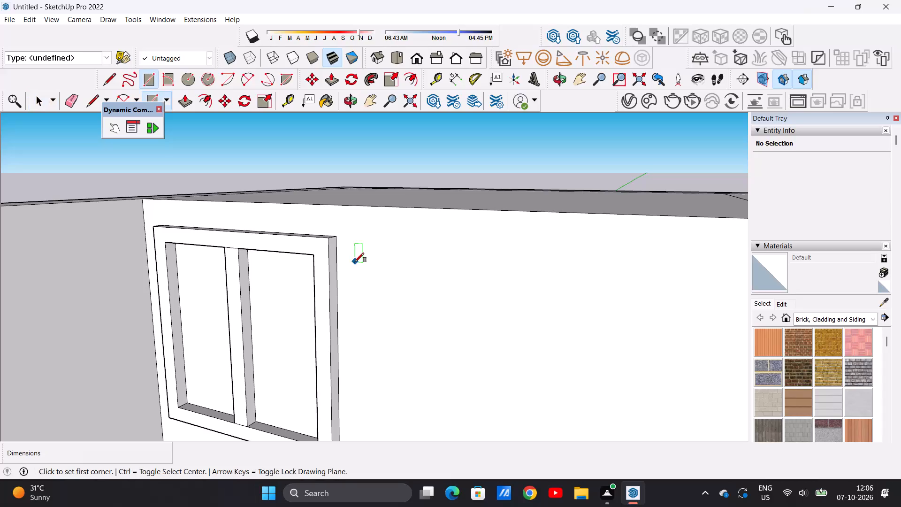
Draw a rectangle about 25' by 20' on the top-floor room's back wall, from the window frame's top corner down to the floor.
left_click(337, 237)
scroll(435, 259, "down", 7)
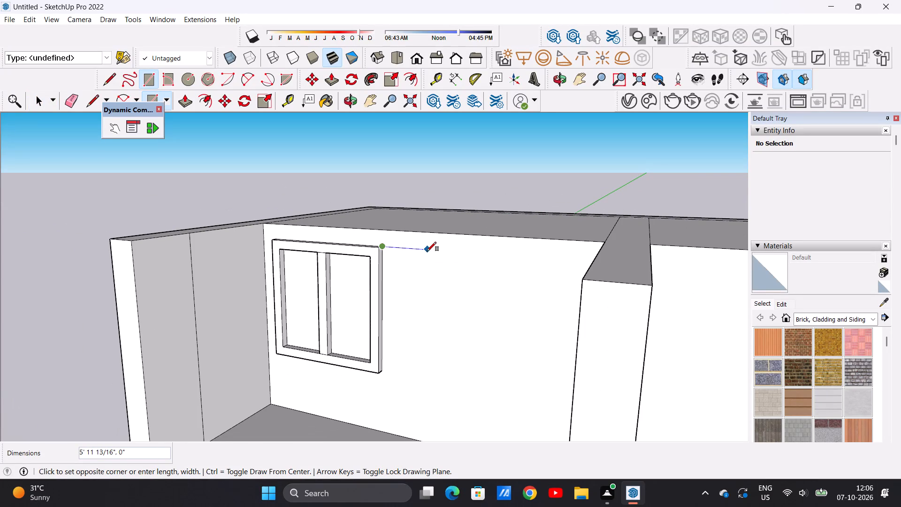
scroll(427, 251, "up", 1)
scroll(585, 281, "down", 5)
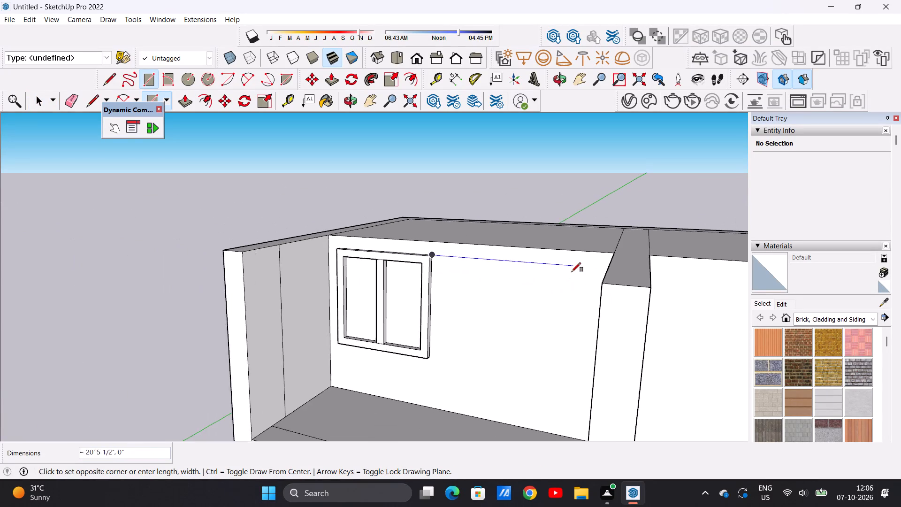
scroll(572, 272, "down", 3)
scroll(559, 370, "down", 1)
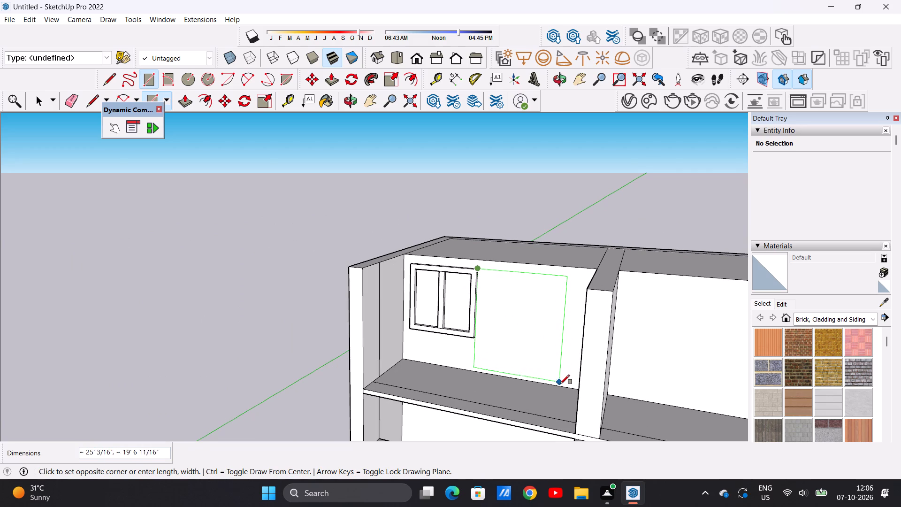
left_click(561, 385)
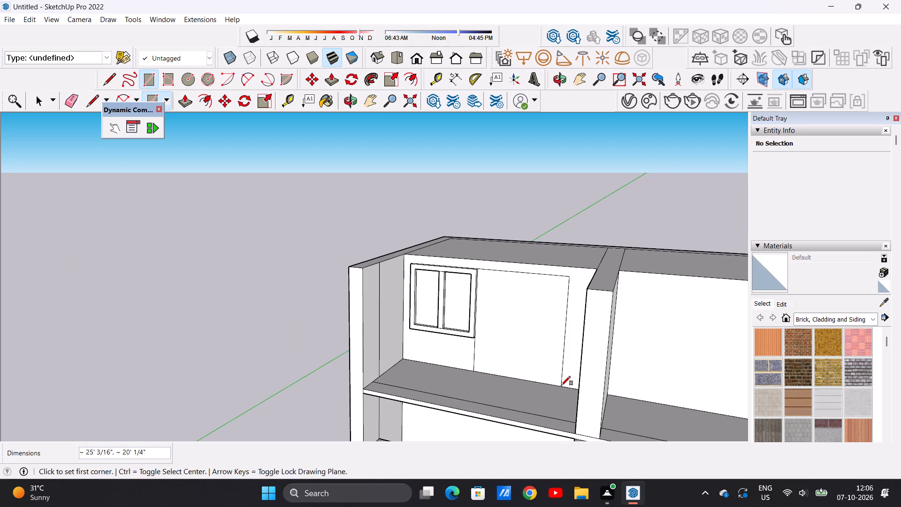
key("space")
Examine the rectangle on the back wall from the front and up close where its top edge meets the window frame.
scroll(520, 326, "up", 10)
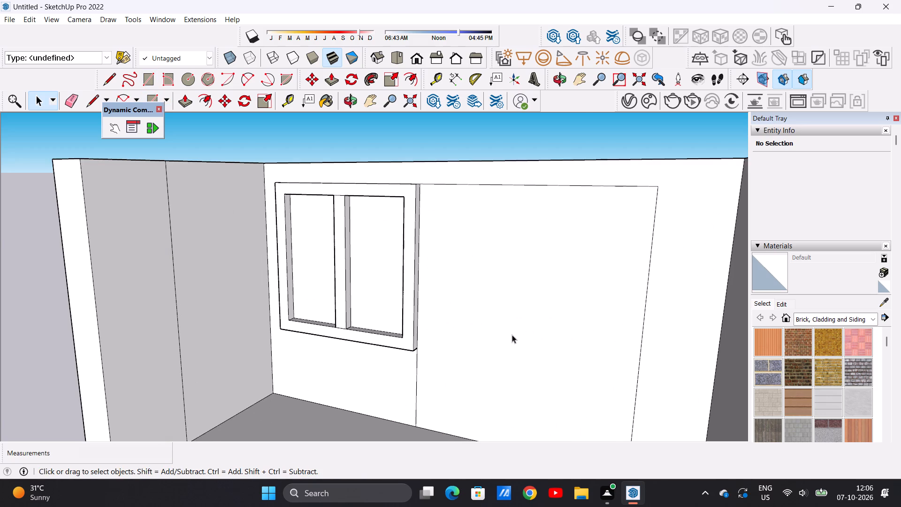
middle_click_drag(486, 332, 548, 327)
scroll(425, 277, "down", 7)
scroll(515, 290, "up", 3)
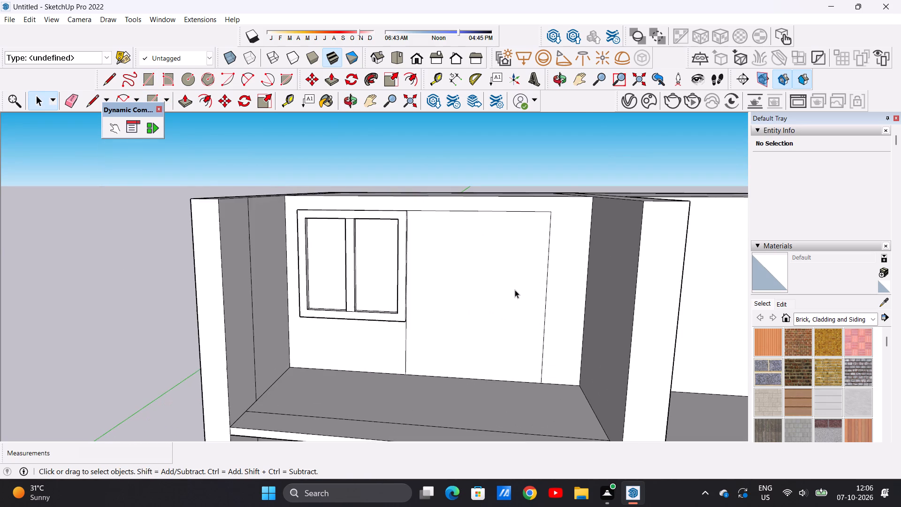
scroll(498, 298, "up", 1)
middle_click_drag(498, 298, 501, 301)
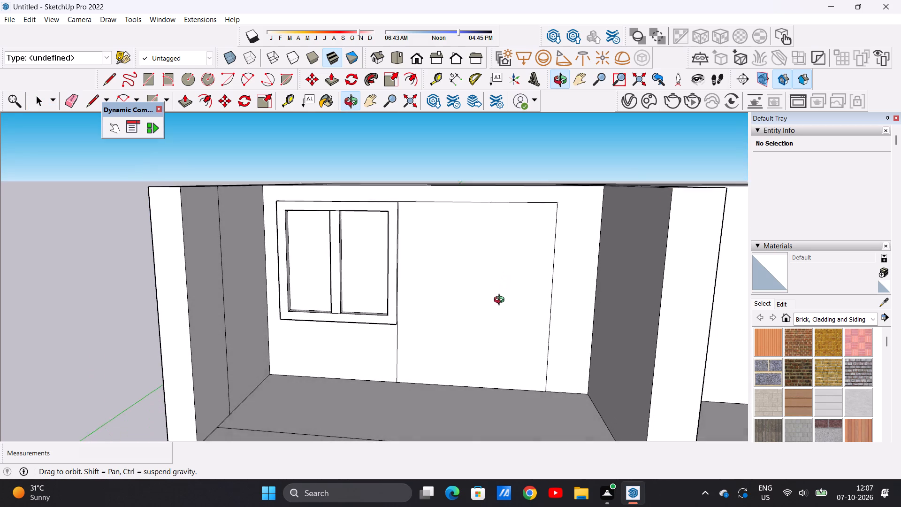
middle_click_drag(501, 301, 501, 311)
middle_click_drag(501, 311, 514, 270)
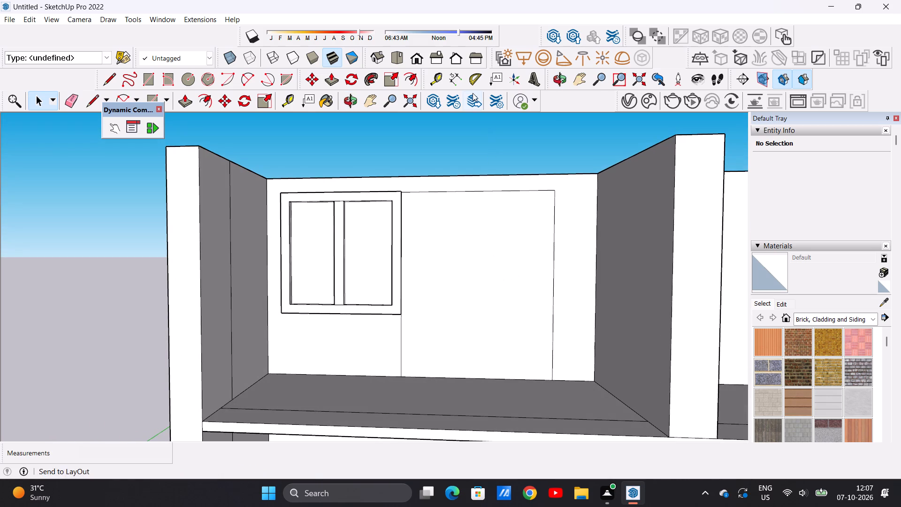
left_click(419, 54)
scroll(468, 174, "up", 4)
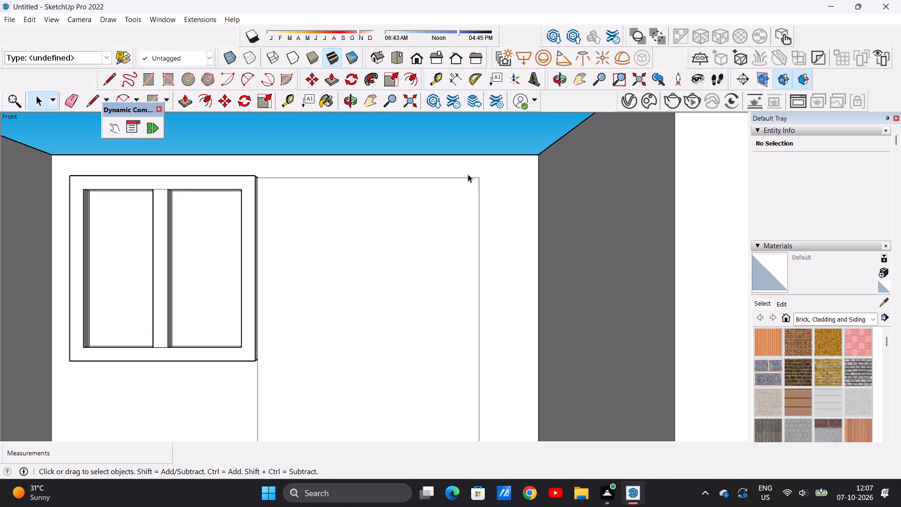
scroll(473, 197, "down", 4)
scroll(471, 240, "up", 5)
scroll(471, 241, "down", 2)
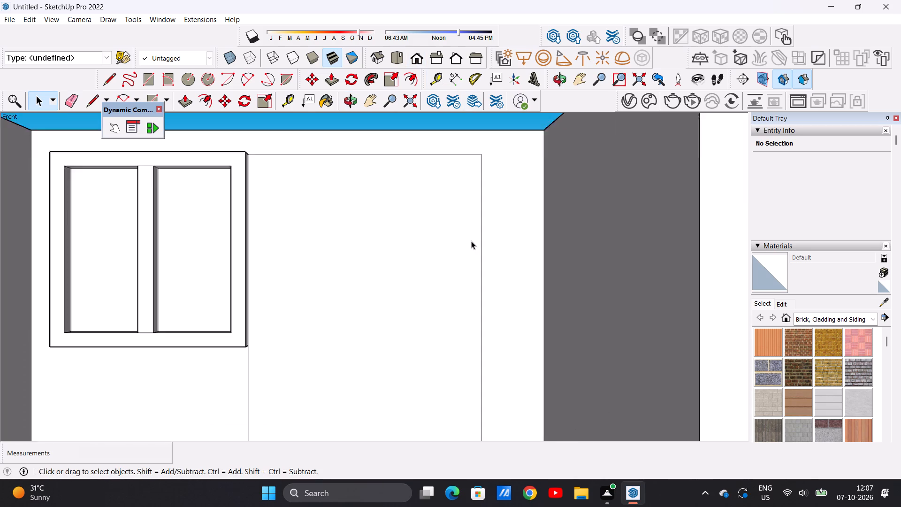
scroll(471, 241, "down", 8)
scroll(458, 226, "up", 6)
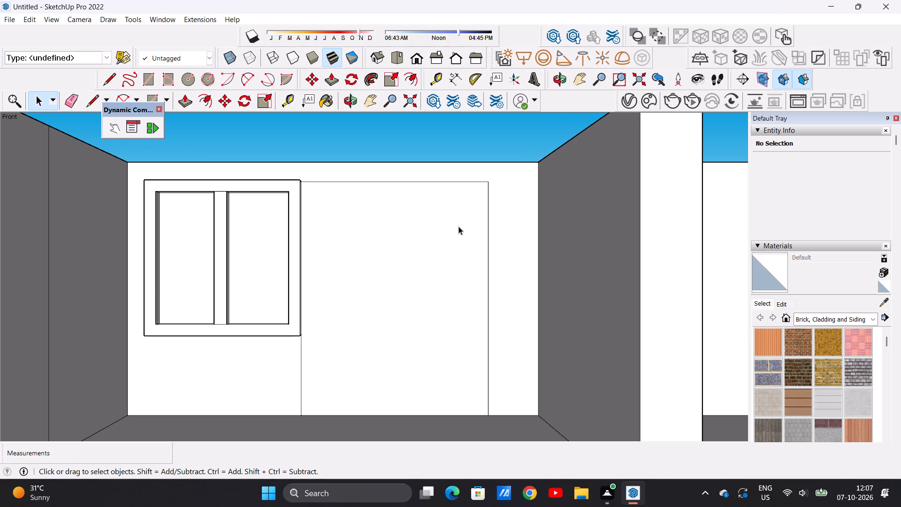
middle_click_drag(299, 234, 249, 303)
scroll(280, 185, "up", 4)
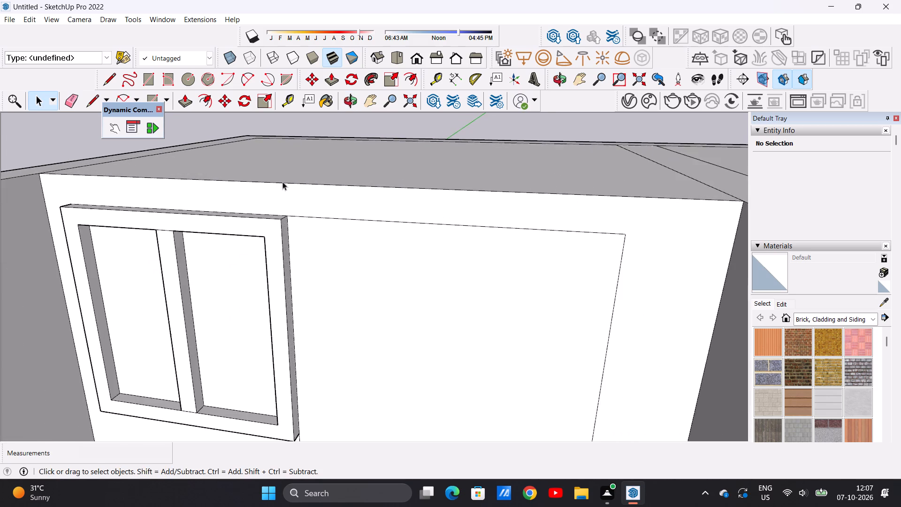
scroll(283, 182, "up", 14)
scroll(289, 218, "up", 18)
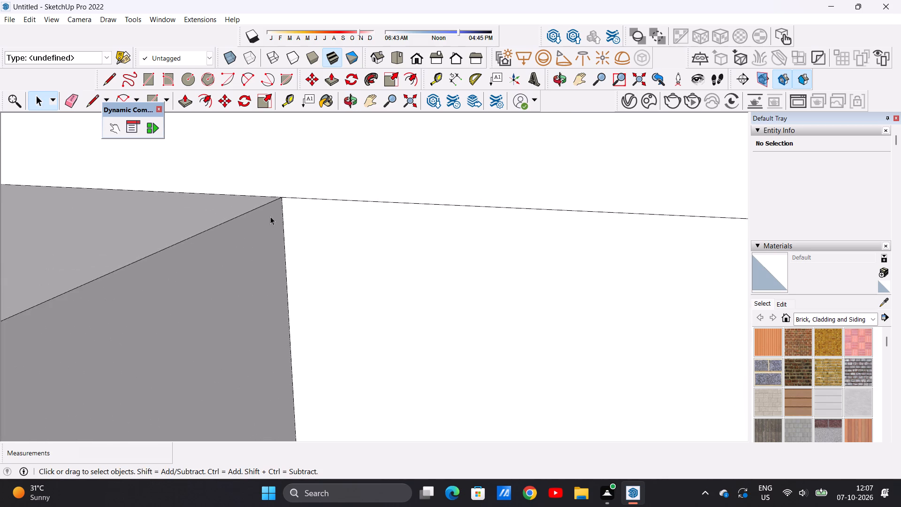
scroll(270, 224, "down", 20)
scroll(270, 224, "down", 9)
scroll(278, 238, "up", 1)
scroll(278, 238, "down", 12)
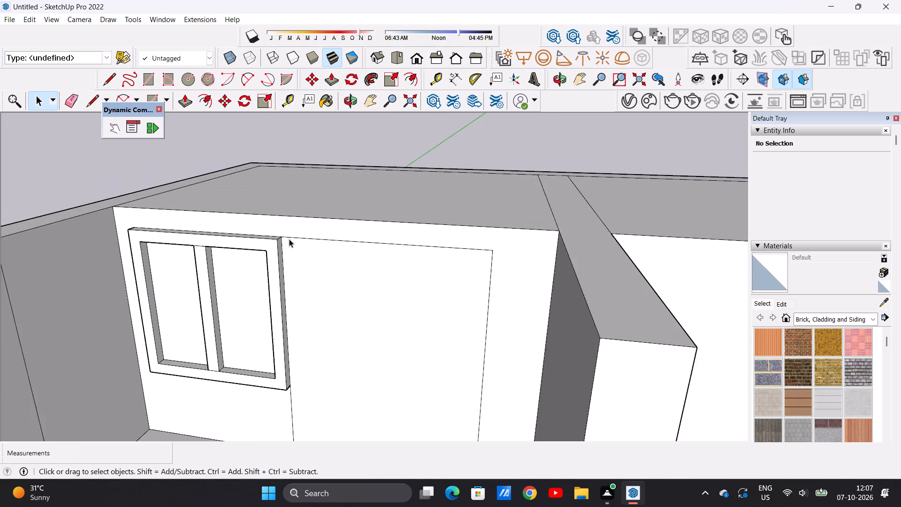
Offset the wall rectangle's outline inward about 1' to form a border beside the window.
middle_click_drag(292, 269, 367, 235)
scroll(321, 223, "down", 3)
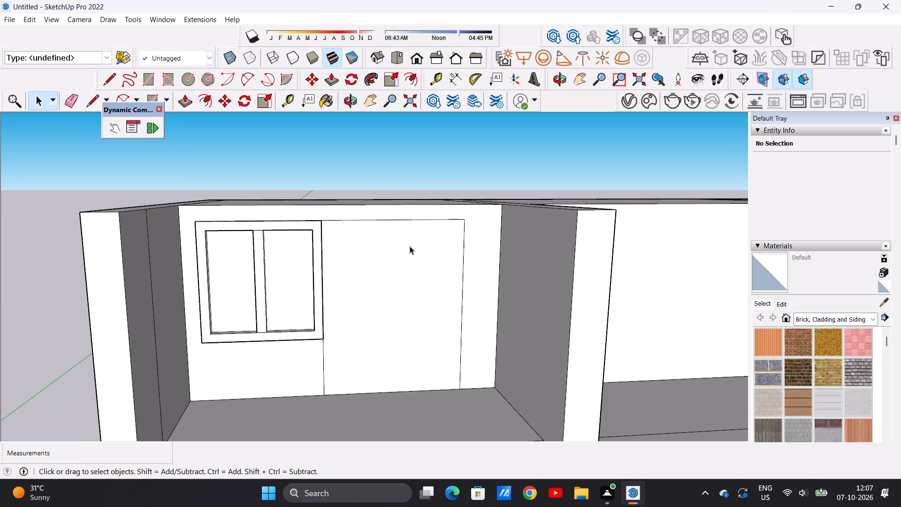
middle_click_drag(413, 261, 408, 245)
scroll(441, 226, "up", 4)
type("OF")
left_click(422, 215)
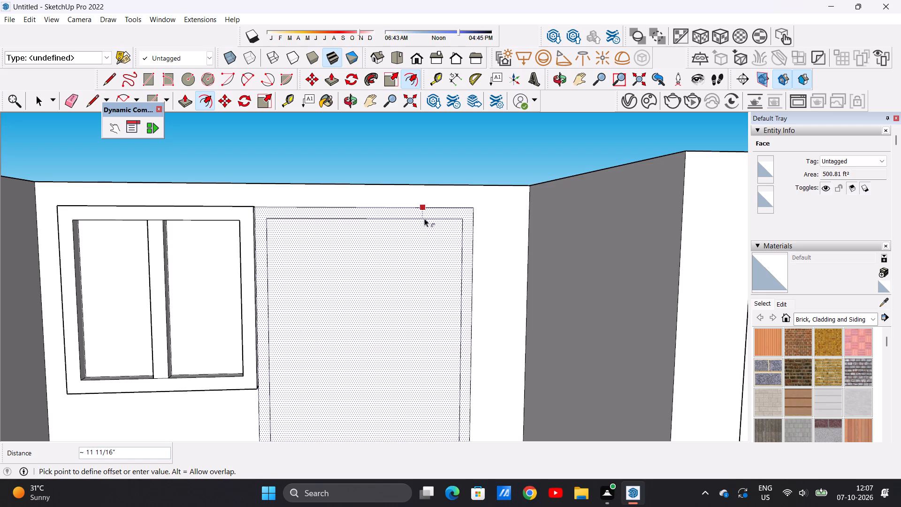
left_click(424, 218)
key("space")
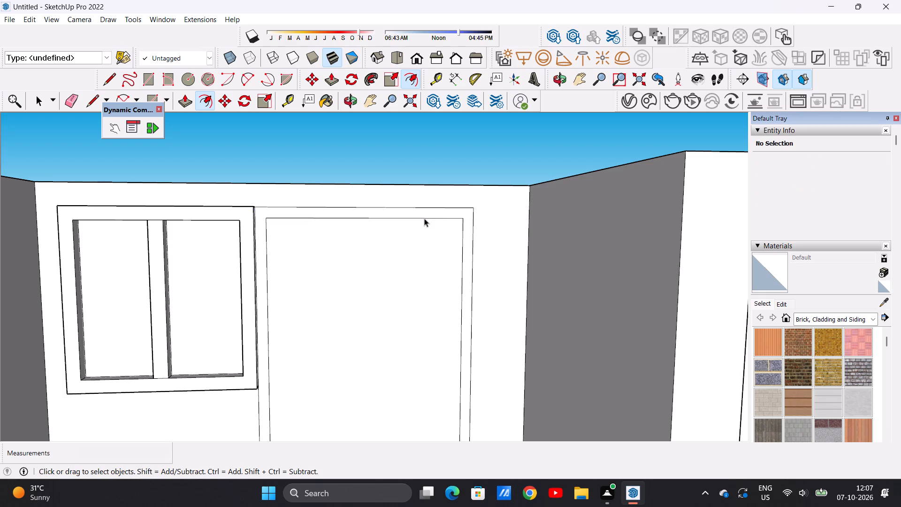
Examine the building's front facade, comparing the top-floor room with the balconies on the floors below.
key("l")
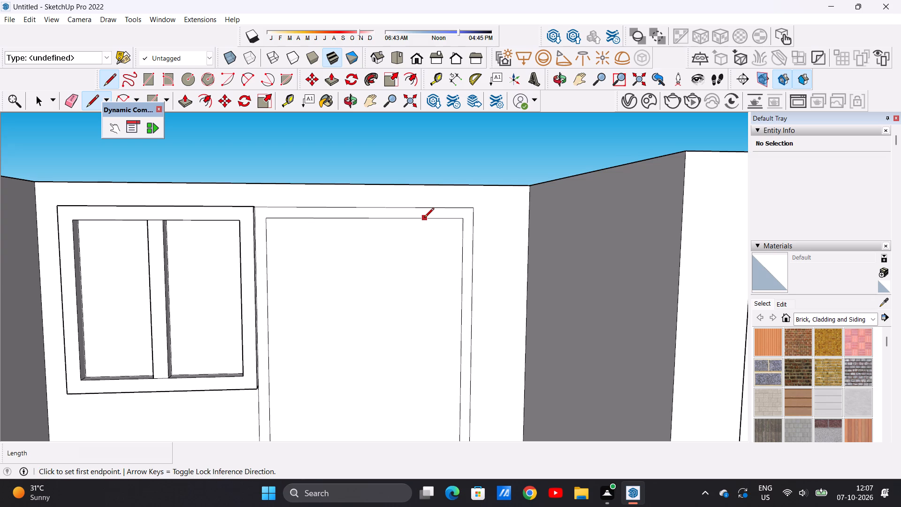
key("space")
scroll(424, 218, "up", 1)
scroll(409, 236, "down", 13)
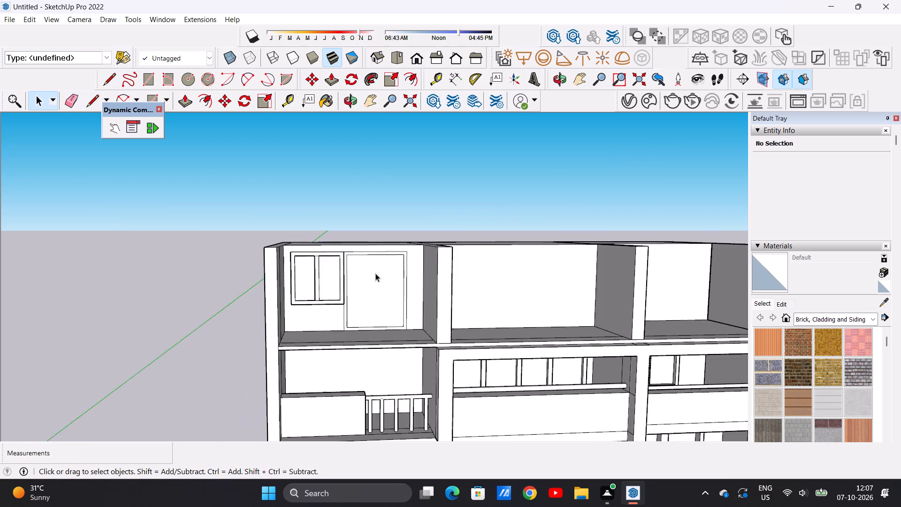
scroll(375, 273, "down", 10)
scroll(382, 269, "up", 5)
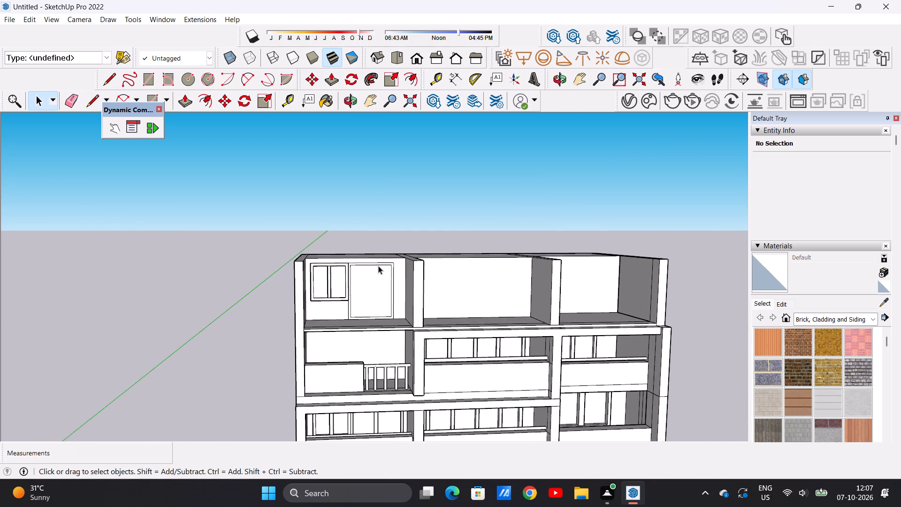
scroll(376, 267, "down", 2)
middle_click_drag(397, 267, 371, 256)
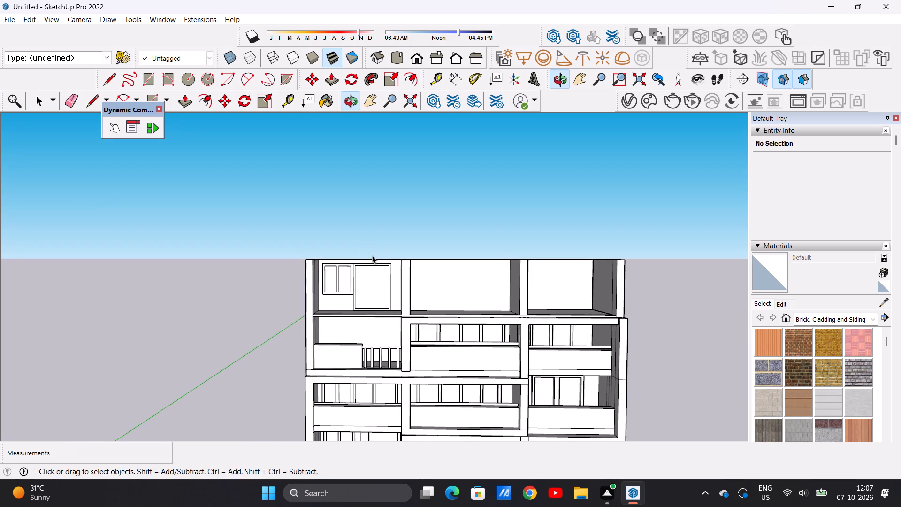
middle_click_drag(381, 283, 378, 385)
scroll(372, 312, "up", 5)
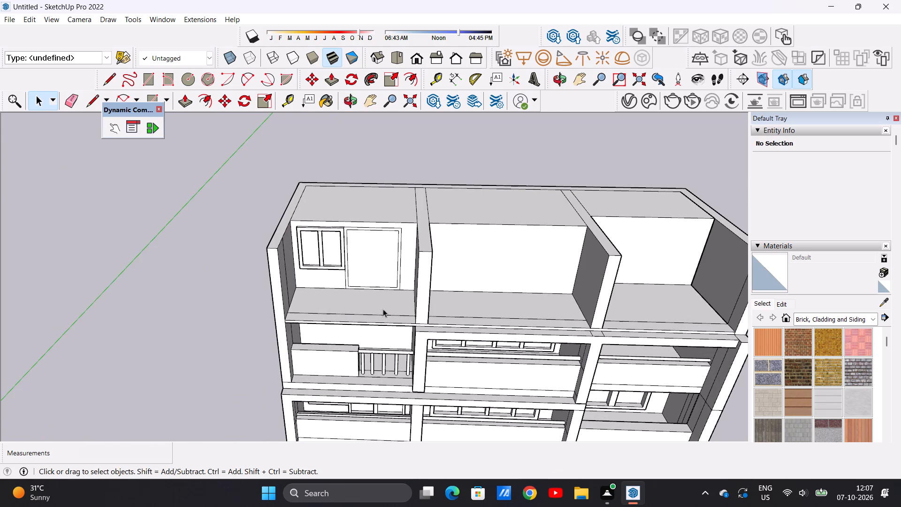
middle_click_drag(383, 309, 381, 331)
middle_click_drag(345, 329, 355, 363)
Push/Pull the narrow front floor strip of the top-floor room upward about 10' 6" to form a parapet wall.
scroll(383, 340, "up", 6)
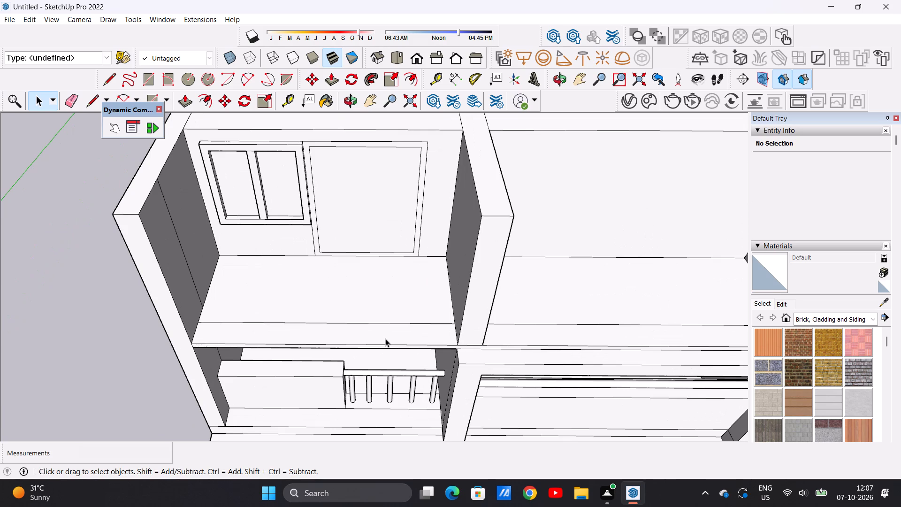
scroll(397, 319, "down", 5)
scroll(406, 332, "up", 4)
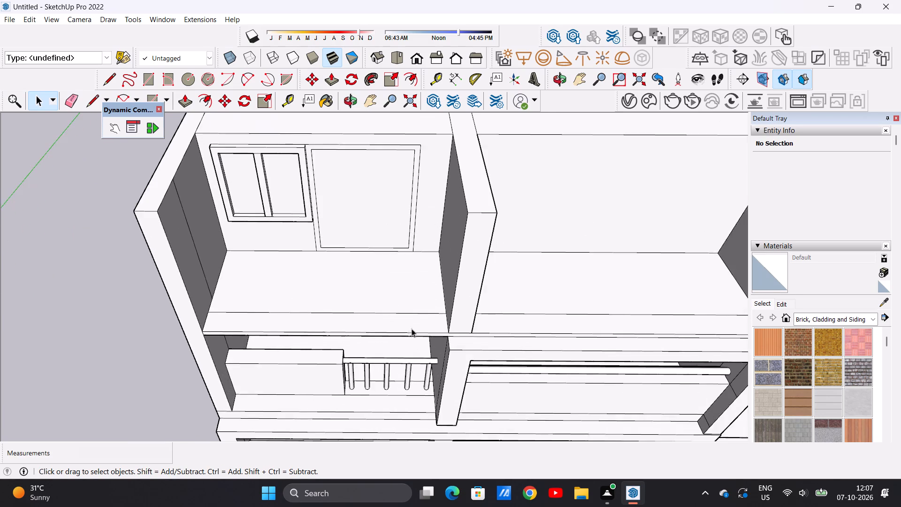
scroll(419, 325, "up", 4)
key("p")
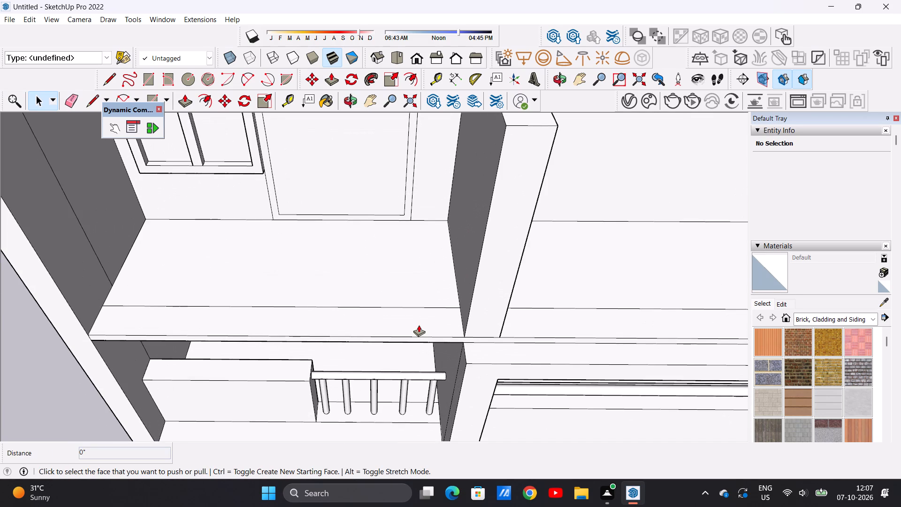
left_click(438, 316)
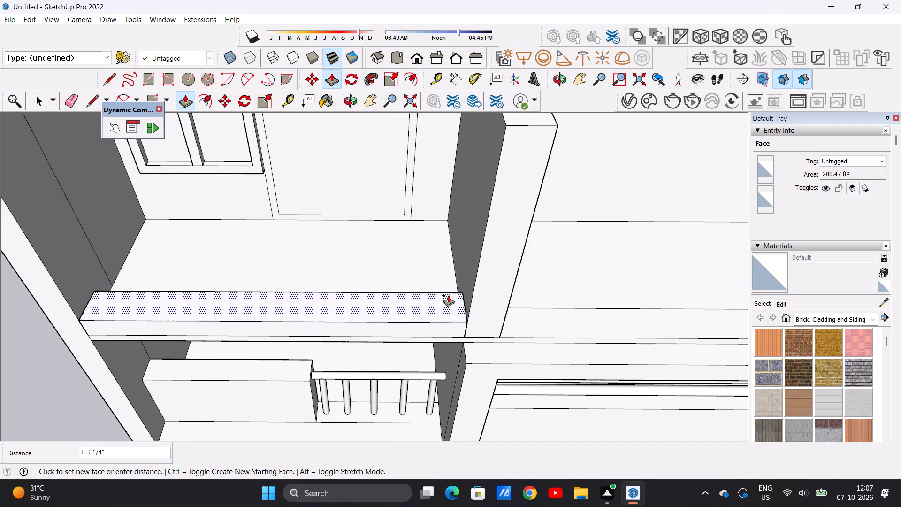
scroll(453, 283, "down", 8)
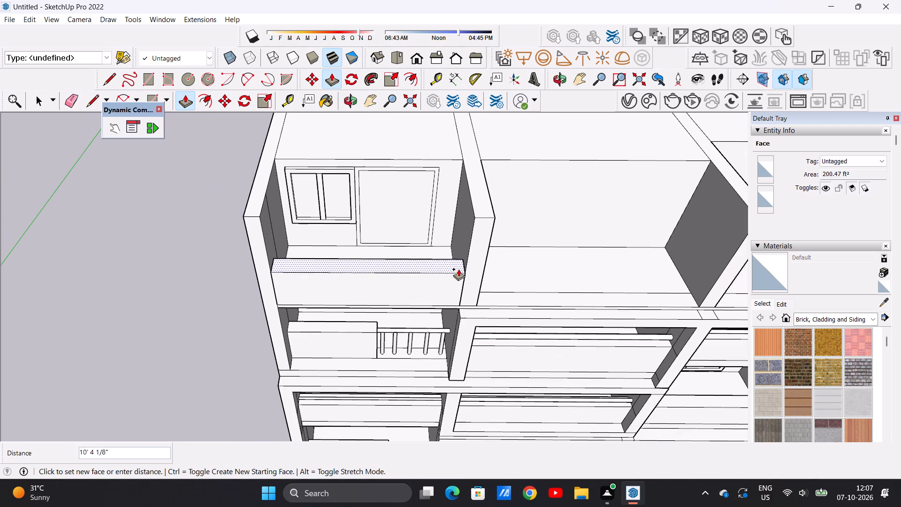
scroll(458, 269, "down", 1)
middle_click_drag(465, 277, 465, 225)
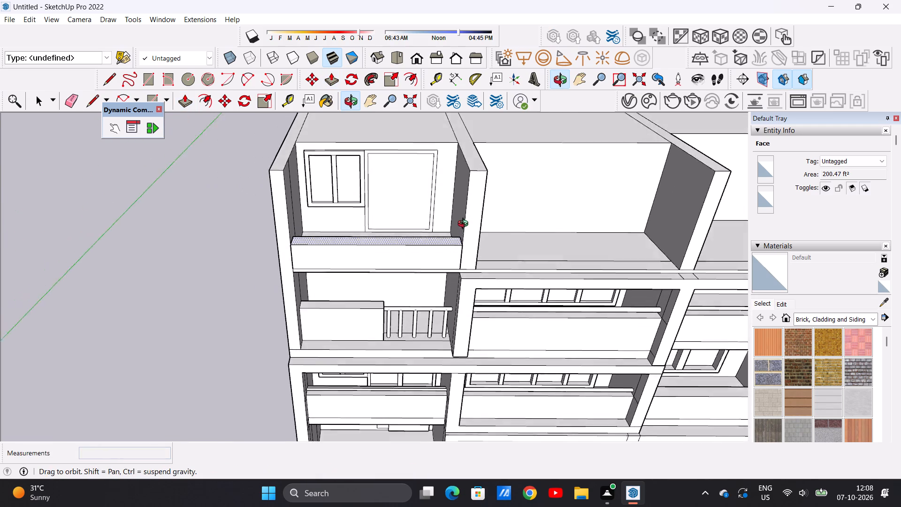
middle_click_drag(465, 225, 465, 216)
scroll(456, 219, "down", 7)
scroll(461, 217, "up", 11)
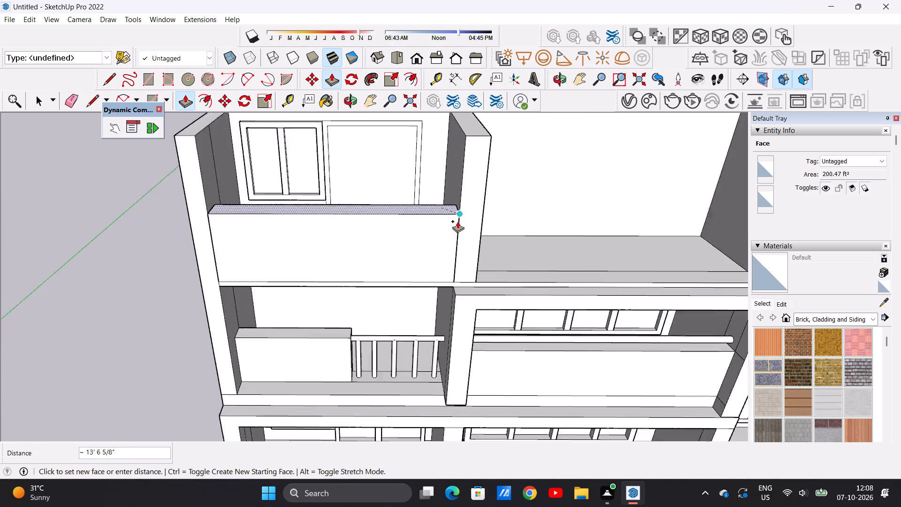
scroll(458, 221, "up", 2)
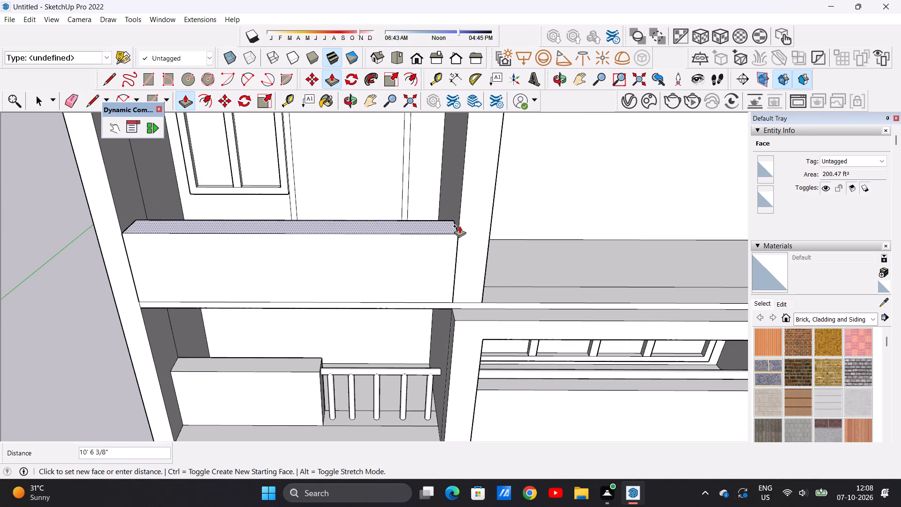
left_click(459, 221)
key("space")
Draw a circle of about 1' 1" radius on the side wall, just above the end of the parapet.
scroll(440, 267, "down", 6)
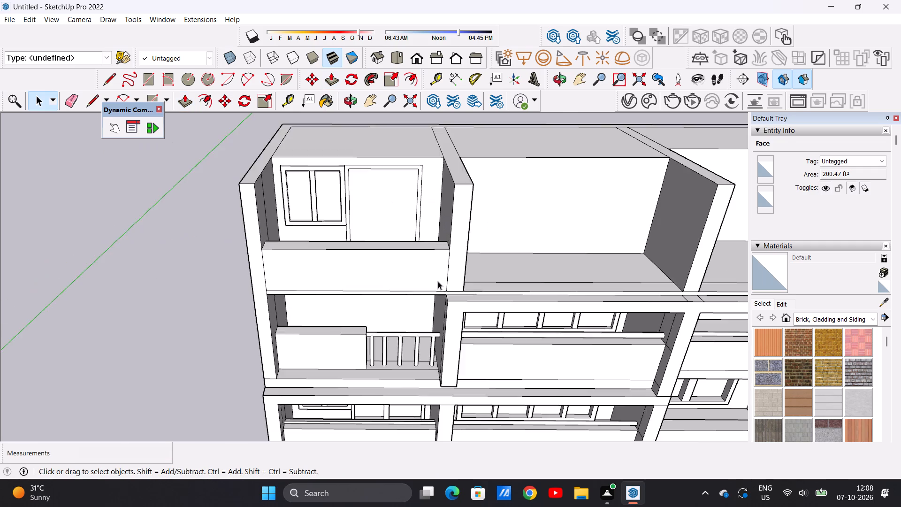
middle_click_drag(439, 277, 447, 217)
scroll(437, 206, "up", 7)
middle_click_drag(437, 206, 554, 245)
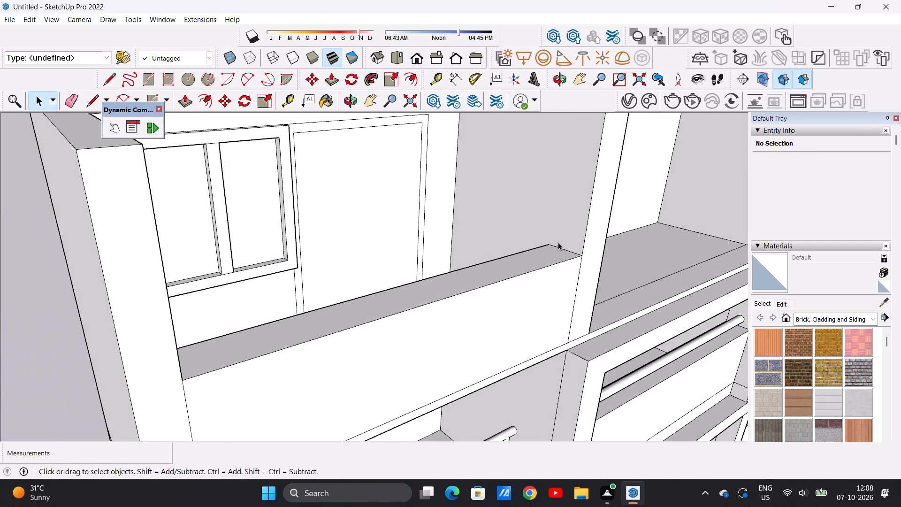
scroll(573, 242, "up", 5)
key("c")
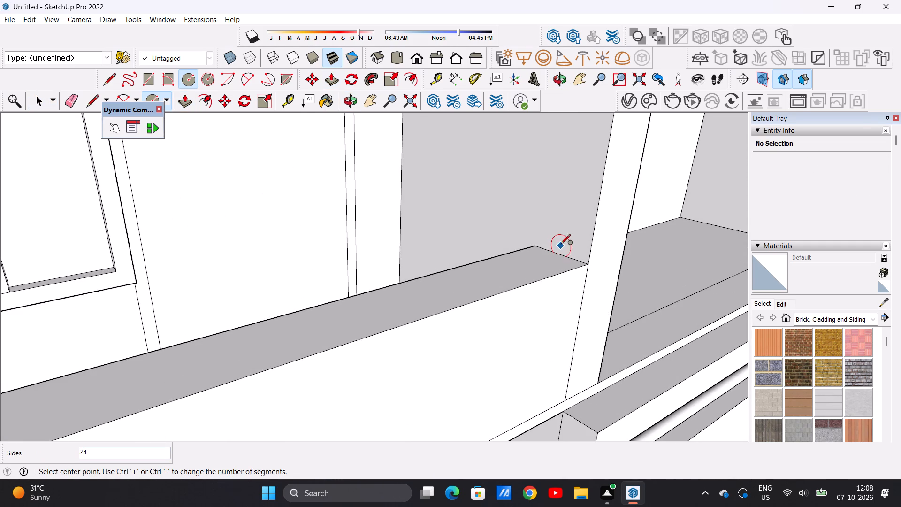
left_click(565, 235)
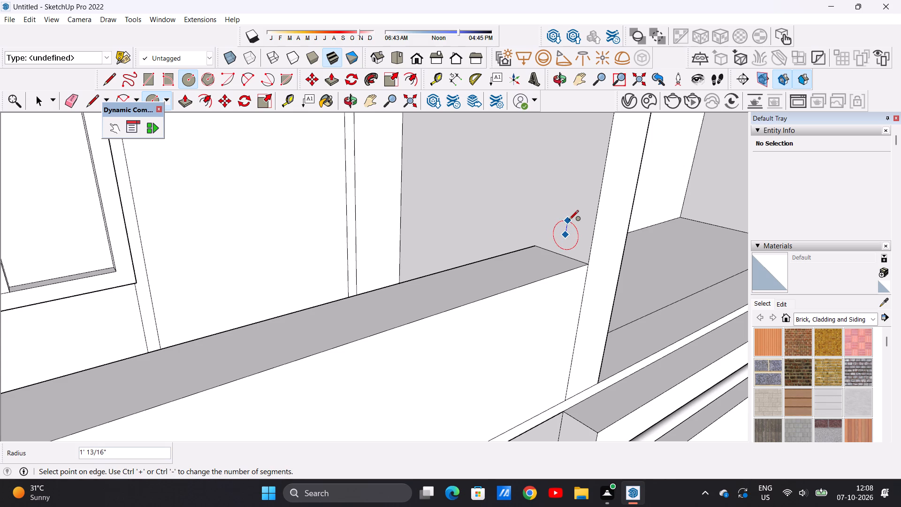
left_click(569, 220)
key("space")
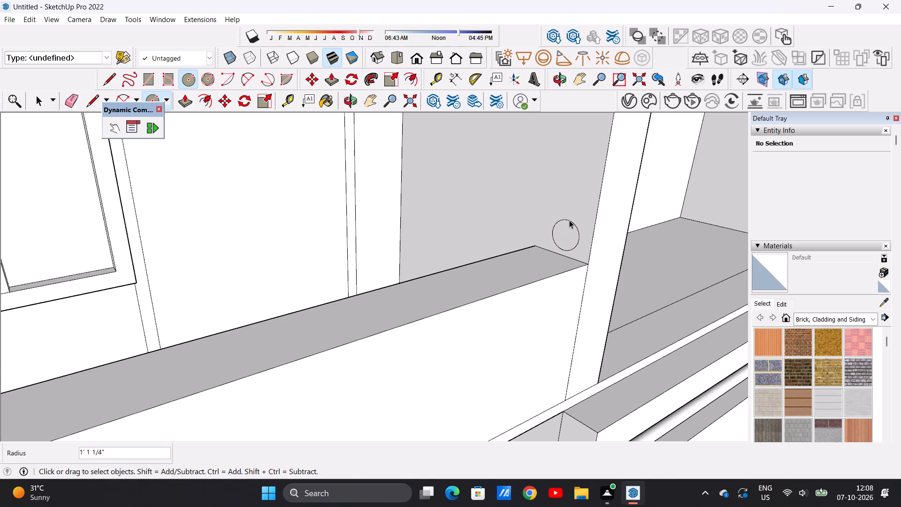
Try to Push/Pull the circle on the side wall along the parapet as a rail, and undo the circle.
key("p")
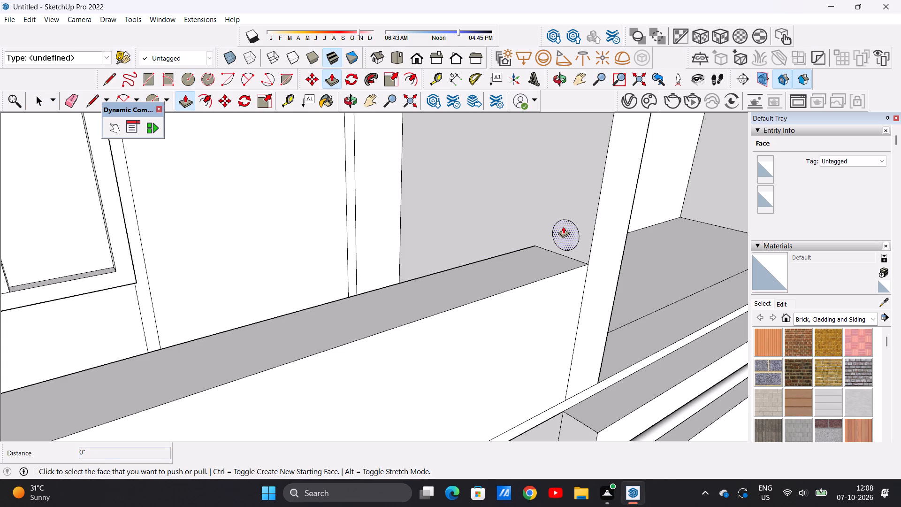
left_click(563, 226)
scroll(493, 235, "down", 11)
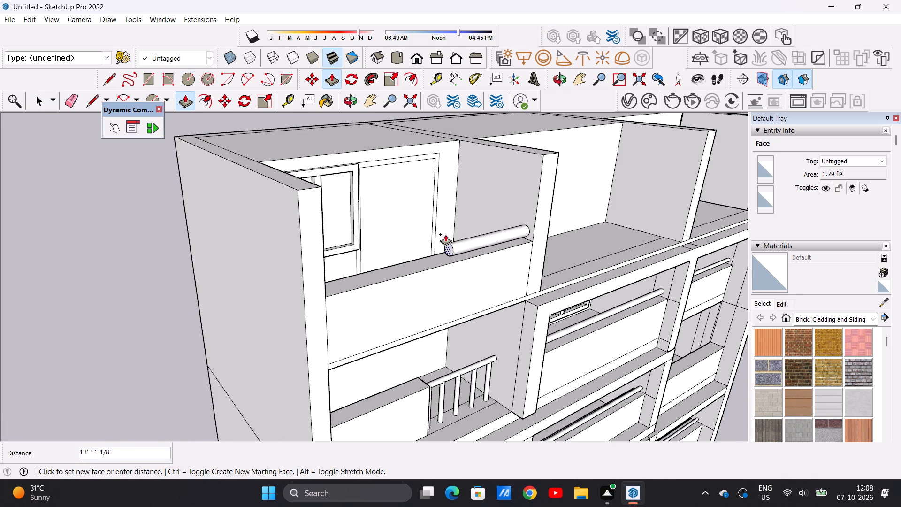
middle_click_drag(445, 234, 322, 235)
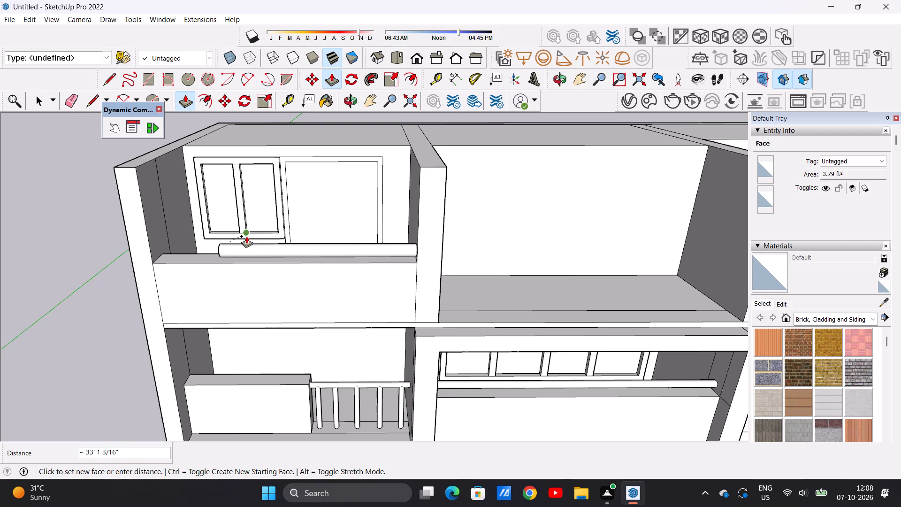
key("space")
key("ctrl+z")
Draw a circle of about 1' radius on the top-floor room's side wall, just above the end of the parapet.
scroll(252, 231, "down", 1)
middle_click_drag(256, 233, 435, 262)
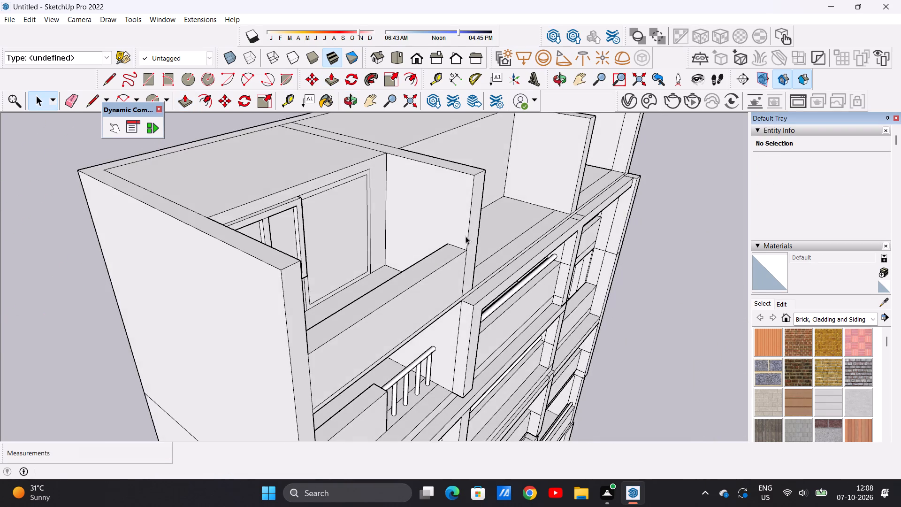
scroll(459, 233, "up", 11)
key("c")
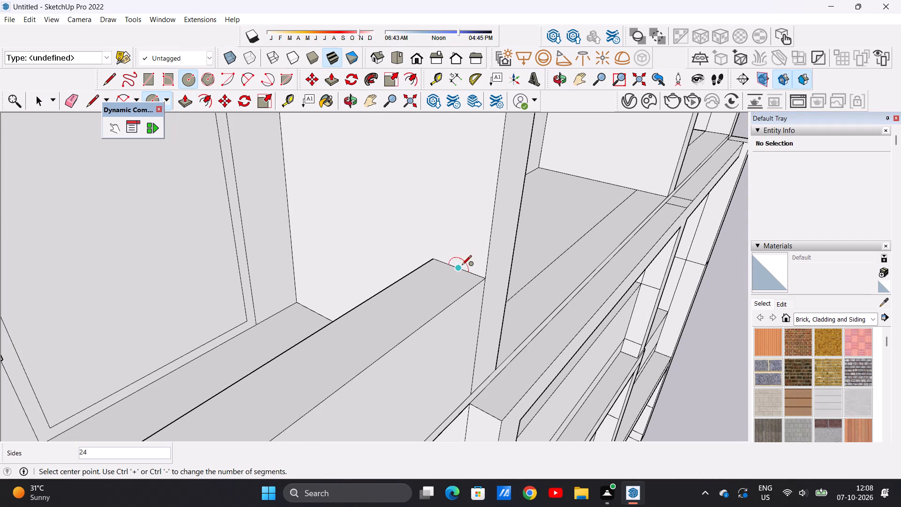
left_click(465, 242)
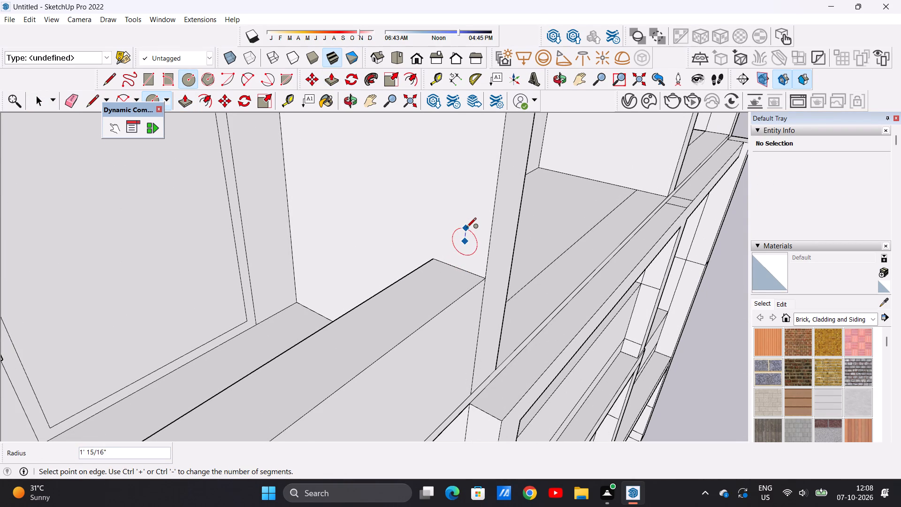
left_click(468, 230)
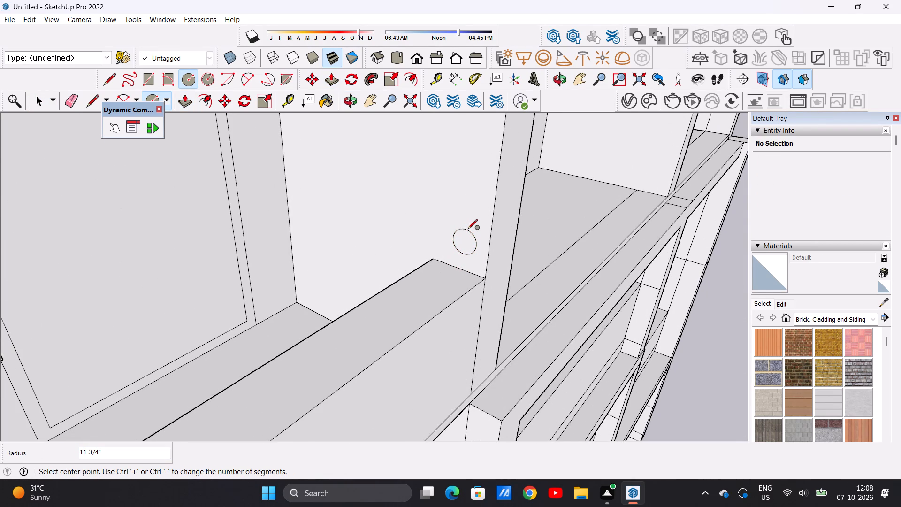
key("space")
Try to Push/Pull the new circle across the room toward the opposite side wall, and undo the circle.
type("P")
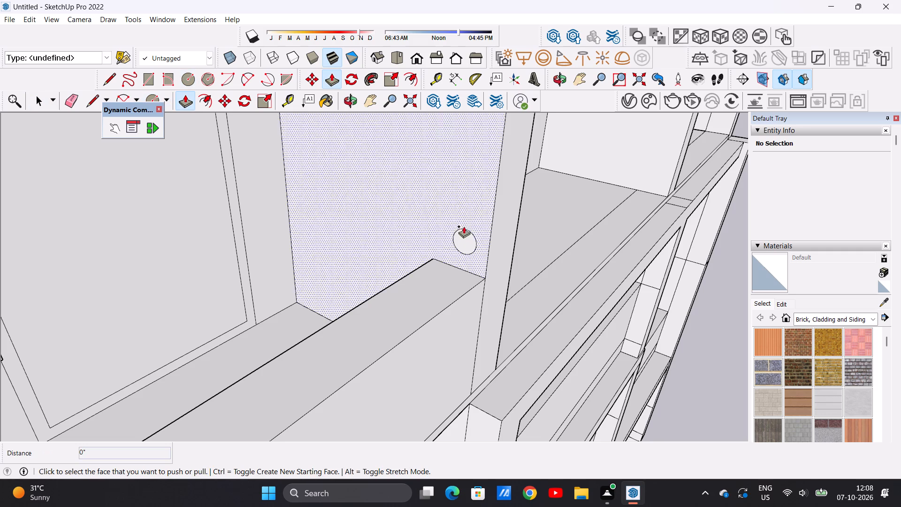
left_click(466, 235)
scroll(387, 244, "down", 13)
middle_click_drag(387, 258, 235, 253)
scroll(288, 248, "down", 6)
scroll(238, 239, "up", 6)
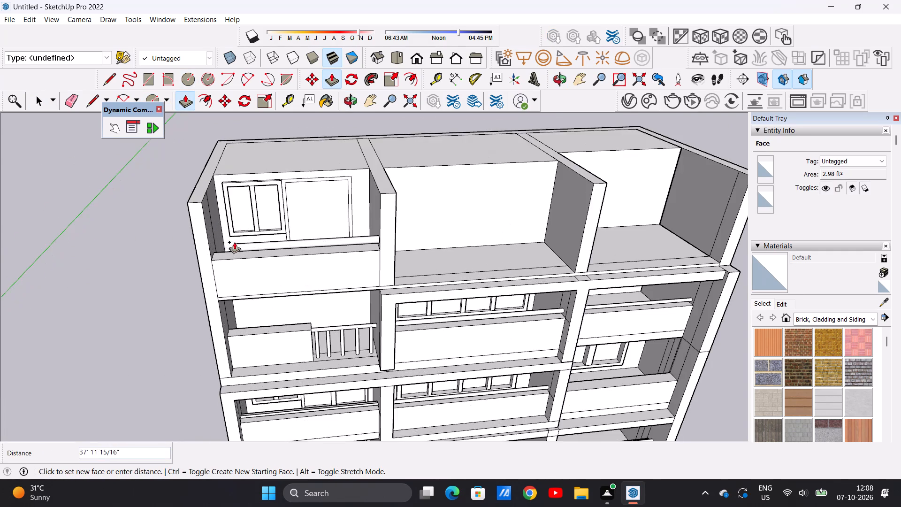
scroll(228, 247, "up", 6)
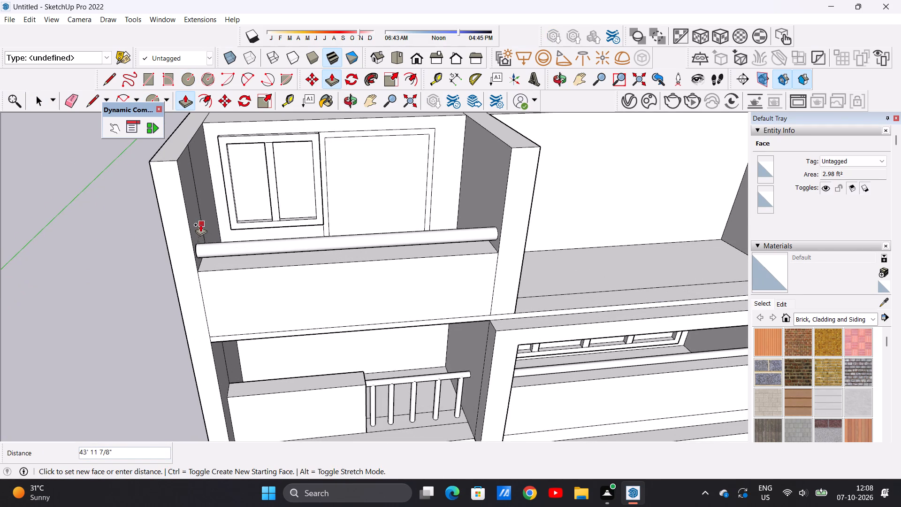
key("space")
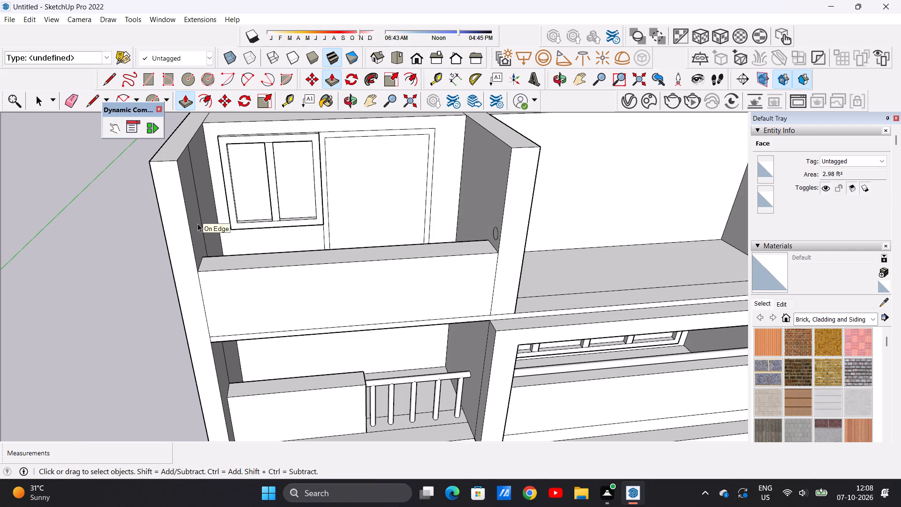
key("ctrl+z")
Draw a smaller circle of about 7" radius on the side wall, above the middle of the parapet's end.
middle_click_drag(351, 242, 515, 232)
scroll(523, 188, "up", 4)
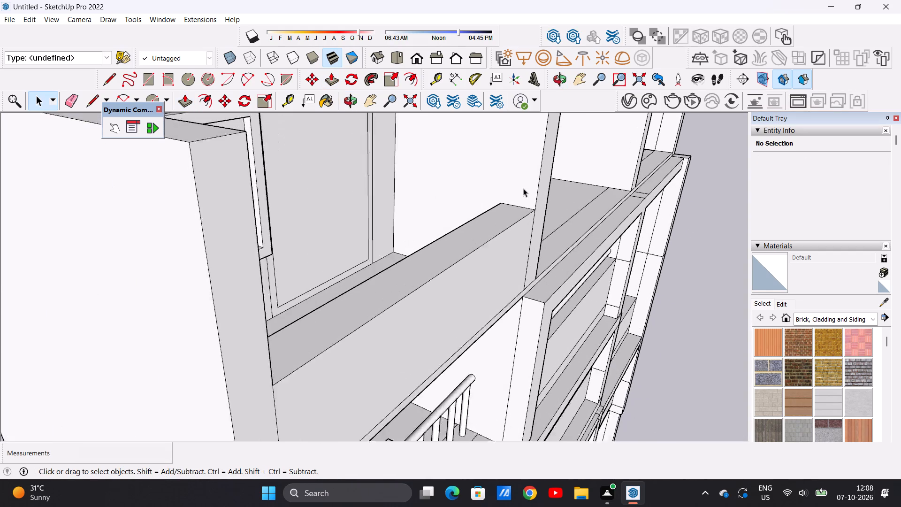
scroll(523, 188, "up", 5)
key("c")
scroll(520, 203, "up", 5)
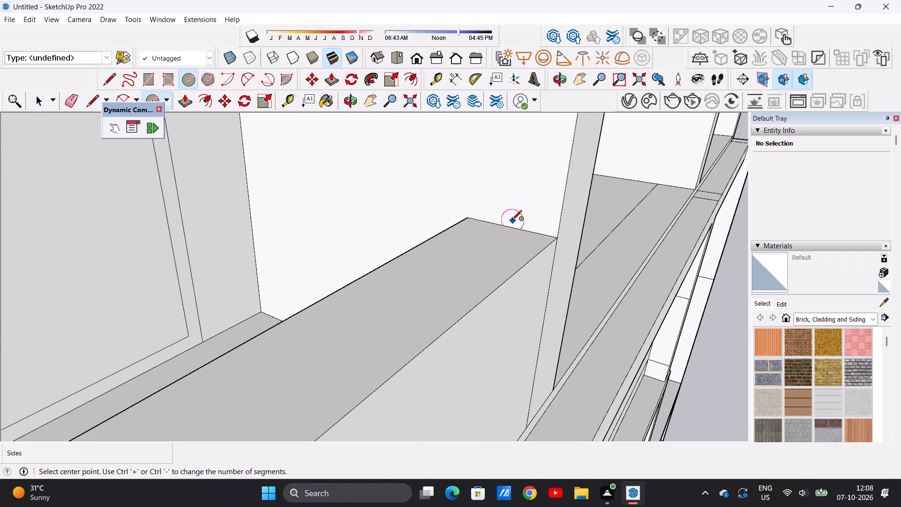
left_click(524, 192)
left_click(520, 177)
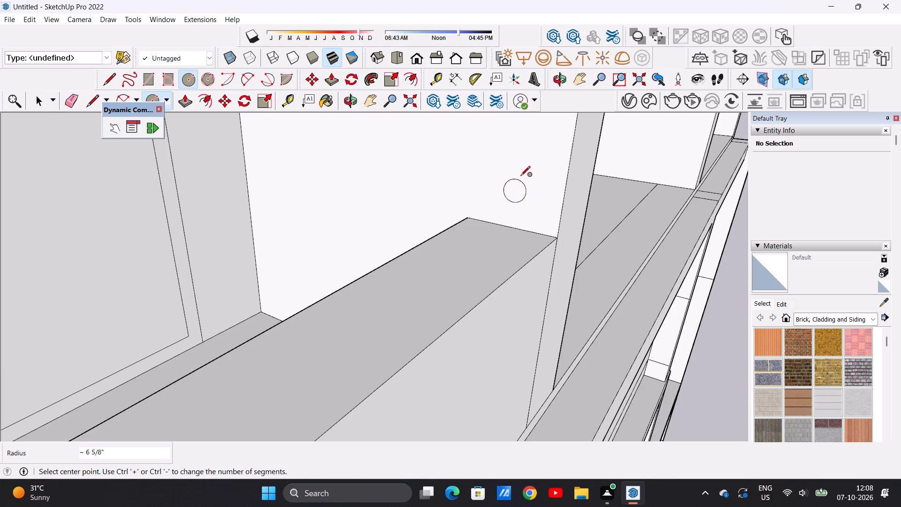
key("space")
Push/Pull the small circle about 44' along the parapet to the opposite side wall to form the round rail.
type("P")
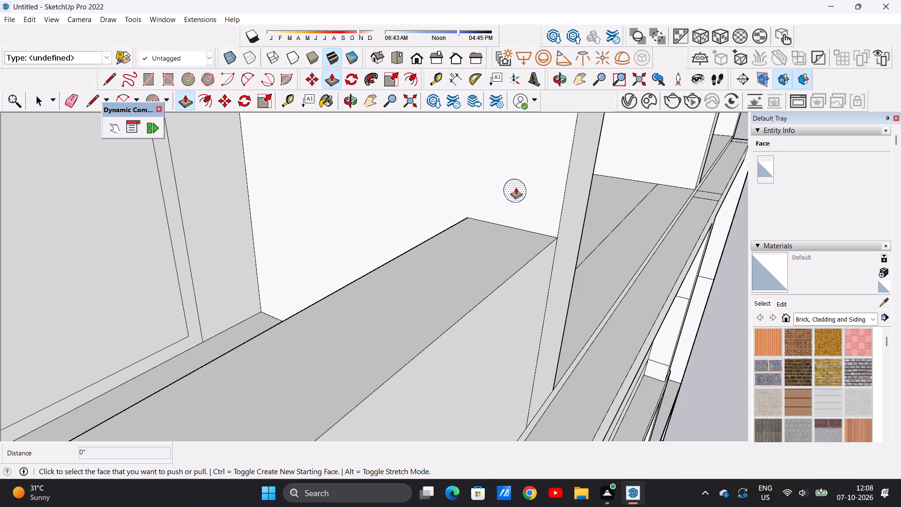
left_click(516, 187)
scroll(464, 208, "down", 14)
middle_click_drag(419, 231, 276, 247)
scroll(419, 231, "down", 1)
scroll(278, 244, "down", 5)
scroll(208, 244, "up", 14)
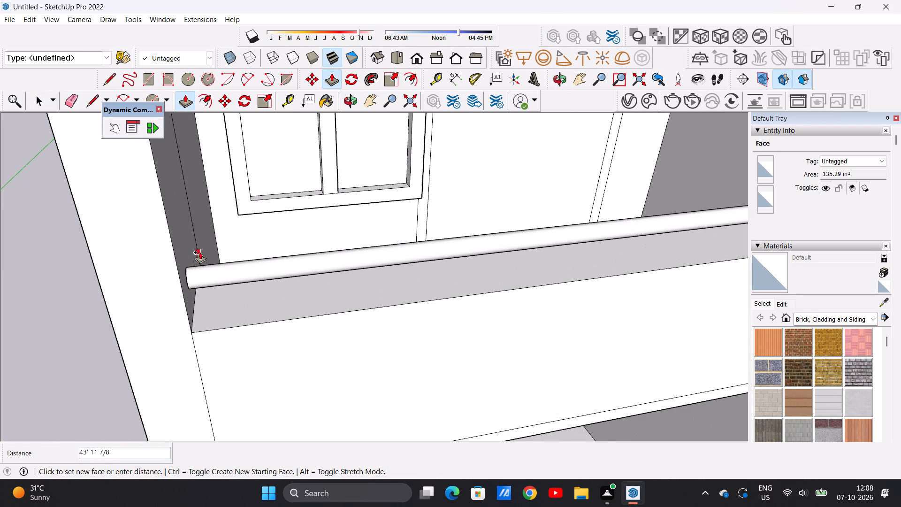
left_click(187, 253)
key("space")
Draw a rectangle about 47' by 22' on the back wall of the middle top-floor room.
scroll(305, 281, "down", 8)
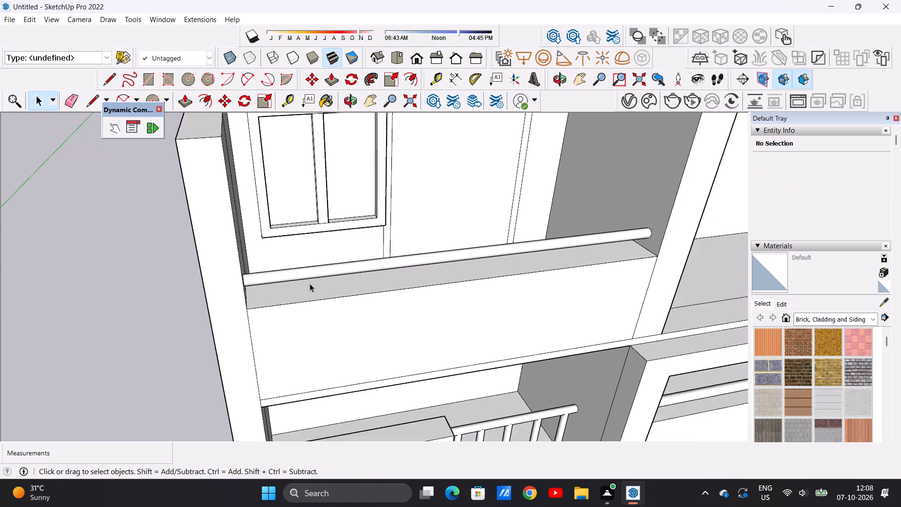
scroll(310, 284, "down", 9)
middle_click_drag(338, 301, 311, 212)
scroll(285, 236, "down", 8)
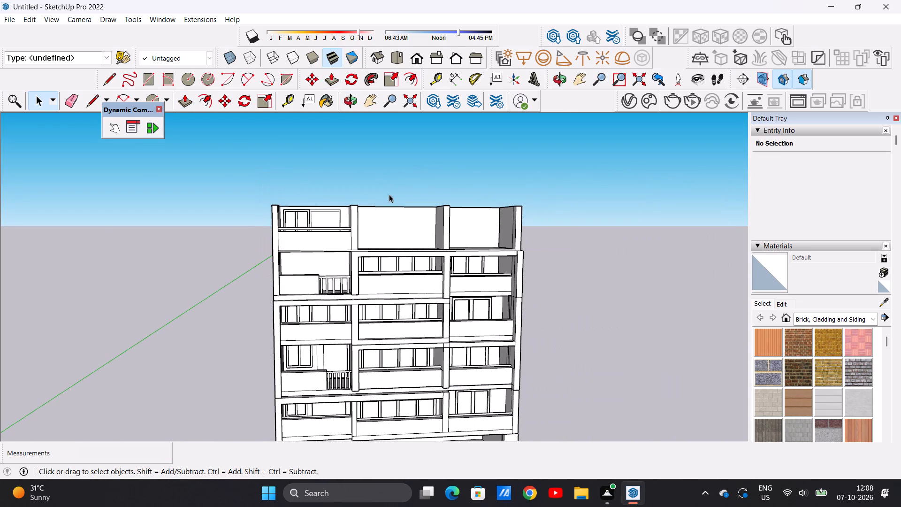
middle_click_drag(416, 213, 380, 215)
middle_click_drag(397, 208, 415, 208)
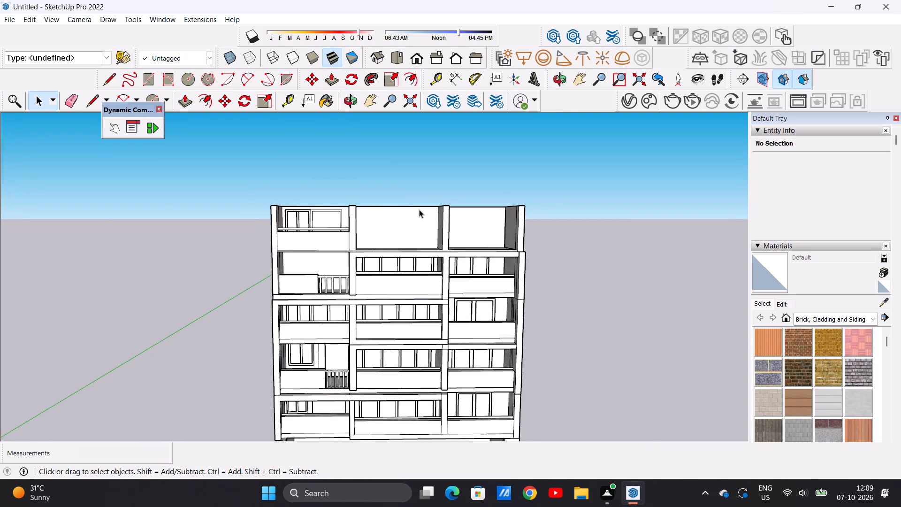
scroll(419, 209, "up", 14)
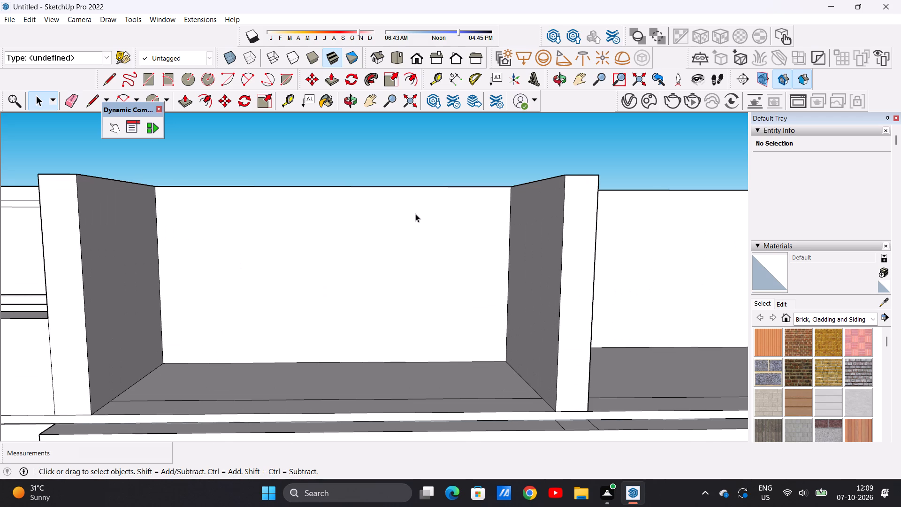
scroll(405, 221, "down", 2)
scroll(408, 228, "up", 2)
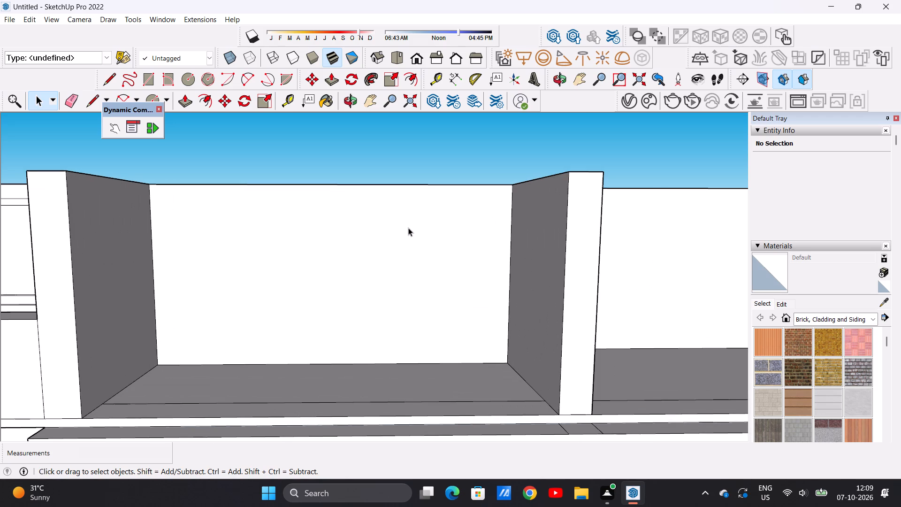
key("r")
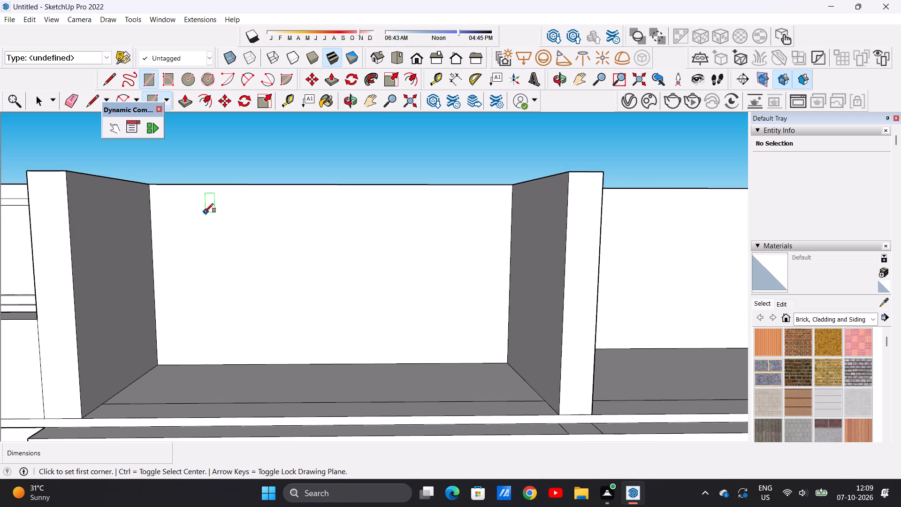
left_click(174, 197)
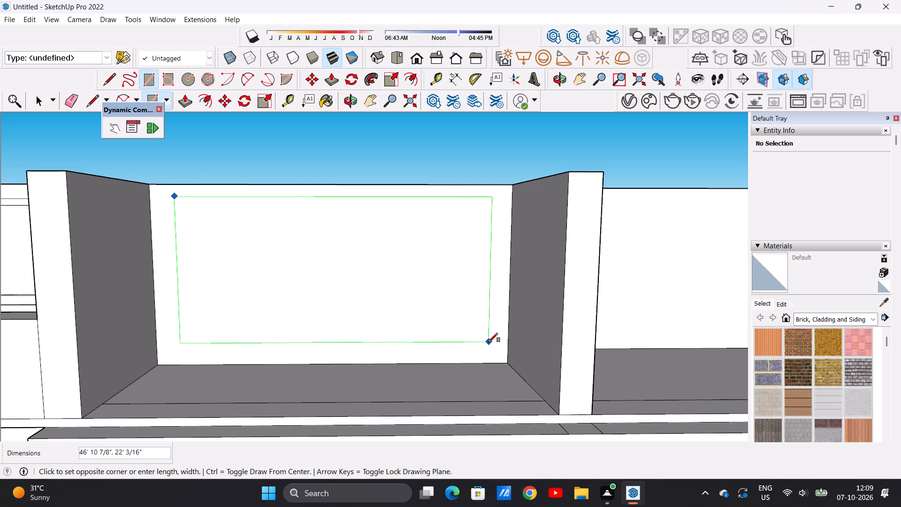
left_click(489, 344)
key("space")
Offset the rectangle's outline inward about 1' 3" to form the window frame border.
type("OF")
left_click(395, 217)
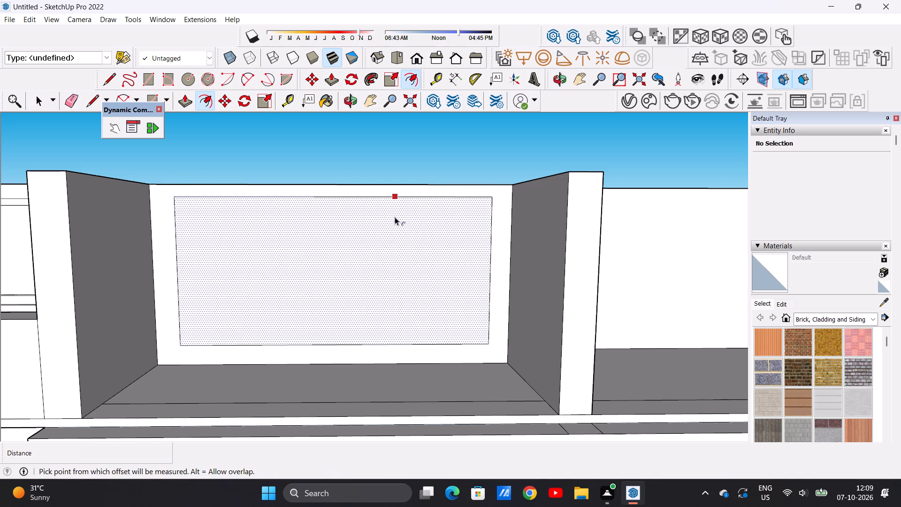
left_click(407, 206)
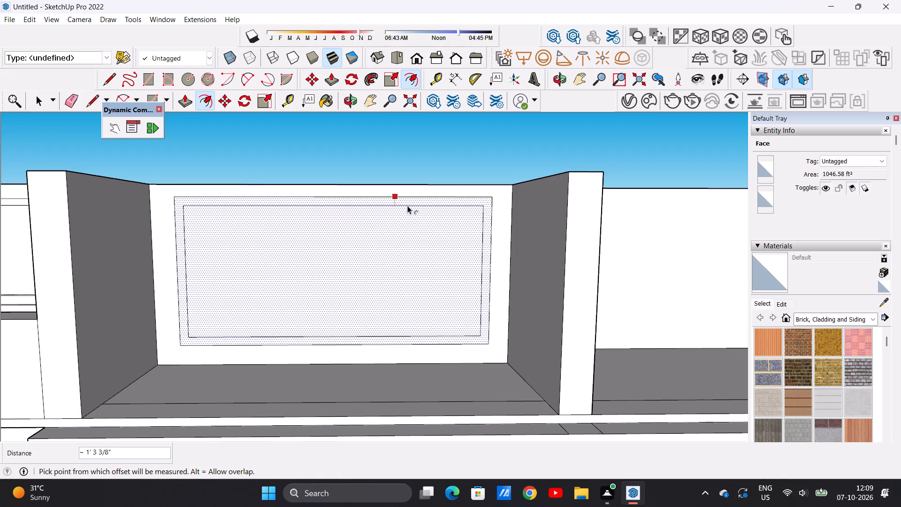
key("space")
Draw two closely spaced vertical lines from the inner frame's top edge to its bottom edge, outlining the first mullion.
type("L")
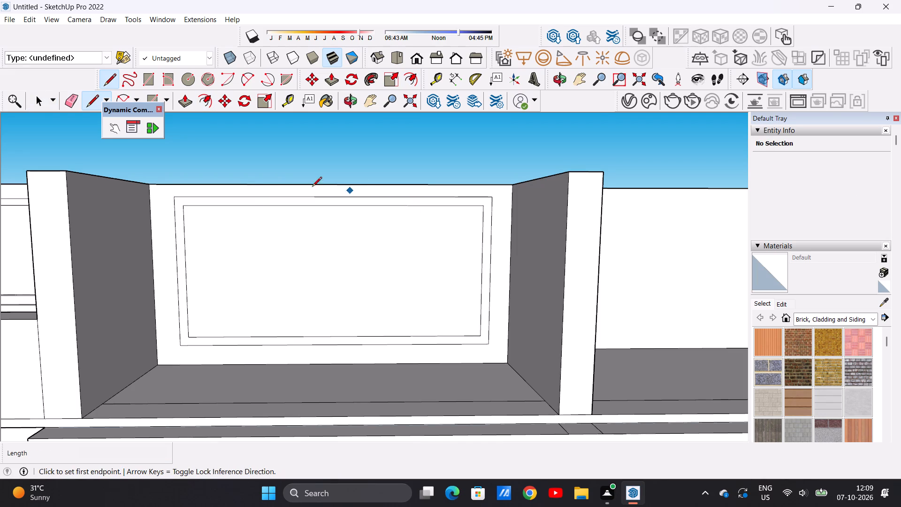
left_click(255, 205)
left_click(257, 337)
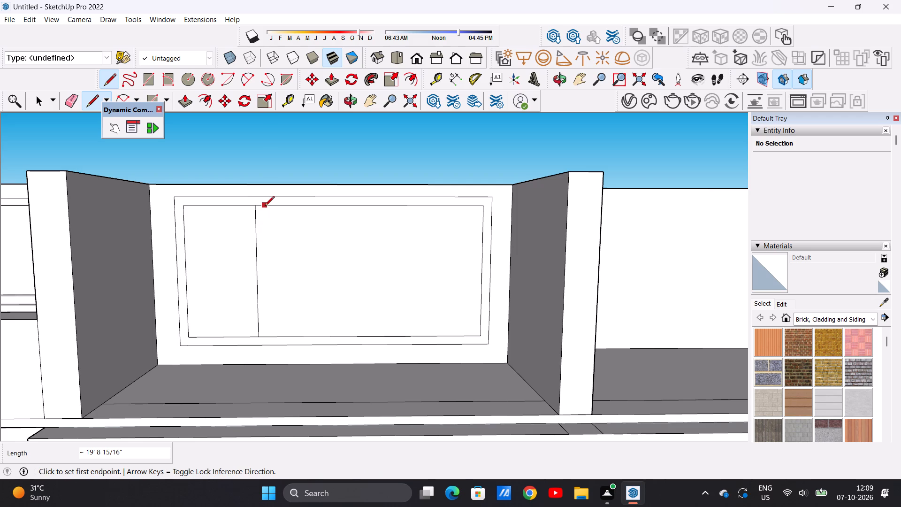
left_click(265, 207)
left_click(268, 337)
key("space")
Copy the mullion strip twice along the window, about 11' 11" from the first mullion and about 10' 10" from the second.
double_click(262, 297)
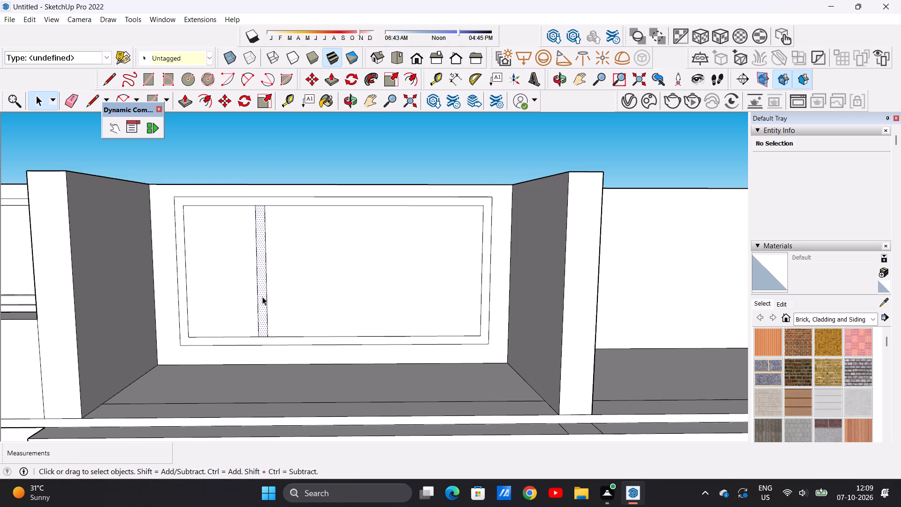
key("m")
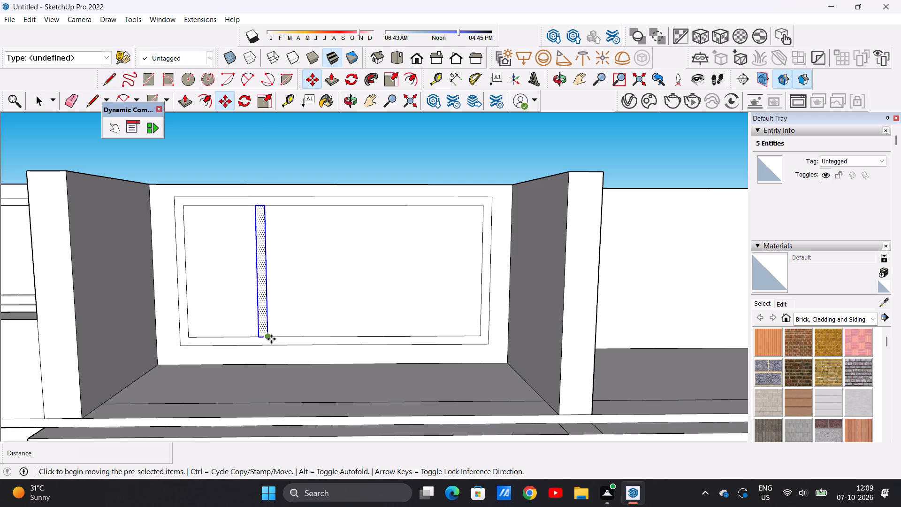
left_click(271, 339)
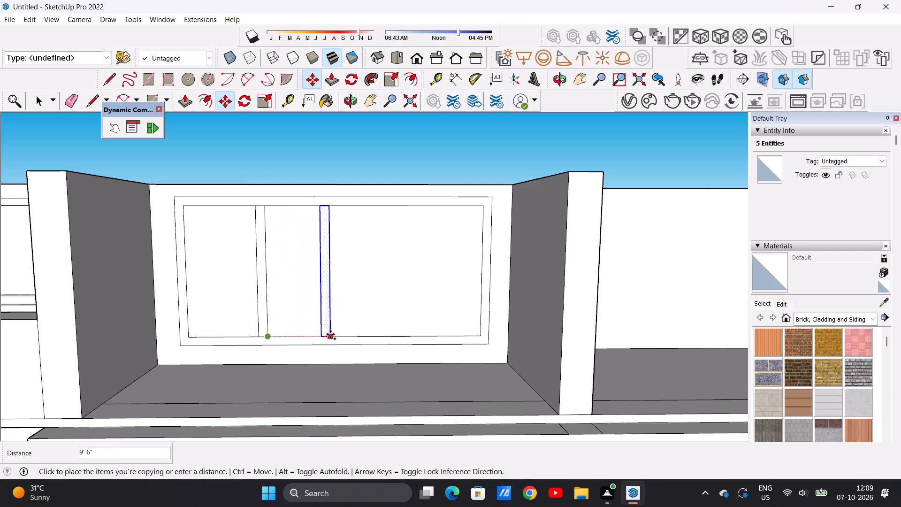
left_click(346, 334)
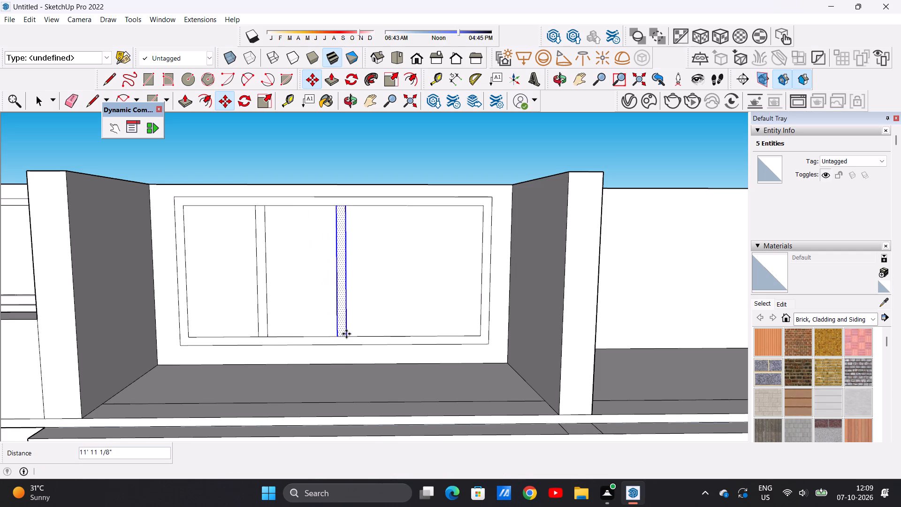
left_click(348, 337)
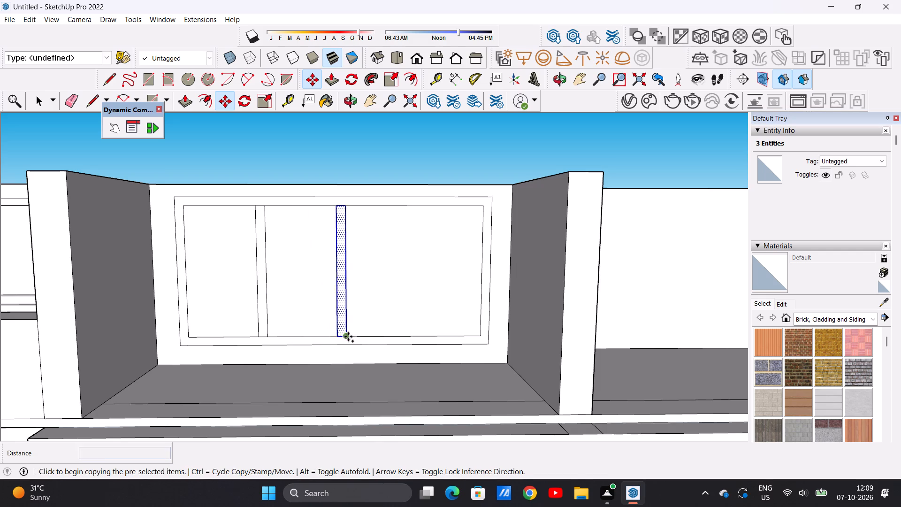
left_click(417, 330)
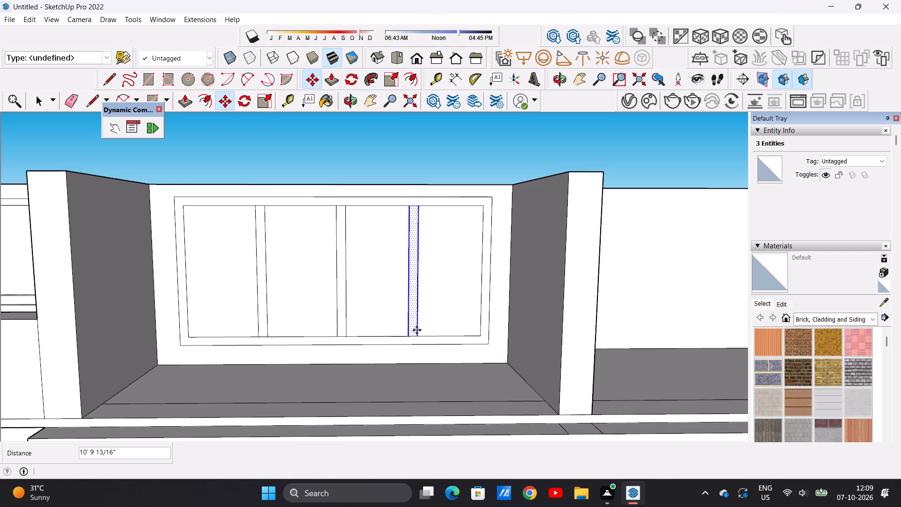
key("space")
left_click(395, 133)
Push/Pull the window's outer frame border 1' out from the back wall of the middle top-floor room.
scroll(366, 273, "down", 6)
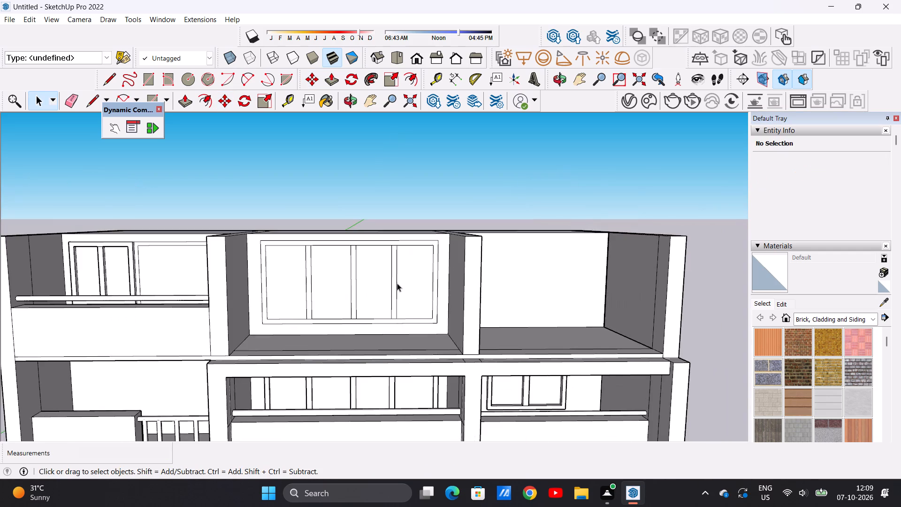
scroll(398, 281, "up", 6)
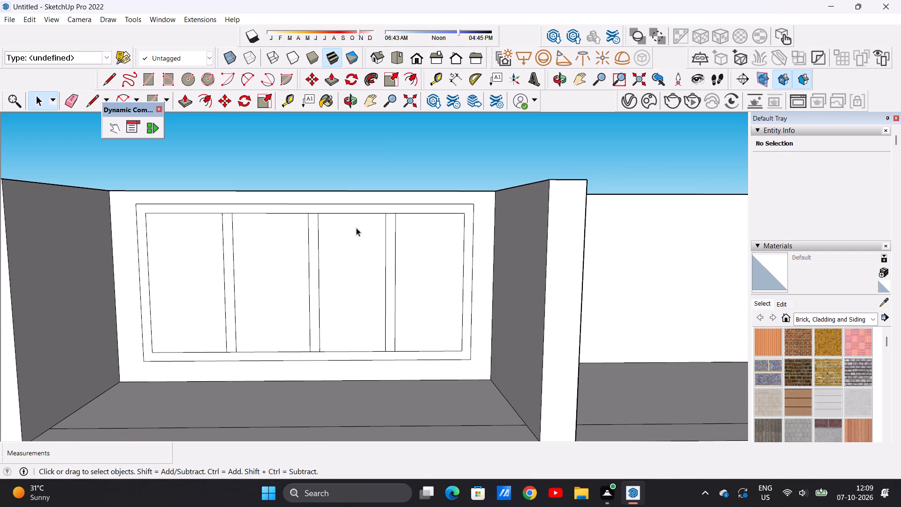
scroll(333, 208, "down", 8)
middle_click_drag(381, 212, 324, 245)
scroll(367, 209, "up", 5)
middle_click_drag(360, 215, 436, 232)
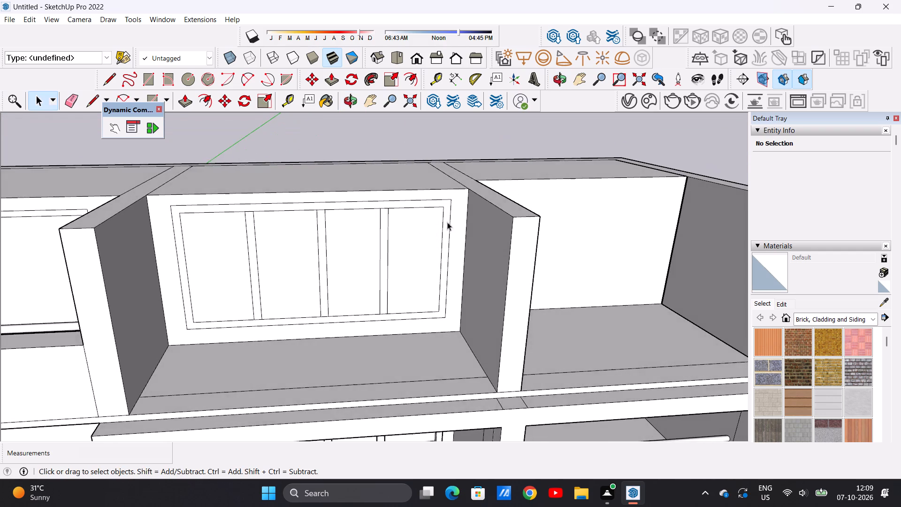
scroll(451, 208, "up", 4)
middle_click_drag(434, 185, 409, 200)
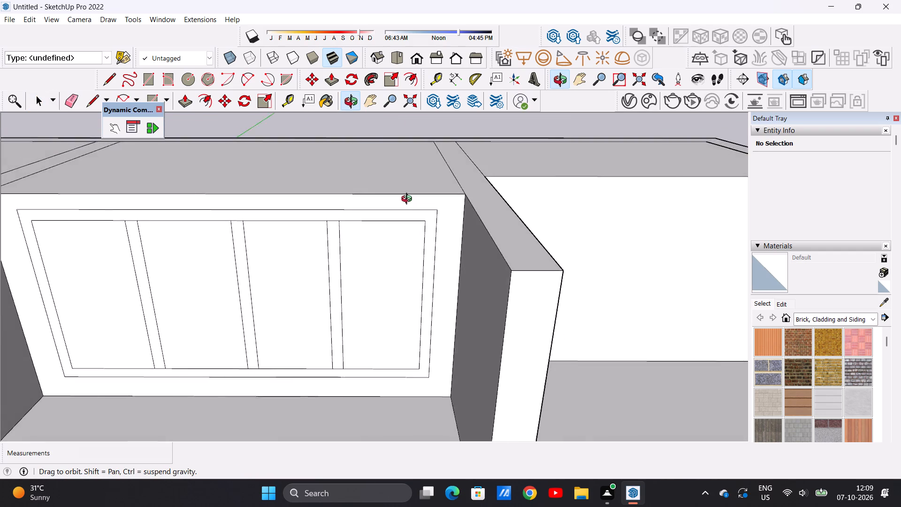
middle_click_drag(409, 200, 408, 200)
scroll(422, 199, "up", 2)
key("p")
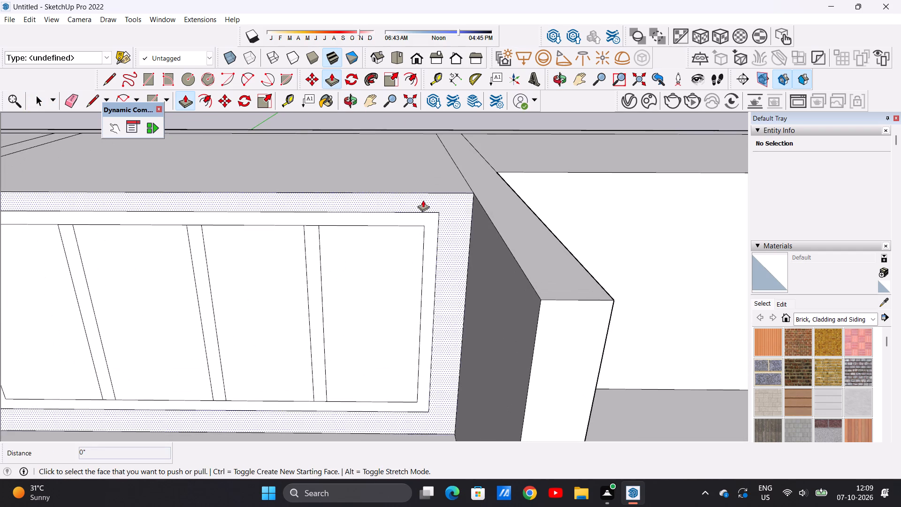
scroll(411, 180, "down", 3)
middle_click_drag(445, 221, 378, 228)
scroll(377, 215, "up", 5)
left_click(377, 215)
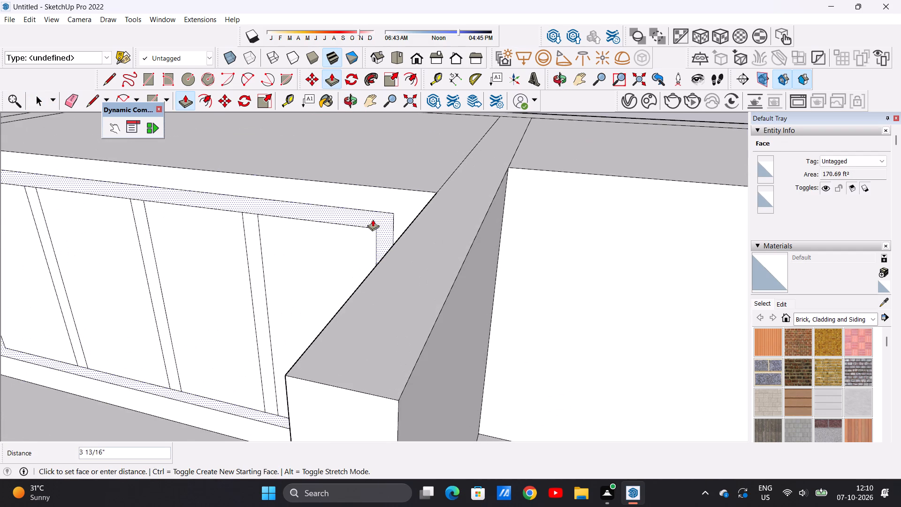
type("1'")
key("Return")
Push/Pull each of the window's three vertical mullions out 1', flush with the frame.
scroll(368, 192, "down", 7)
middle_click_drag(172, 246, 335, 230)
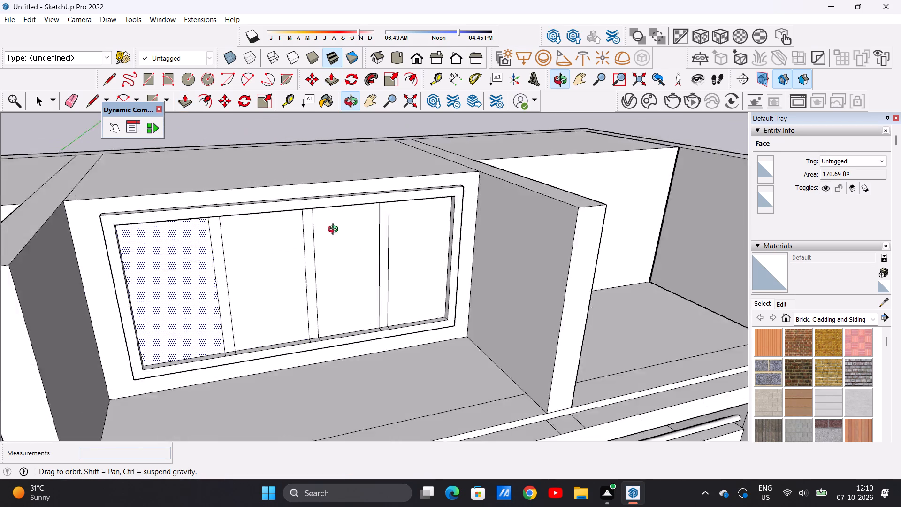
middle_click_drag(335, 230, 353, 213)
scroll(414, 209, "up", 8)
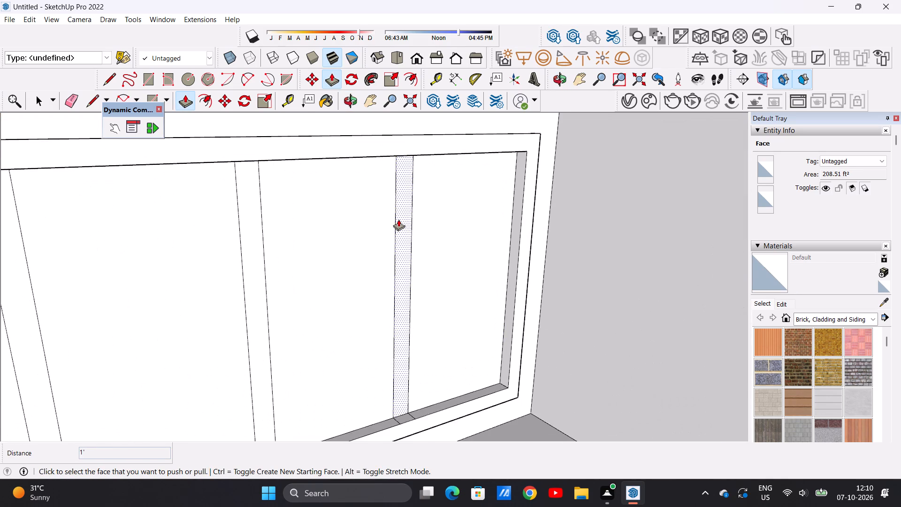
left_click(400, 220)
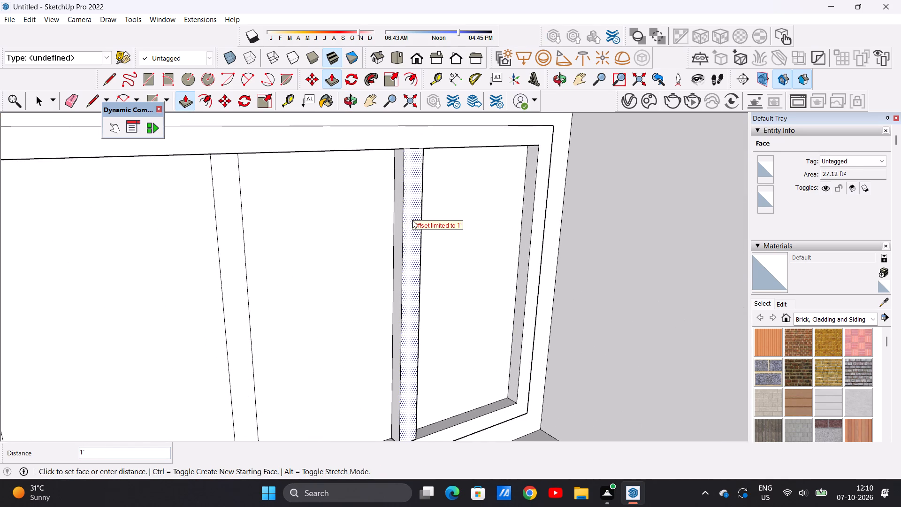
type("1'")
key("Return")
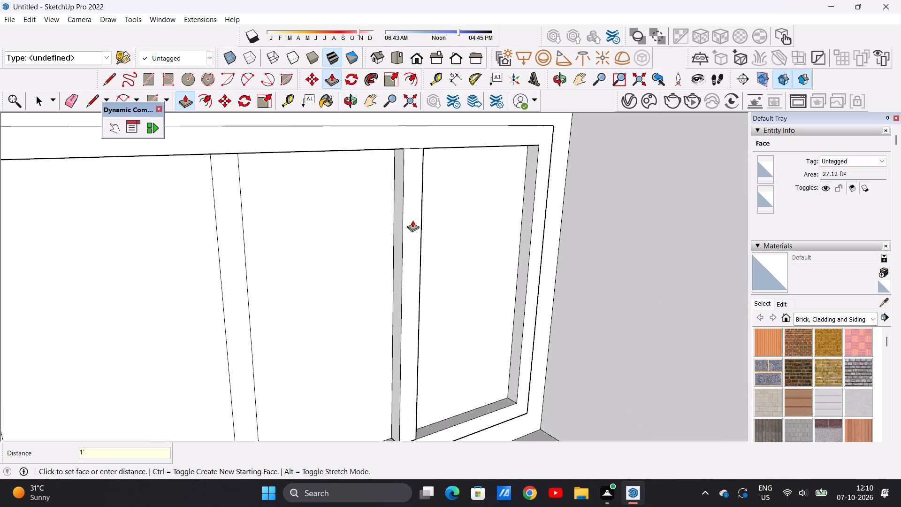
left_click(231, 245)
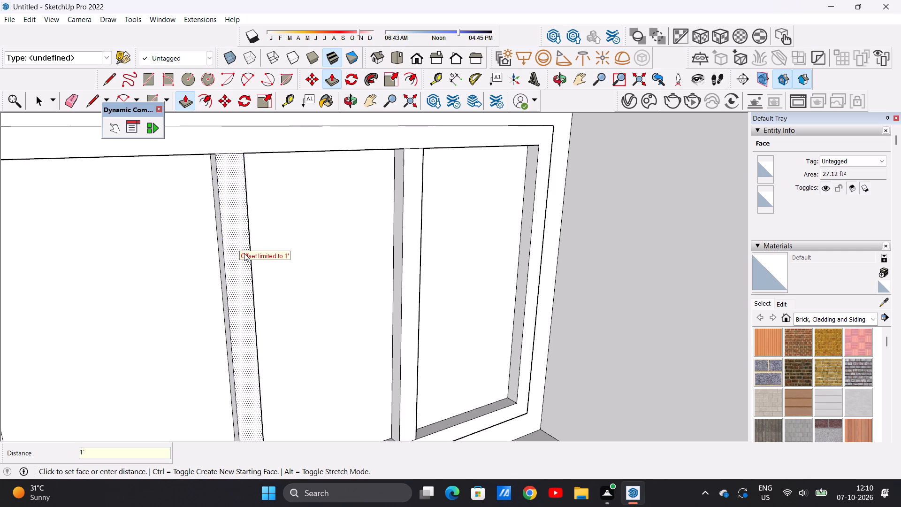
left_click(244, 253)
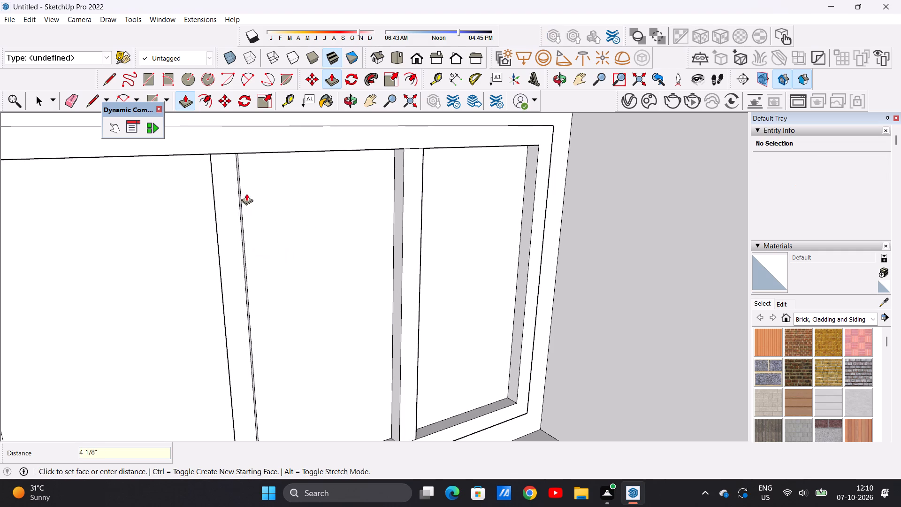
type("1'")
key("Return")
scroll(268, 195, "down", 9)
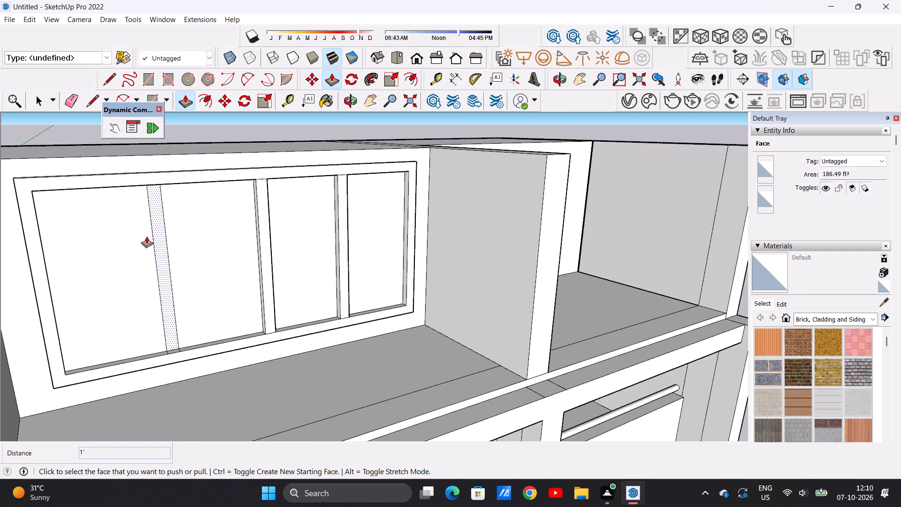
scroll(154, 231, "up", 5)
left_click(160, 226)
type("1'")
key("Return")
key("space")
Push/Pull the front floor strip of the middle top-floor room up about 11' 2" to form a parapet.
scroll(183, 224, "down", 11)
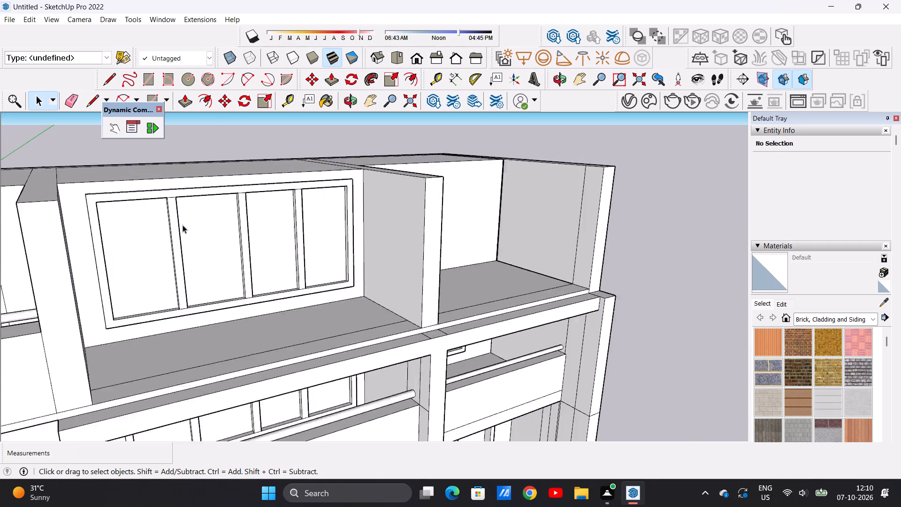
scroll(183, 225, "down", 9)
middle_click_drag(167, 263, 117, 308)
scroll(250, 261, "up", 2)
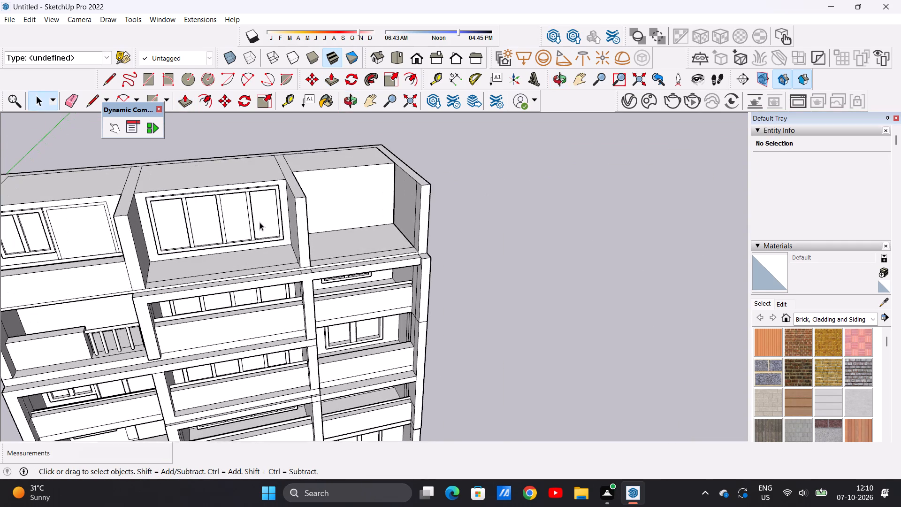
middle_click_drag(238, 224, 217, 316)
scroll(235, 296, "up", 5)
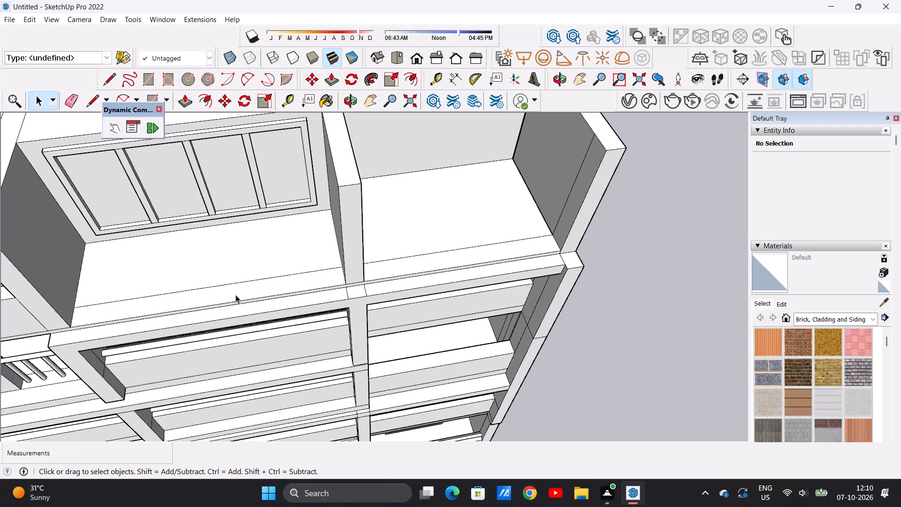
scroll(243, 177, "down", 9)
scroll(271, 234, "down", 4)
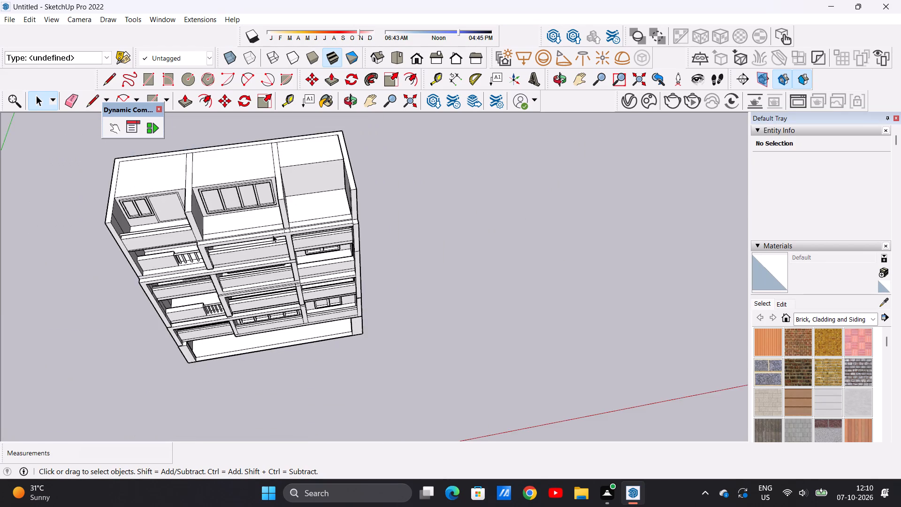
middle_click_drag(271, 313, 258, 181)
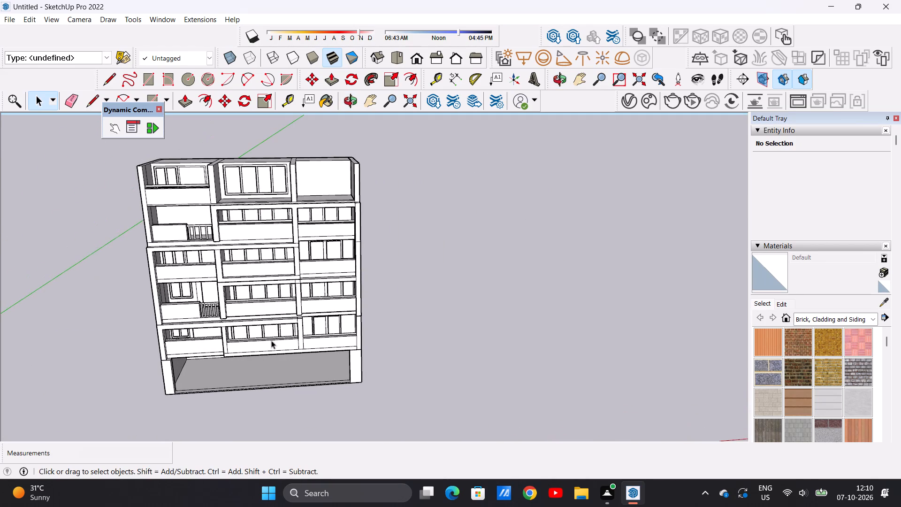
scroll(254, 182, "up", 3)
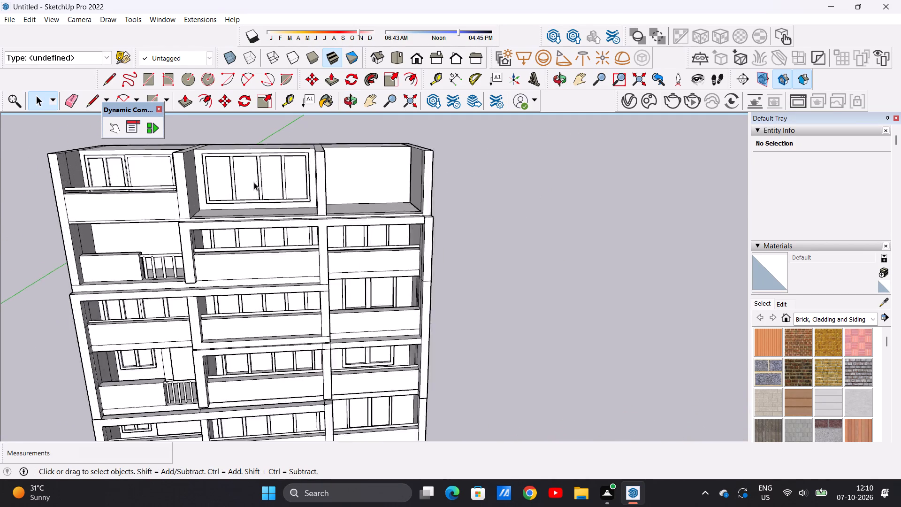
scroll(254, 182, "up", 5)
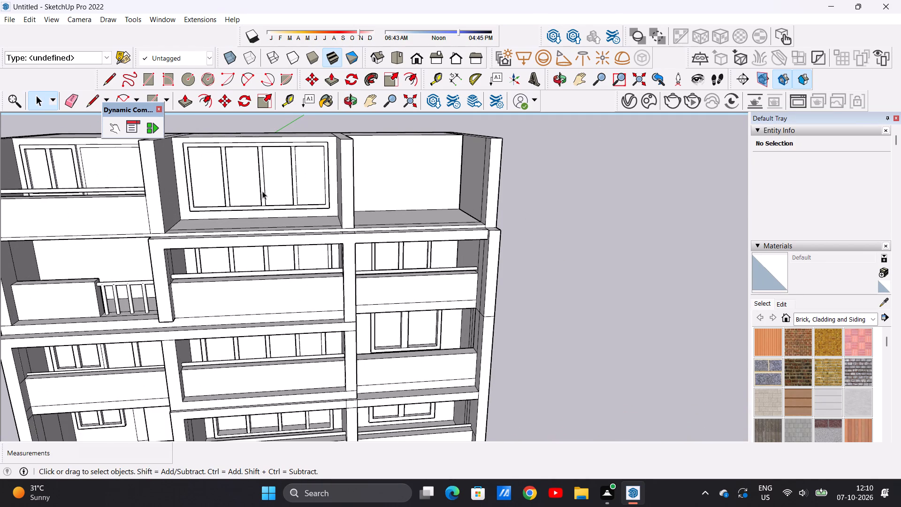
middle_click_drag(267, 211, 244, 330)
scroll(303, 267, "up", 5)
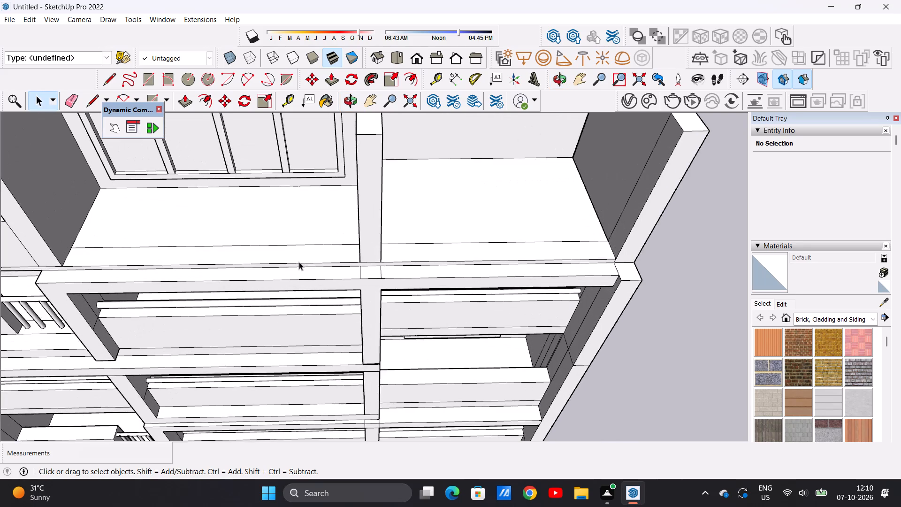
middle_click_drag(299, 262, 342, 275)
scroll(346, 270, "up", 3)
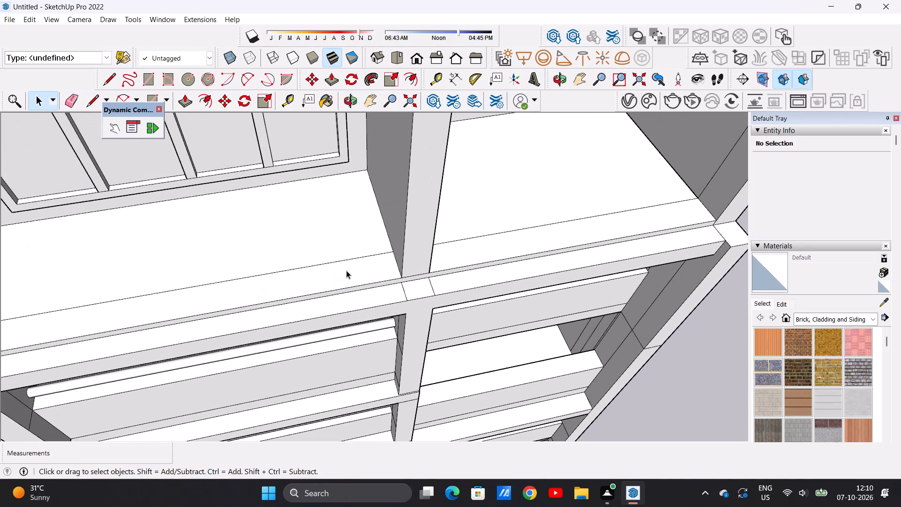
key("p")
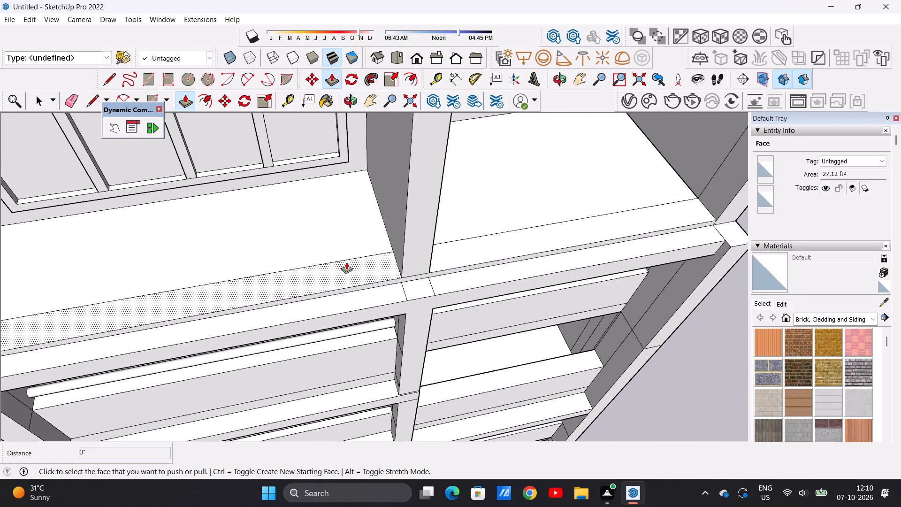
left_click(346, 262)
scroll(360, 220, "down", 10)
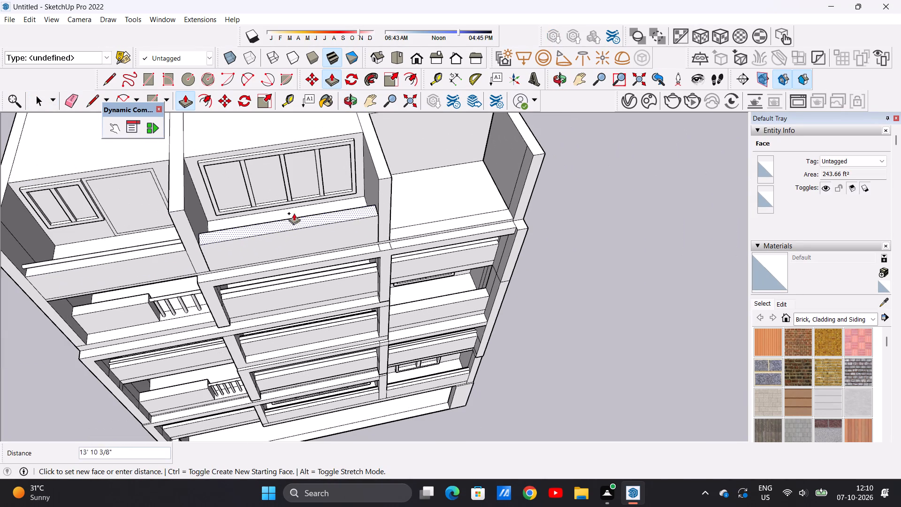
left_click(186, 253)
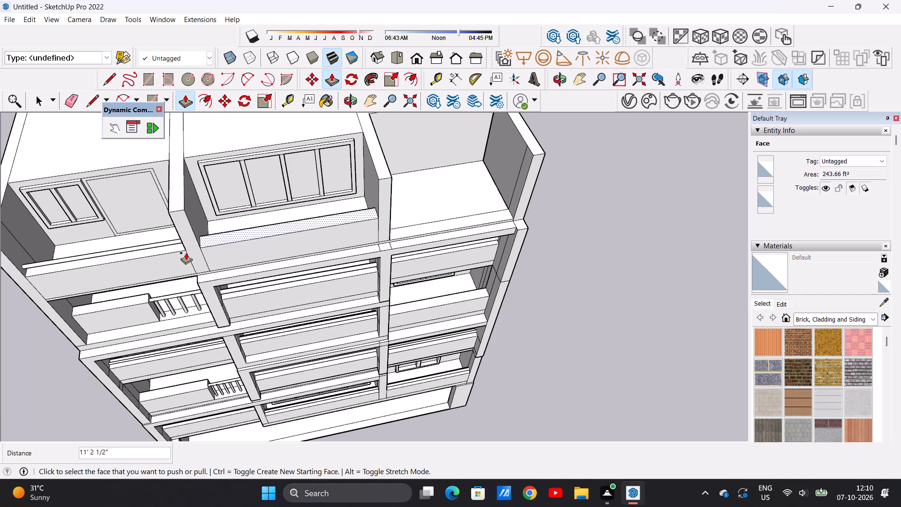
key("space")
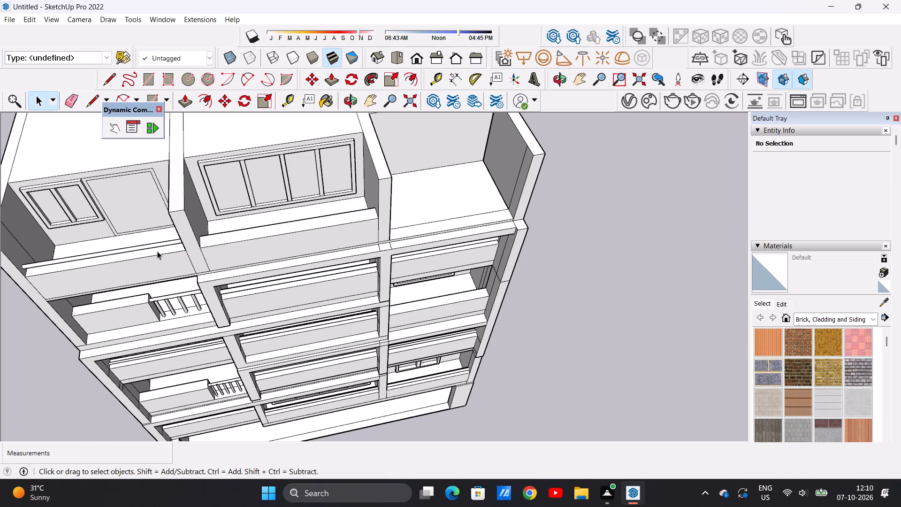
Draw a circle of about 6 5/8" radius on the middle top-floor room's side wall, just above the parapet's end.
scroll(199, 292, "down", 10)
middle_click_drag(251, 278, 309, 194)
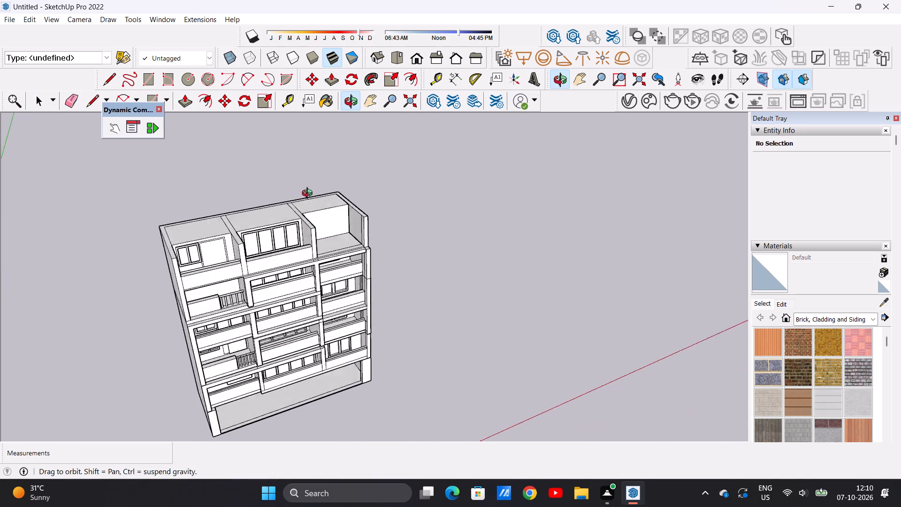
middle_click_drag(309, 194, 317, 186)
scroll(307, 235, "up", 11)
middle_click_drag(303, 257, 333, 241)
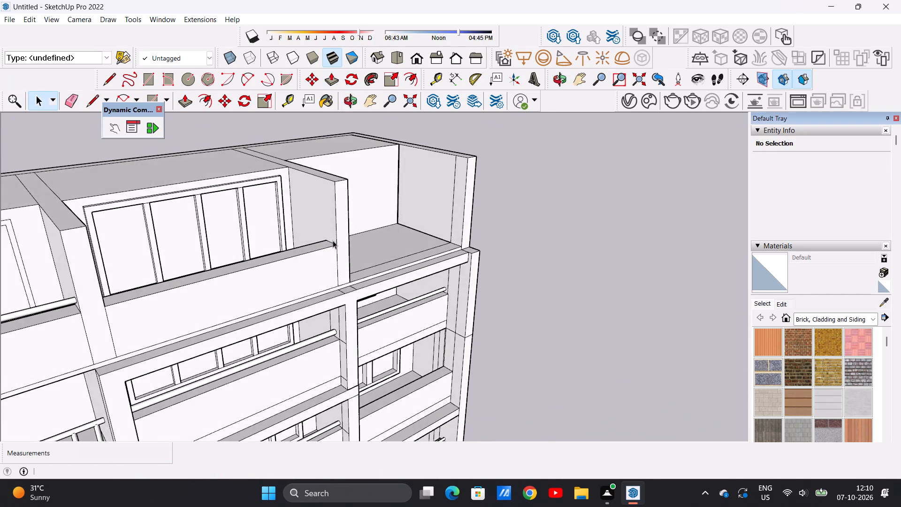
scroll(333, 240, "up", 9)
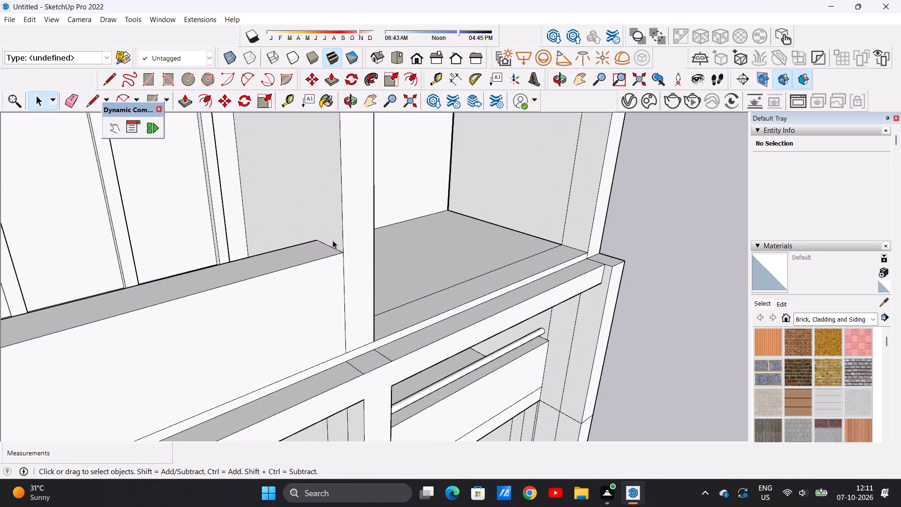
key("c")
scroll(329, 245, "up", 6)
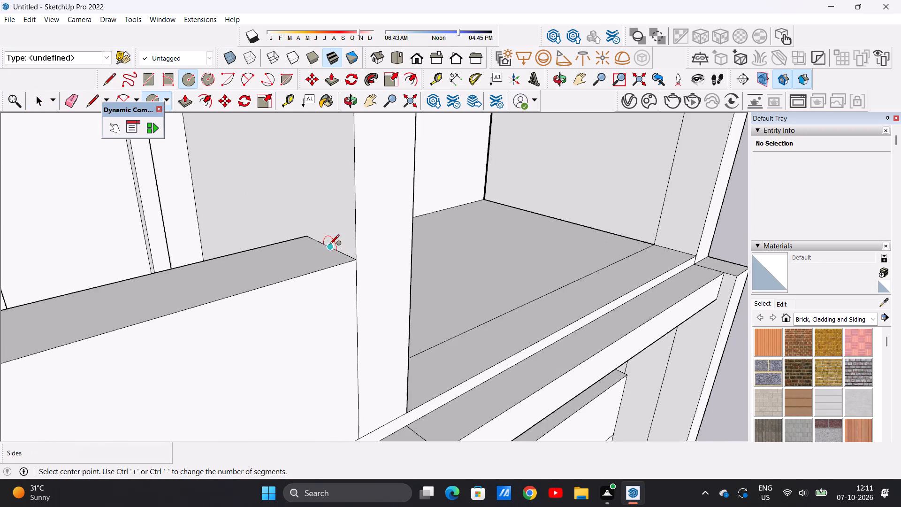
left_click(335, 221)
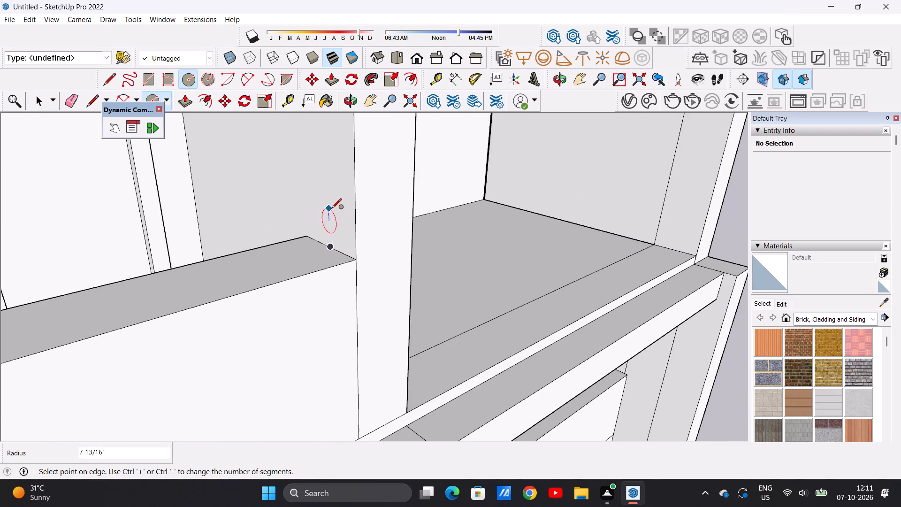
left_click(335, 210)
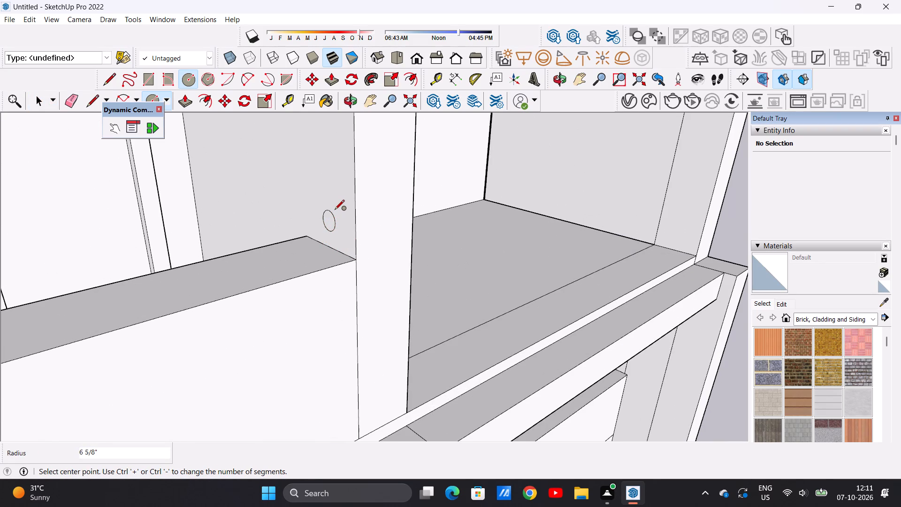
key("space")
Push/Pull the circle across the middle top-floor room to the opposite side wall, forming a handrail above the parapet.
scroll(286, 151, "down", 2)
middle_click_drag(303, 186, 368, 183)
scroll(397, 201, "up", 4)
key("p")
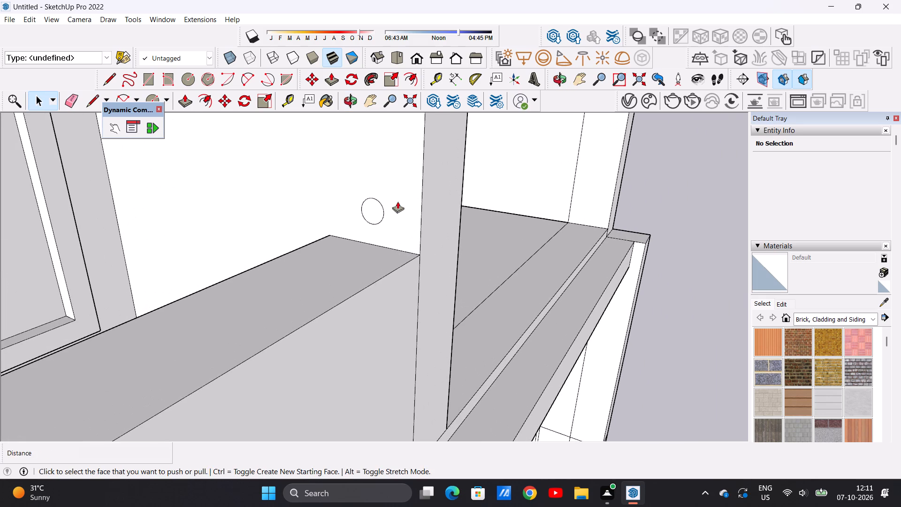
left_click(371, 210)
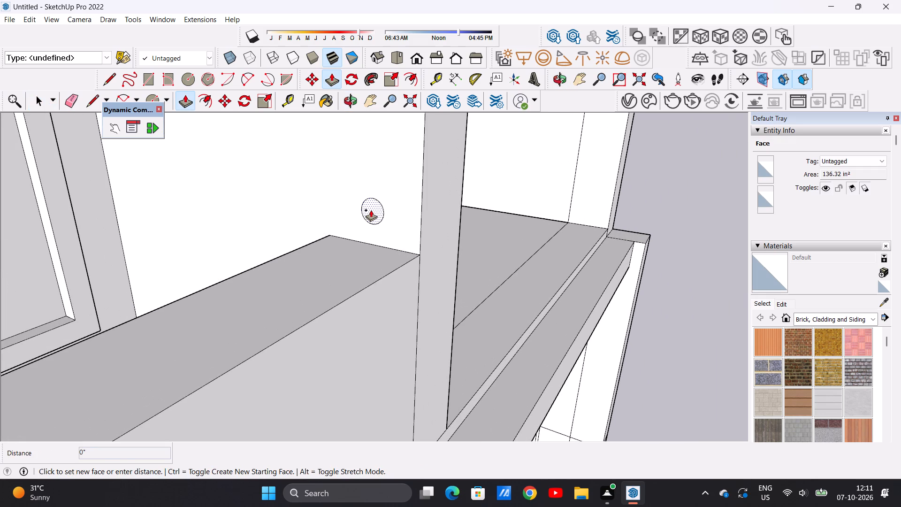
scroll(284, 214, "down", 17)
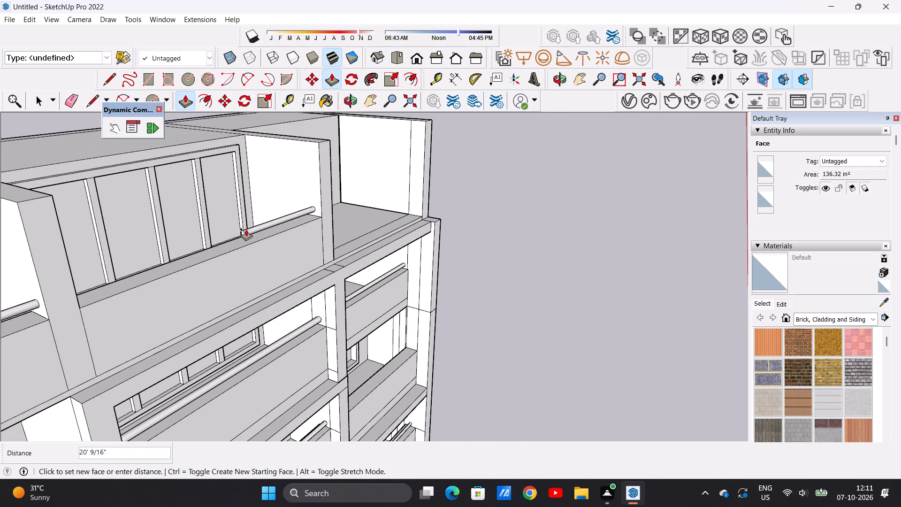
middle_click_drag(216, 232, 156, 238)
scroll(157, 238, "down", 9)
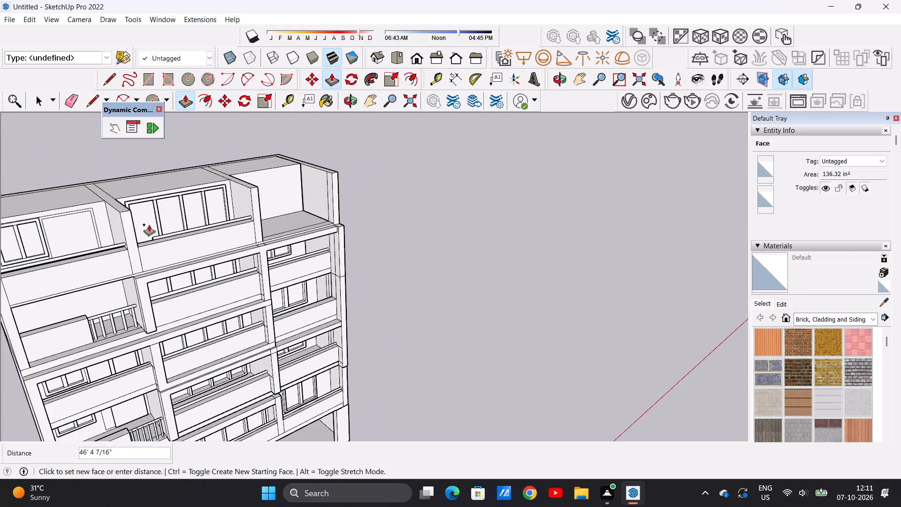
middle_click_drag(133, 225, 124, 228)
scroll(157, 221, "up", 10)
middle_click_drag(166, 228, 104, 223)
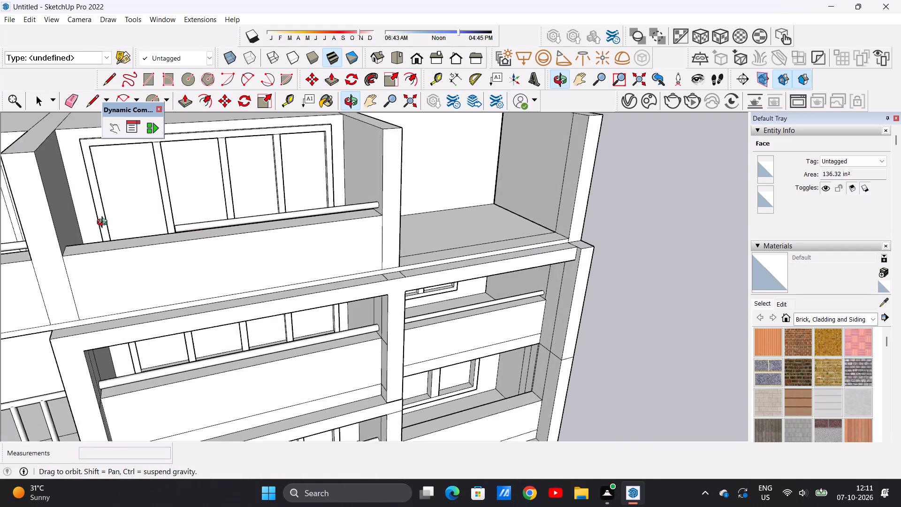
middle_click_drag(104, 223, 97, 215)
scroll(97, 208, "down", 9)
scroll(97, 215, "up", 15)
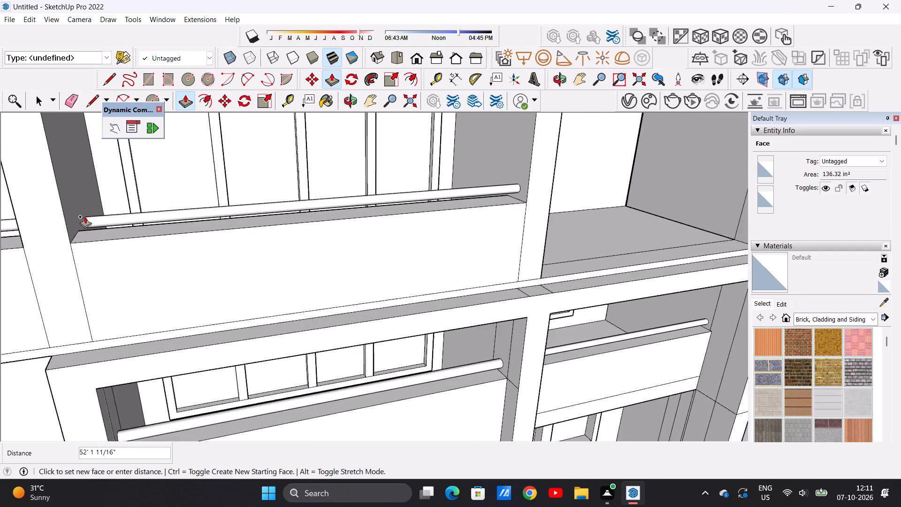
left_click(67, 198)
key("space")
Draw a window rectangle about 22' 3" by 19' 8" on the back wall of the third, still empty top-floor room.
scroll(235, 231, "down", 3)
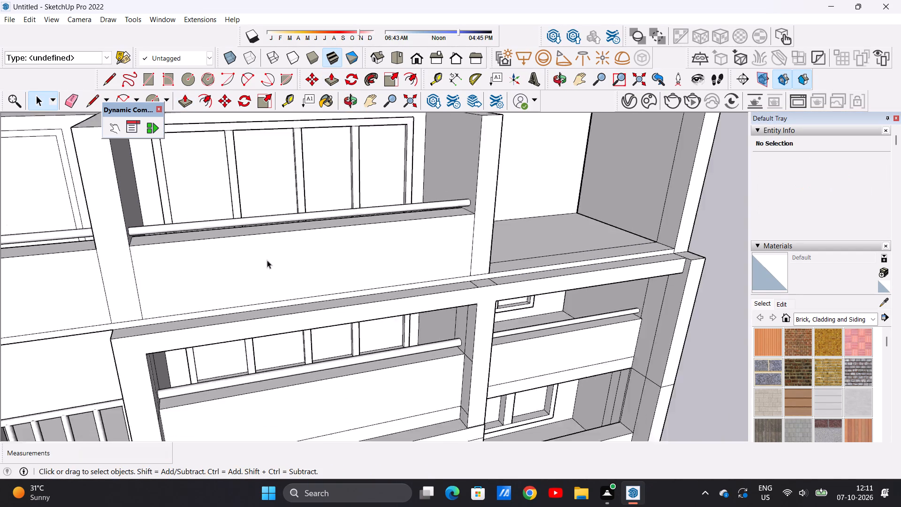
scroll(267, 260, "down", 13)
middle_click_drag(304, 245, 264, 200)
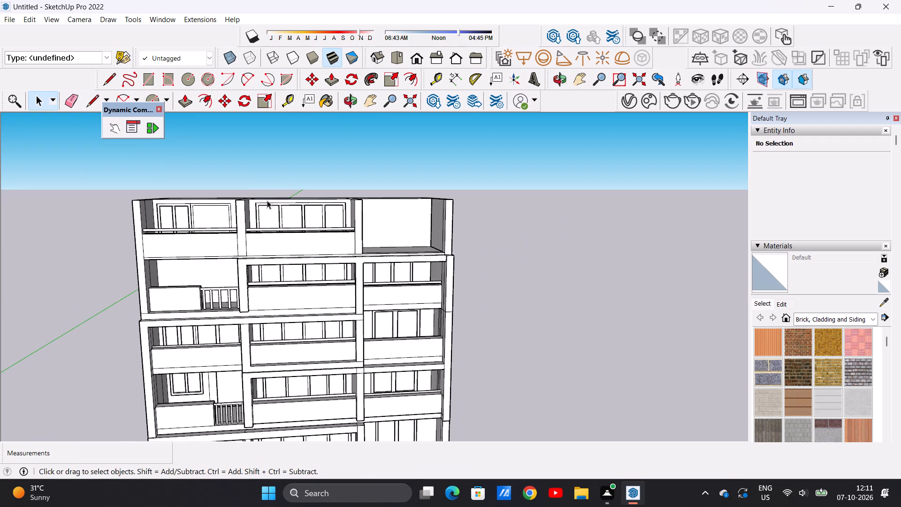
middle_click_drag(401, 240, 325, 200)
middle_click_drag(374, 221, 407, 225)
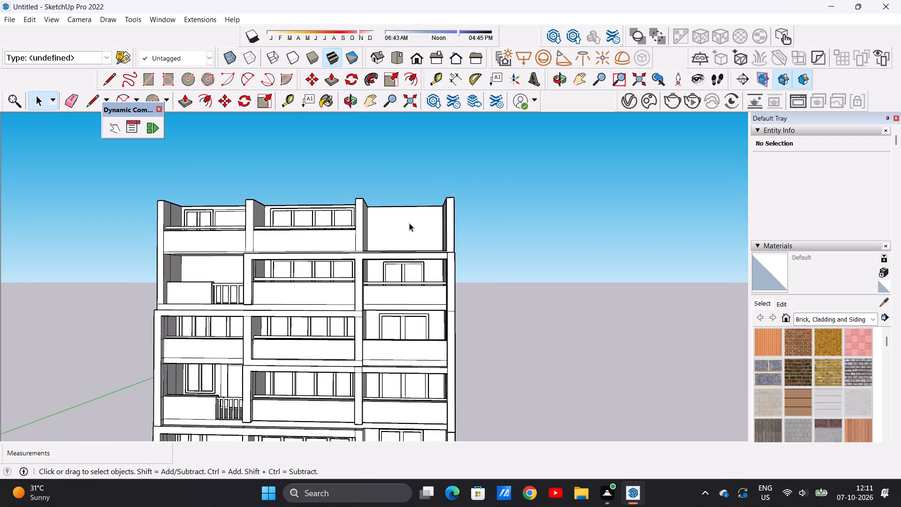
scroll(410, 219, "up", 12)
middle_click_drag(398, 223, 416, 266)
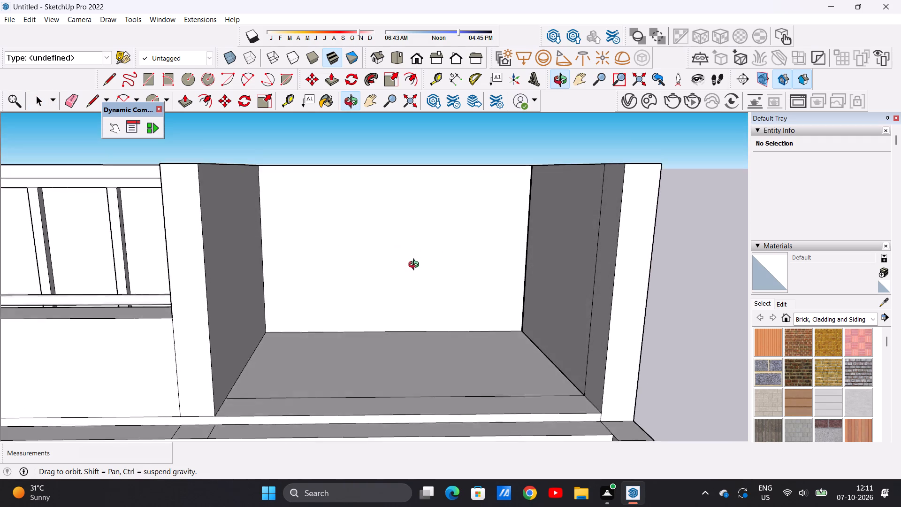
middle_click_drag(416, 266, 416, 258)
scroll(425, 231, "up", 4)
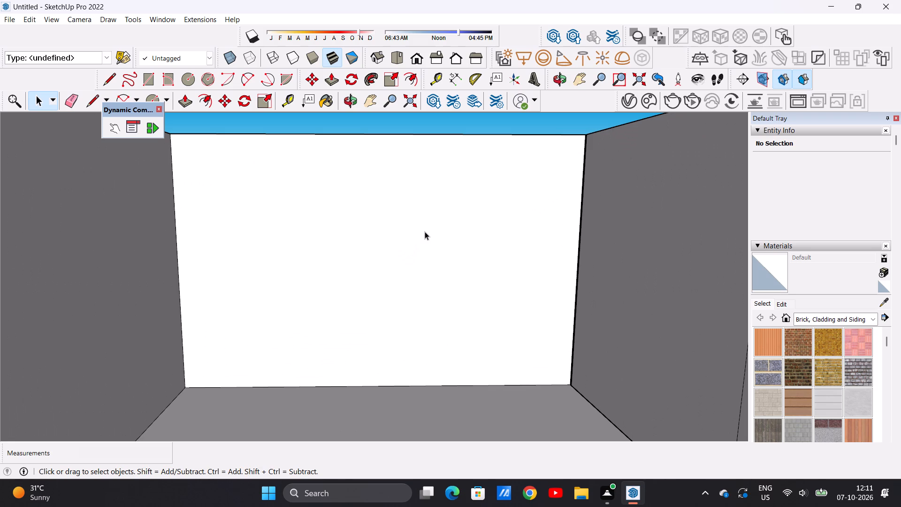
key("r")
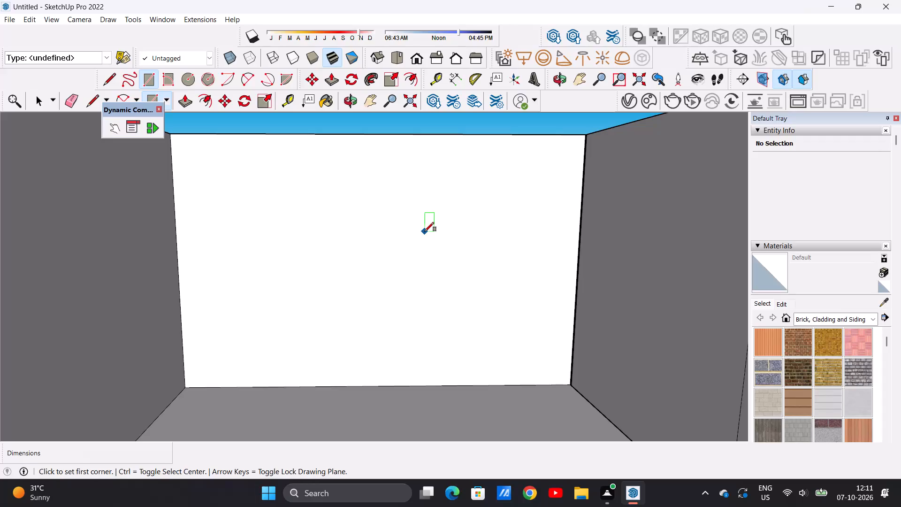
scroll(379, 256, "down", 15)
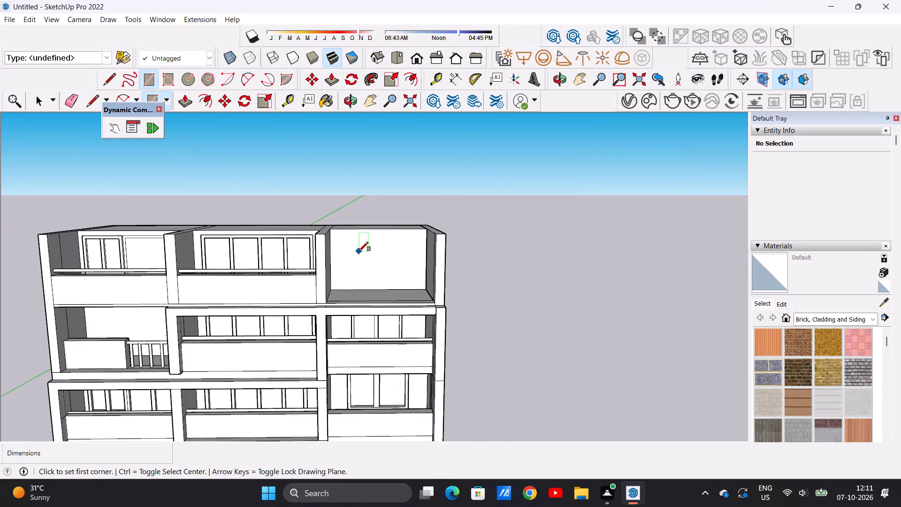
scroll(359, 251, "up", 8)
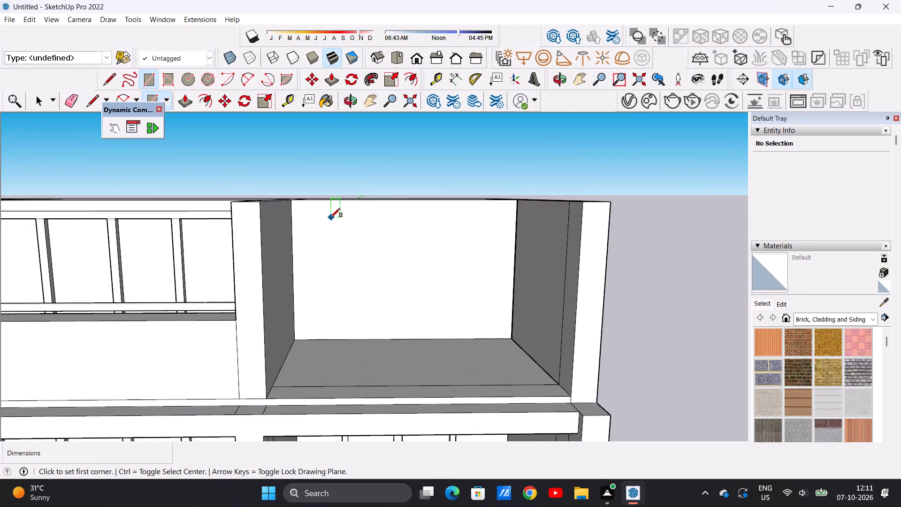
left_click(330, 219)
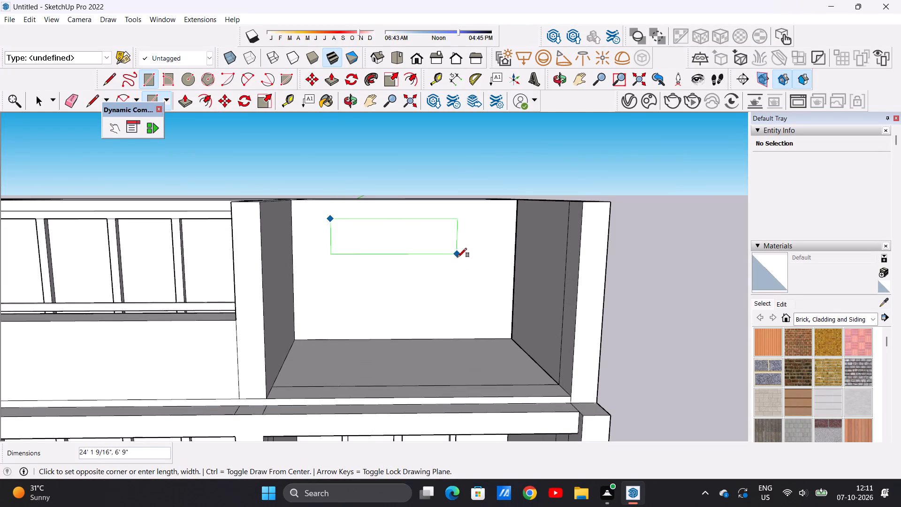
left_click(445, 320)
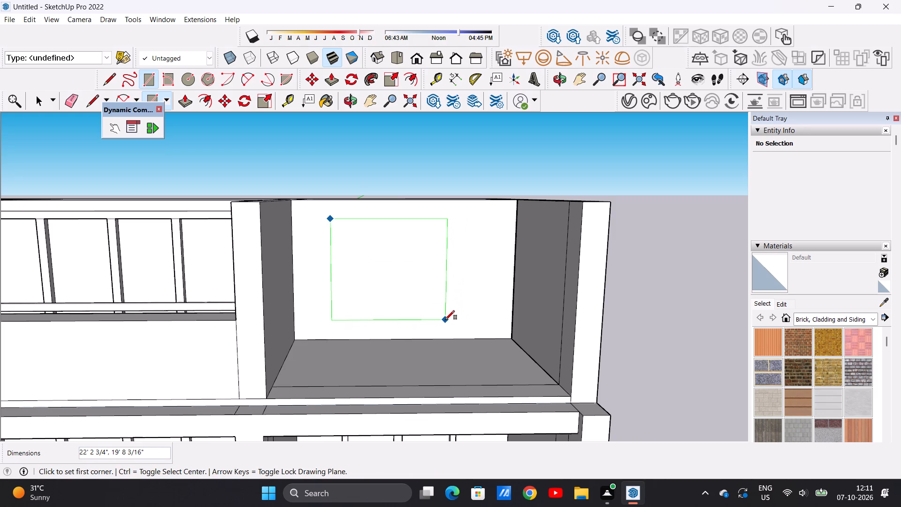
key("space")
Move the window rectangle with its edges about 2' horizontally along the back wall, towards the building's outer side wall.
double_click(445, 298)
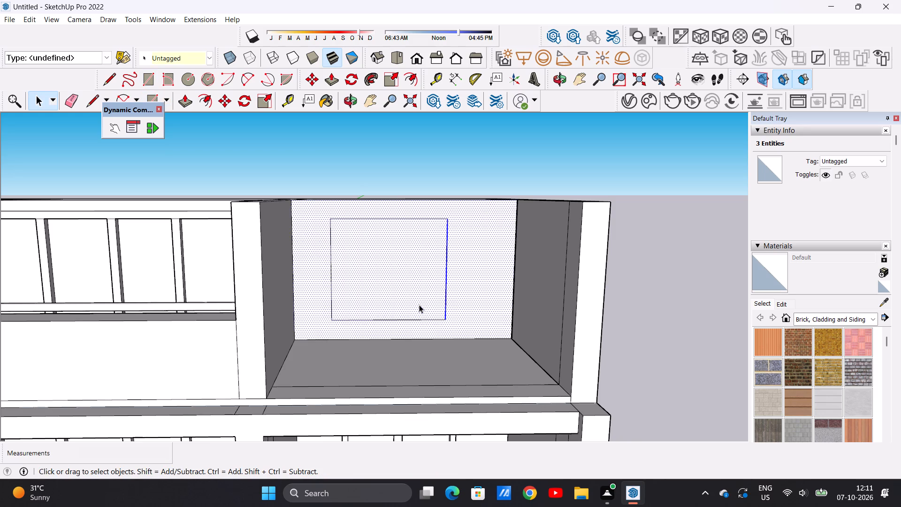
double_click(419, 305)
key("m")
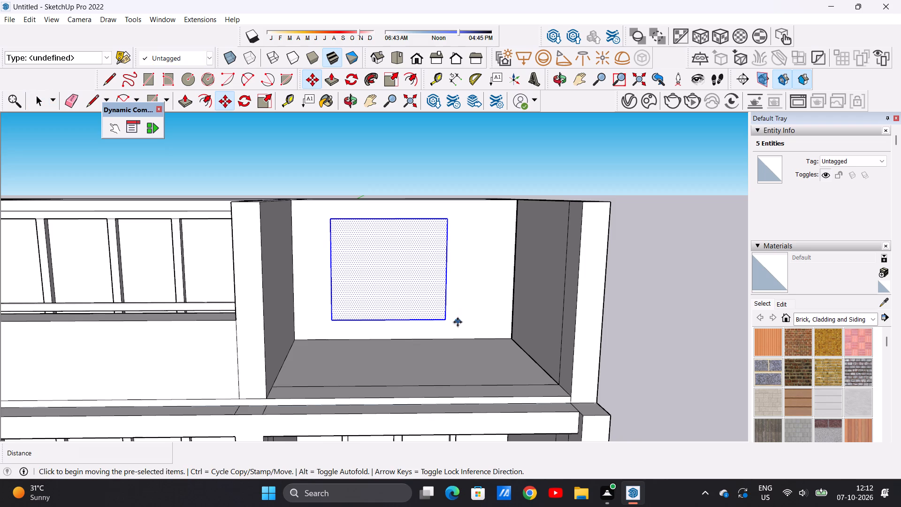
left_click(448, 321)
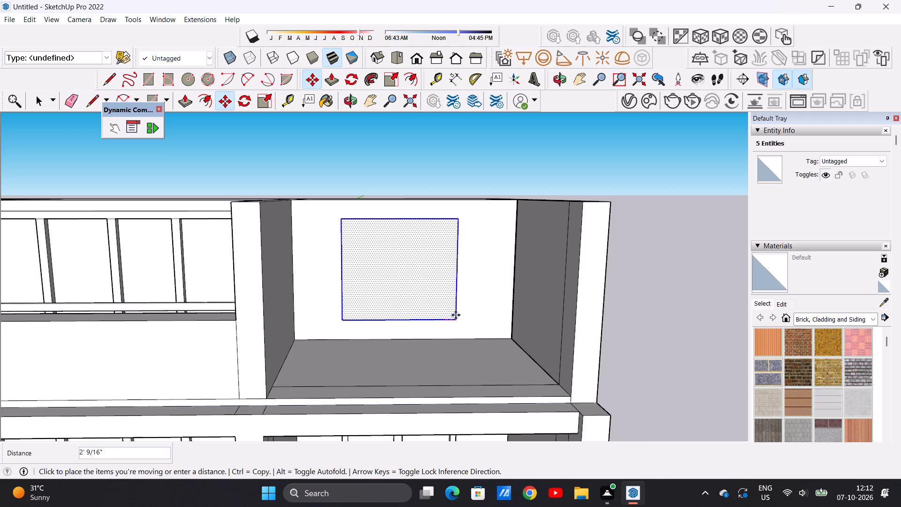
left_click(456, 315)
key("space")
left_click(446, 170)
Offset the window rectangle inward by about 1' 5 1/2" to outline the frame border.
scroll(445, 258, "up", 2)
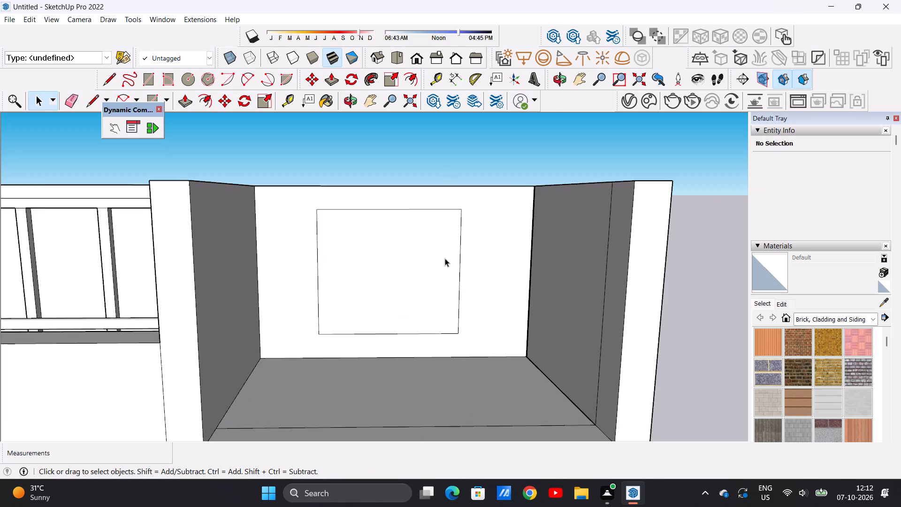
scroll(445, 258, "up", 1)
type("OF")
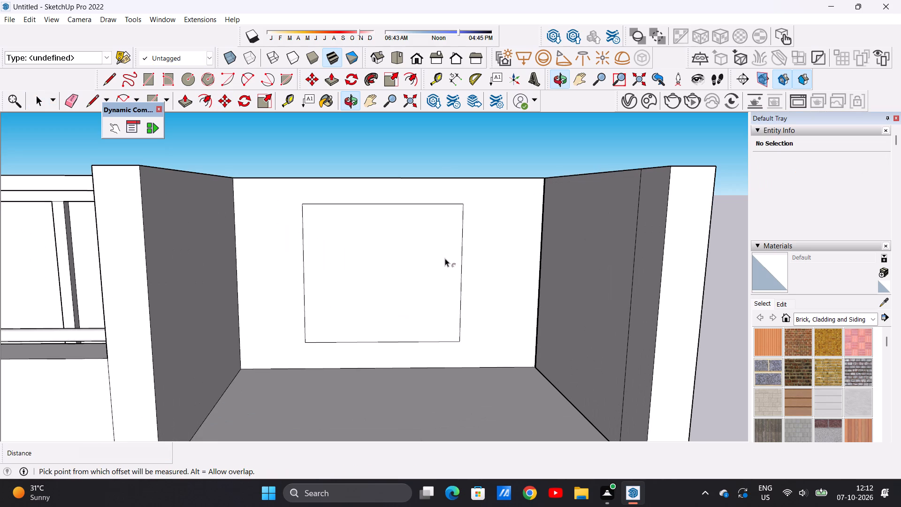
left_click(387, 215)
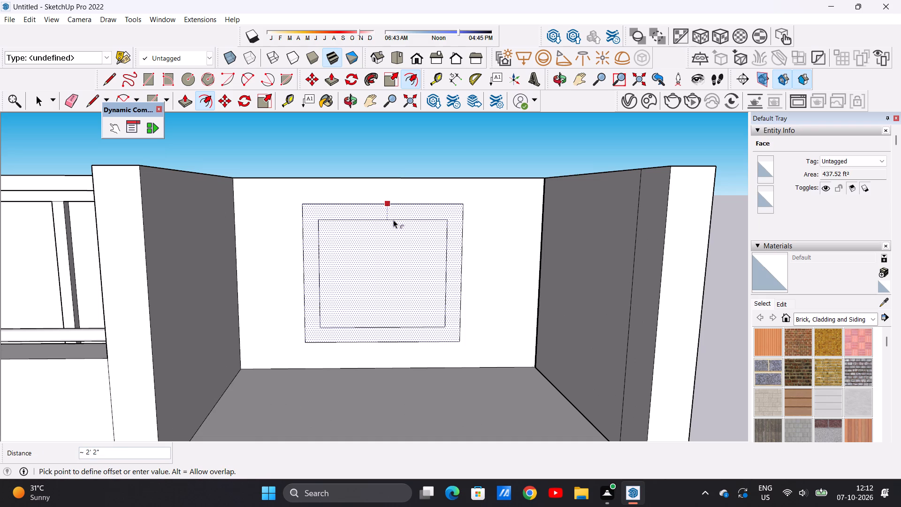
left_click(394, 215)
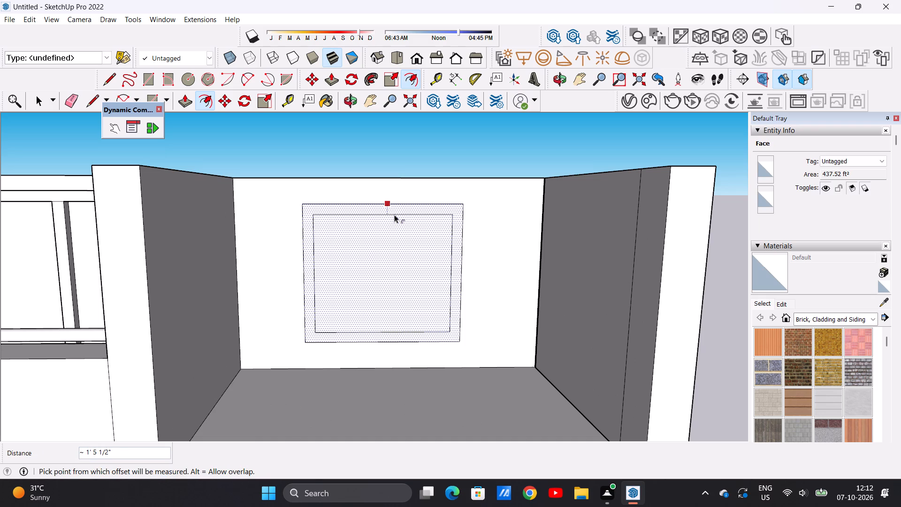
key("space")
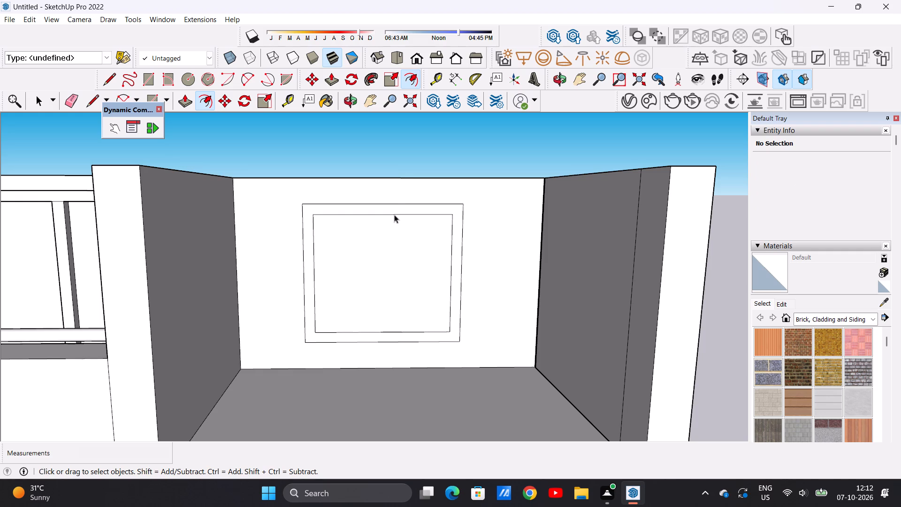
Draw two parallel vertical lines about 16' 9" long across the middle of the inner window rectangle, outlining a central mullion.
key("l")
scroll(387, 215, "up", 6)
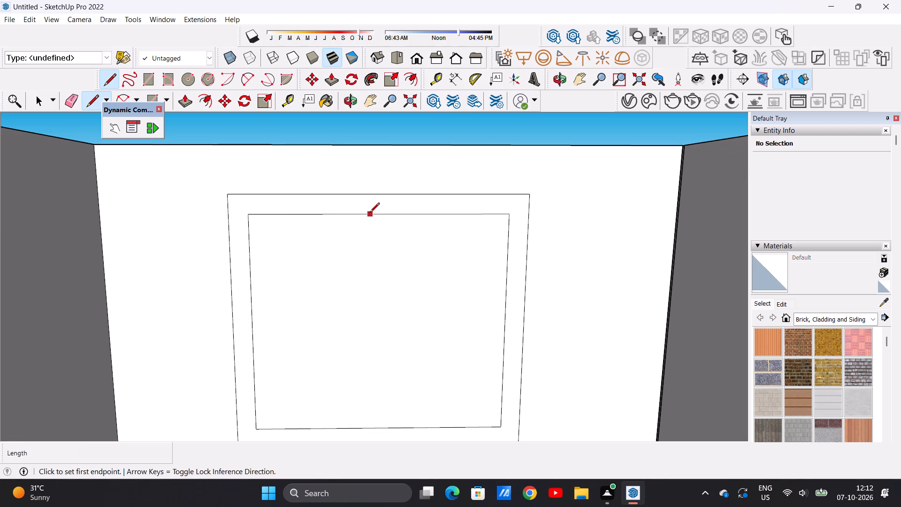
left_click(368, 213)
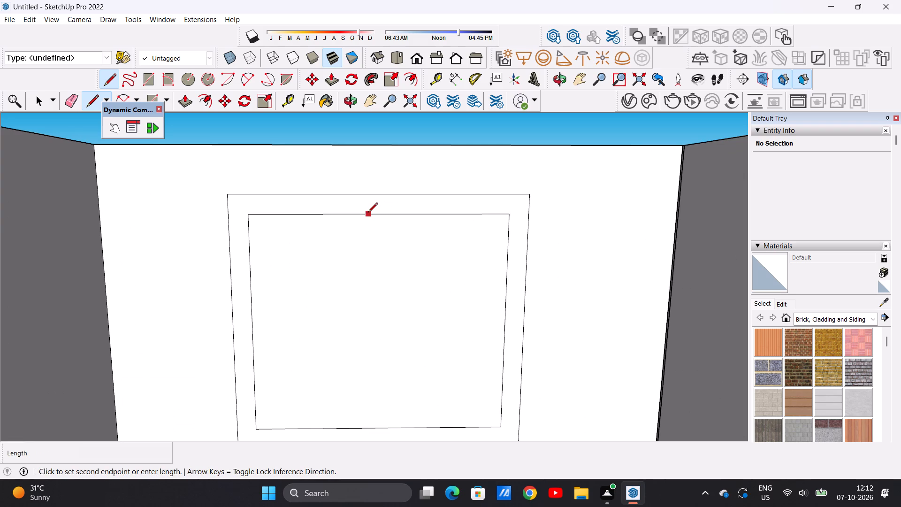
left_click(368, 213)
scroll(371, 313, "down", 5)
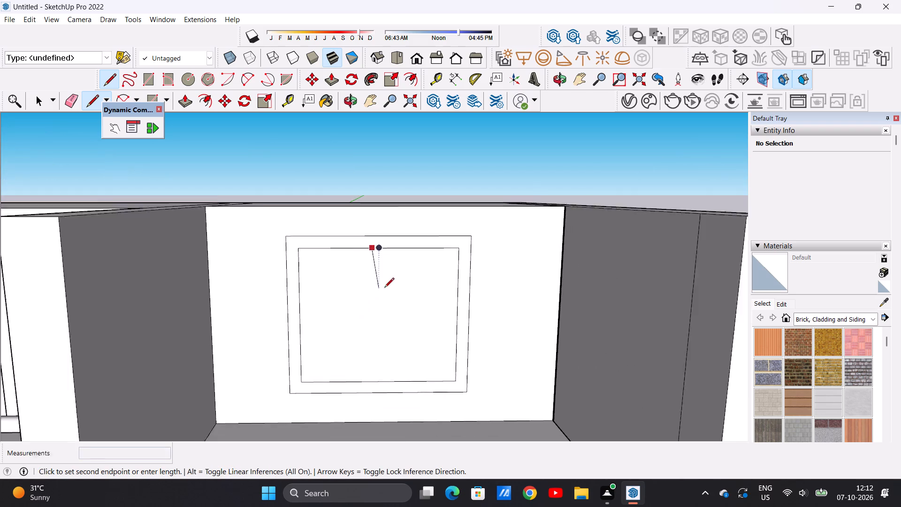
scroll(384, 288, "down", 1)
left_click(373, 374)
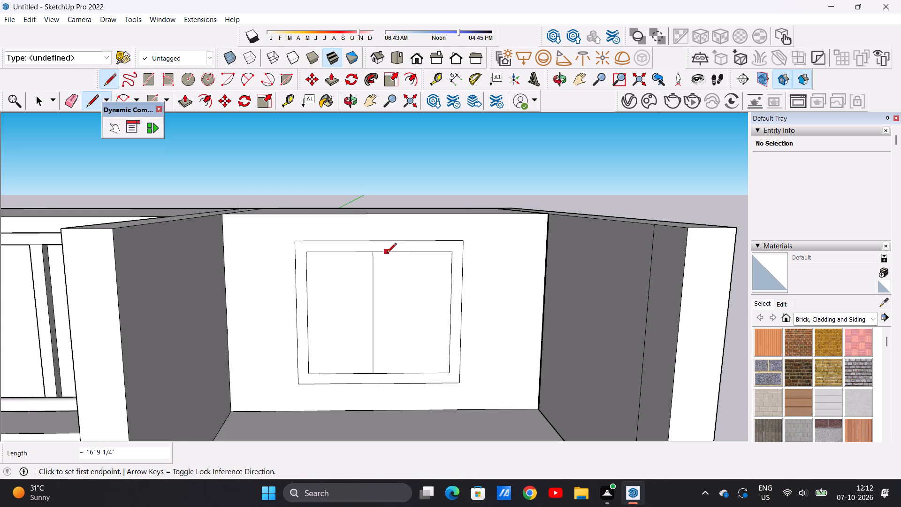
left_click(387, 253)
left_click(387, 372)
Extrude the window's outer frame border 1' out from the back wall of the third top-floor room.
key("space")
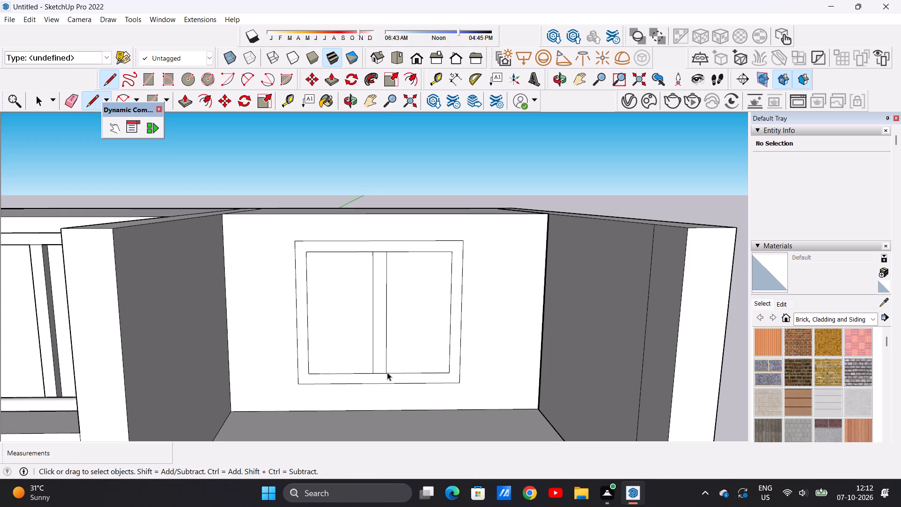
scroll(390, 316, "down", 17)
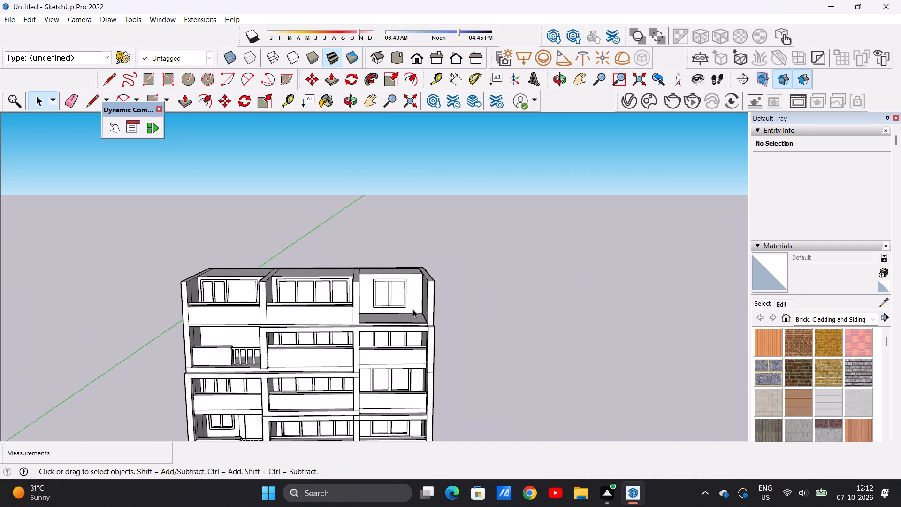
middle_click_drag(413, 309, 400, 277)
scroll(392, 281, "up", 7)
middle_click_drag(423, 289, 401, 311)
scroll(420, 287, "up", 6)
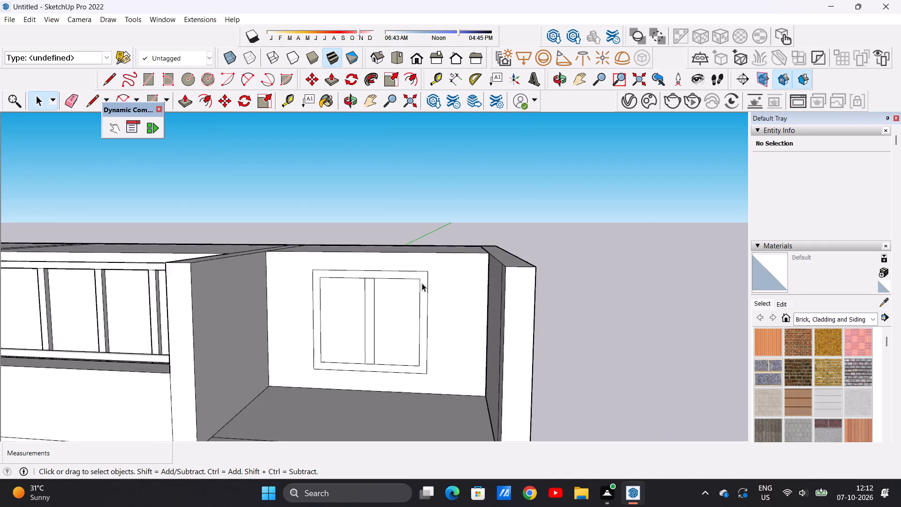
scroll(422, 283, "up", 6)
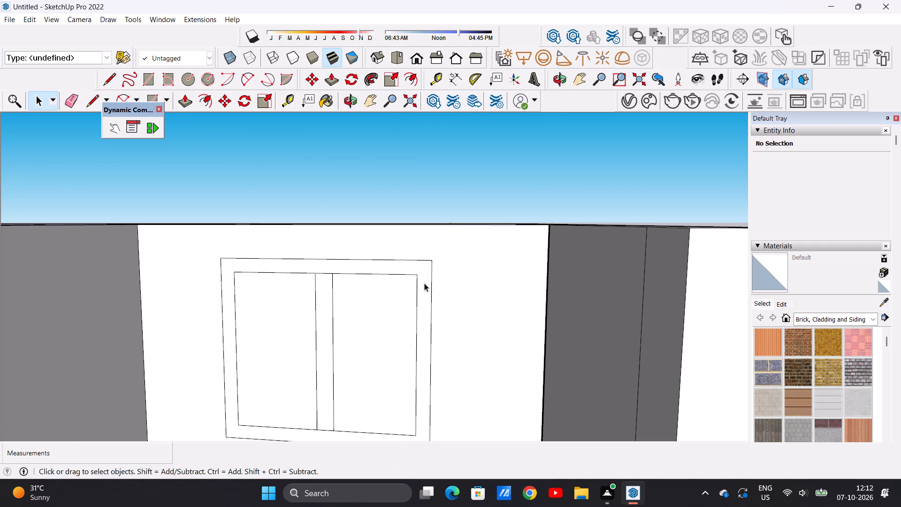
key("p")
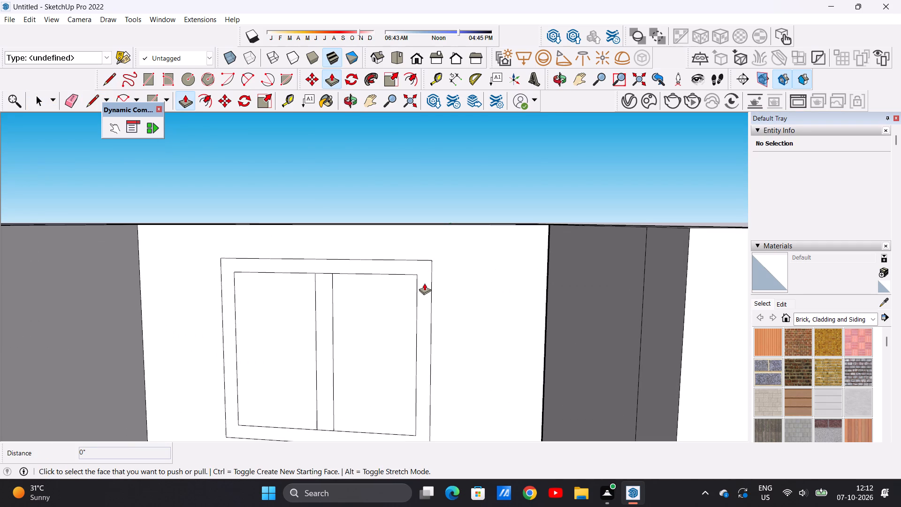
left_click(427, 268)
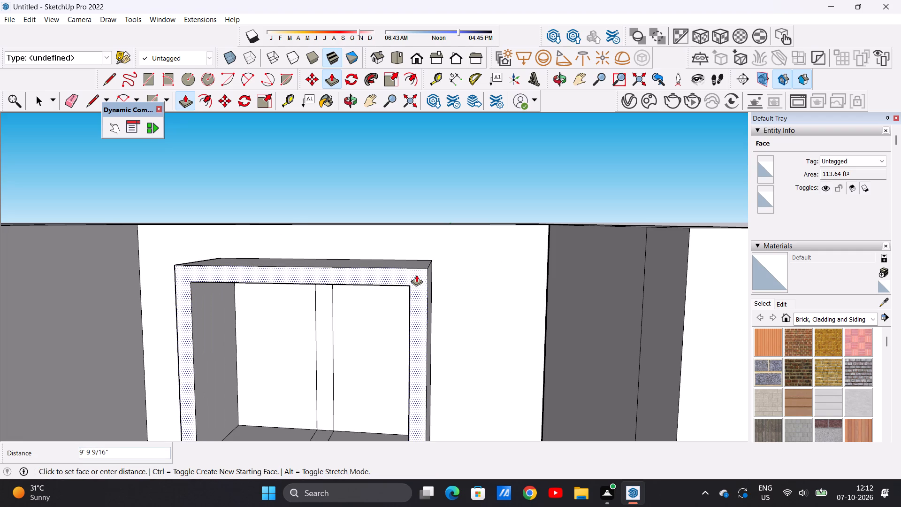
type("1'")
key("Return")
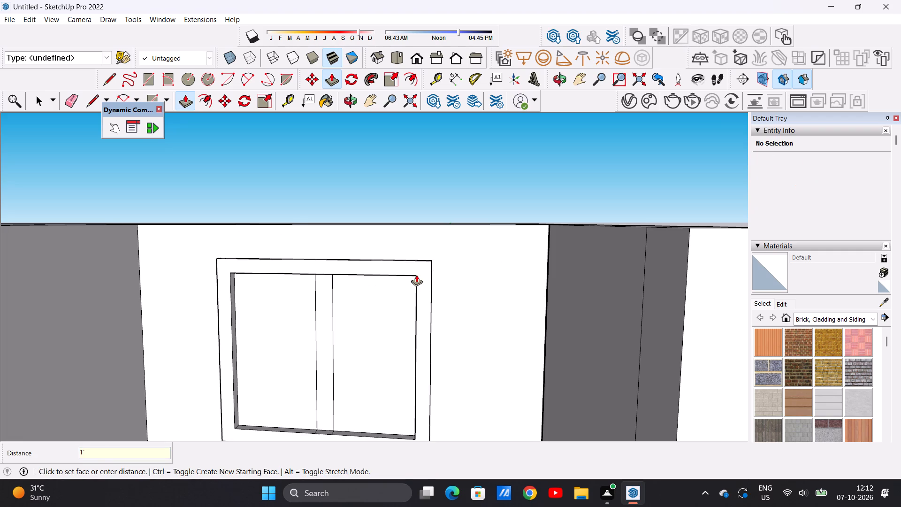
Extrude the central mullion face of the third room's window by 1'.
scroll(409, 259, "down", 4)
middle_click_drag(308, 287, 381, 291)
scroll(353, 282, "up", 5)
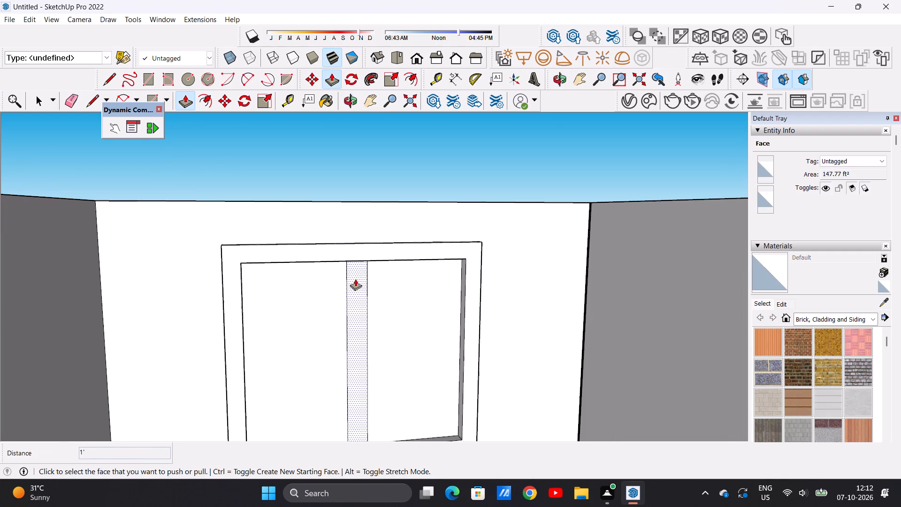
left_click(355, 279)
type("1'")
key("Return")
key("space")
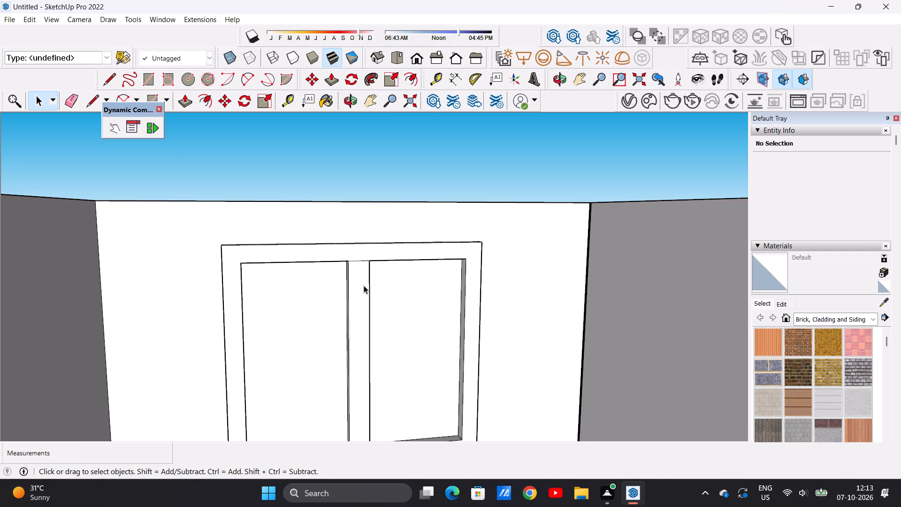
Raise the third room's front floor strip about 11' 2 1/2" as a new face, forming a parapet level with the middle room's.
scroll(366, 284, "down", 8)
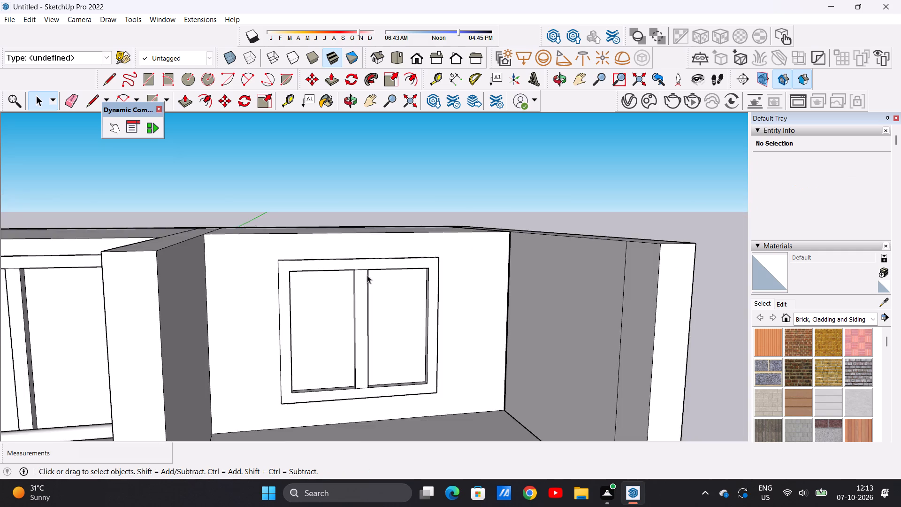
scroll(367, 275, "down", 6)
middle_click_drag(407, 277, 374, 391)
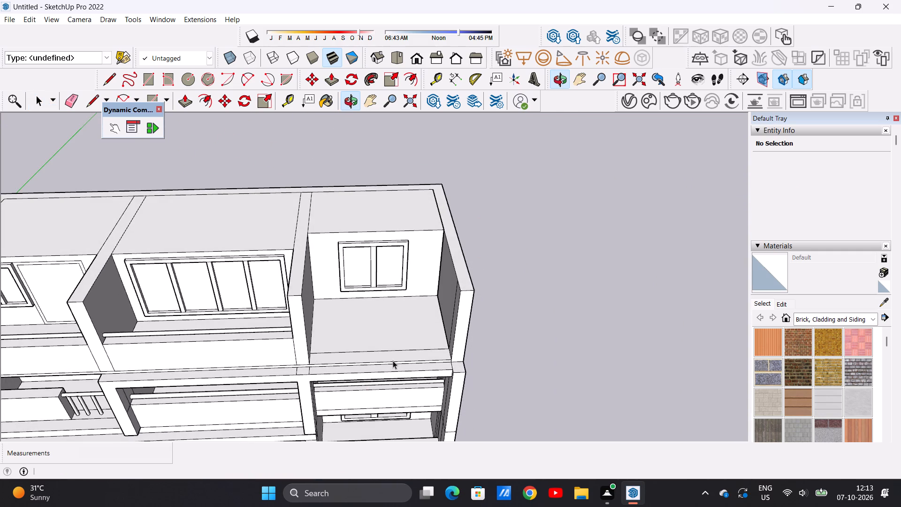
scroll(412, 350, "up", 5)
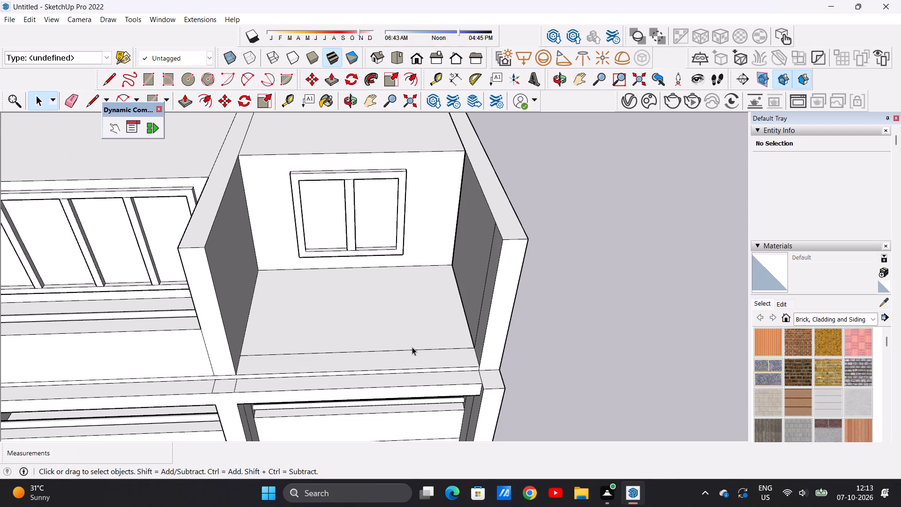
scroll(382, 334, "down", 2)
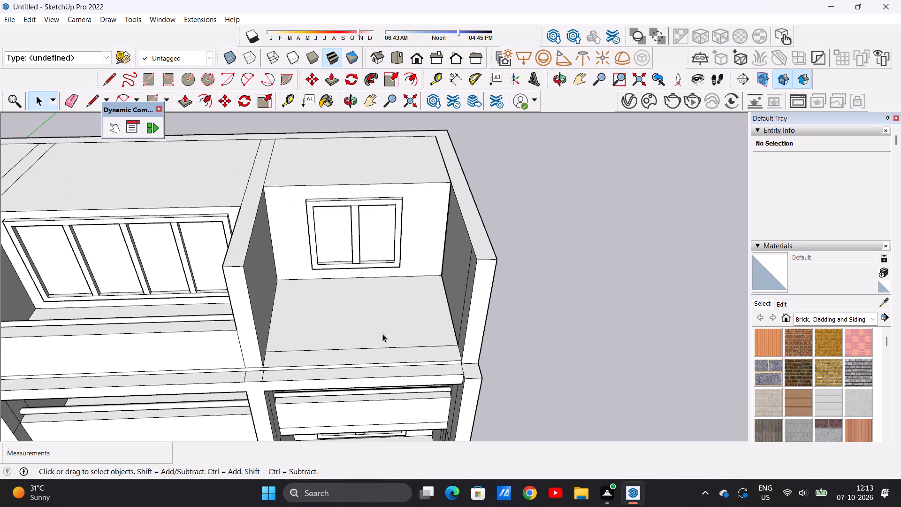
scroll(384, 332, "up", 2)
middle_click_drag(404, 323, 400, 344)
scroll(405, 324, "down", 13)
scroll(437, 353, "up", 16)
key("p")
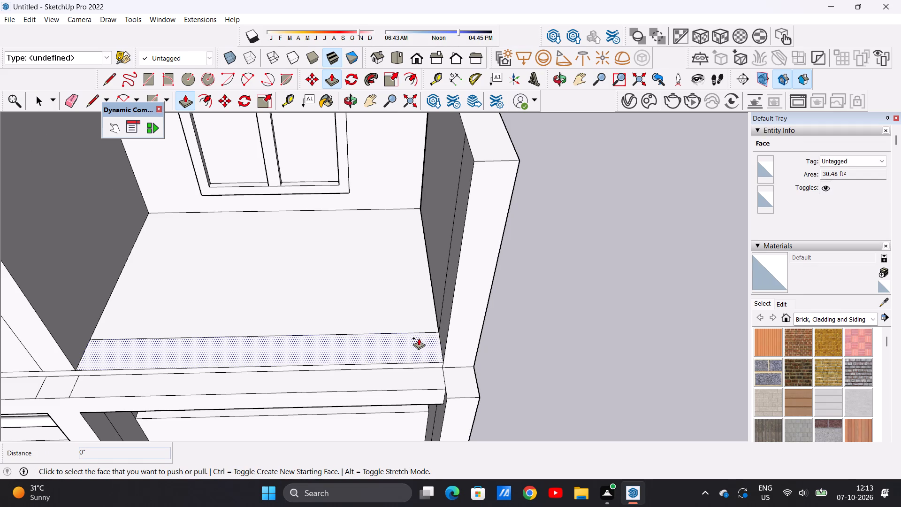
left_click(419, 338)
scroll(428, 278, "down", 4)
middle_click_drag(430, 287, 443, 241)
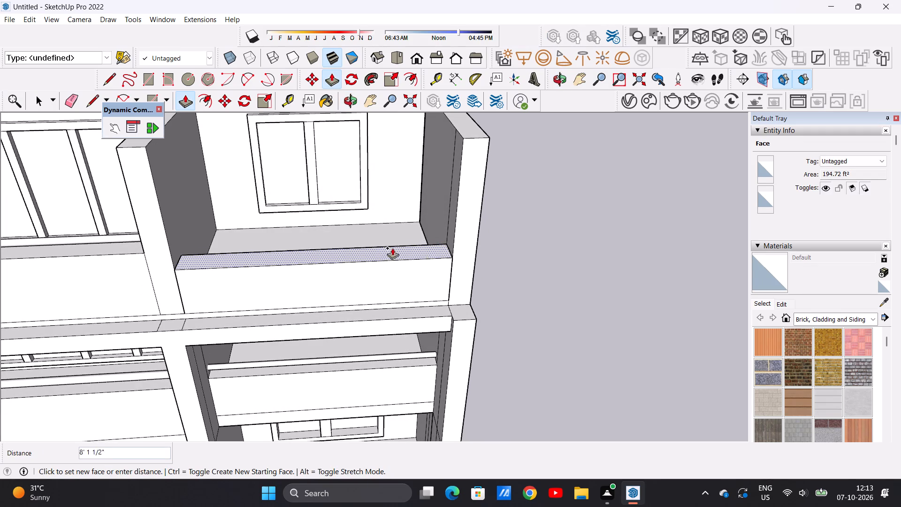
left_click(145, 256)
key("space")
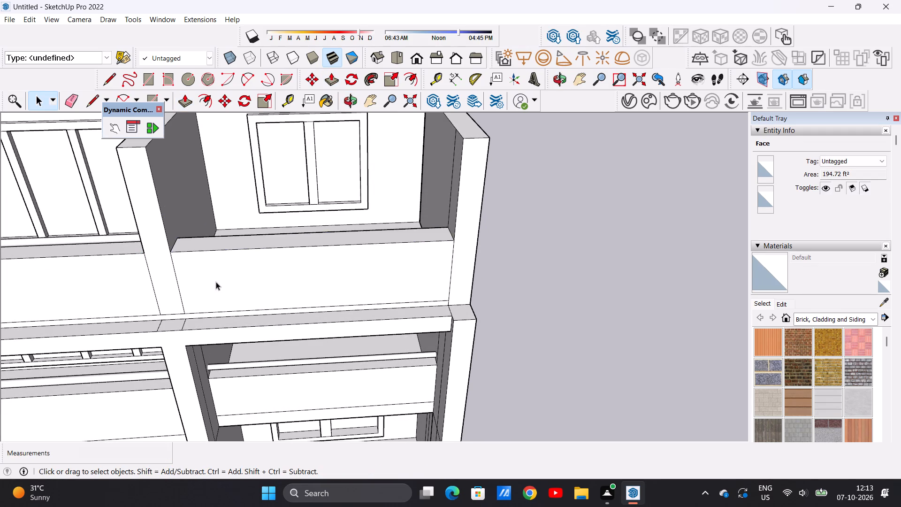
Examine the whole facade and the top-floor rooms from the front and from above, comparing windows and parapets across floors.
middle_click_drag(234, 302, 249, 206)
scroll(244, 211, "down", 19)
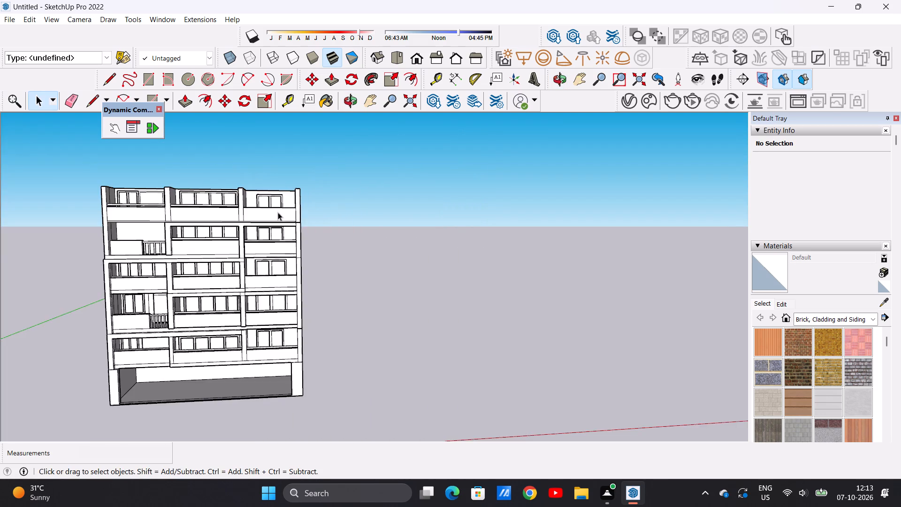
scroll(280, 206, "up", 10)
scroll(265, 204, "down", 2)
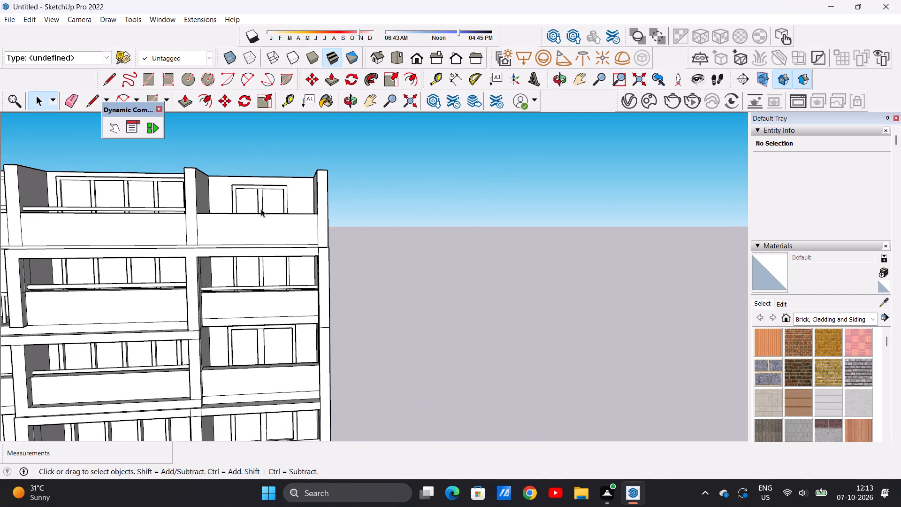
scroll(261, 209, "down", 5)
scroll(268, 308, "up", 8)
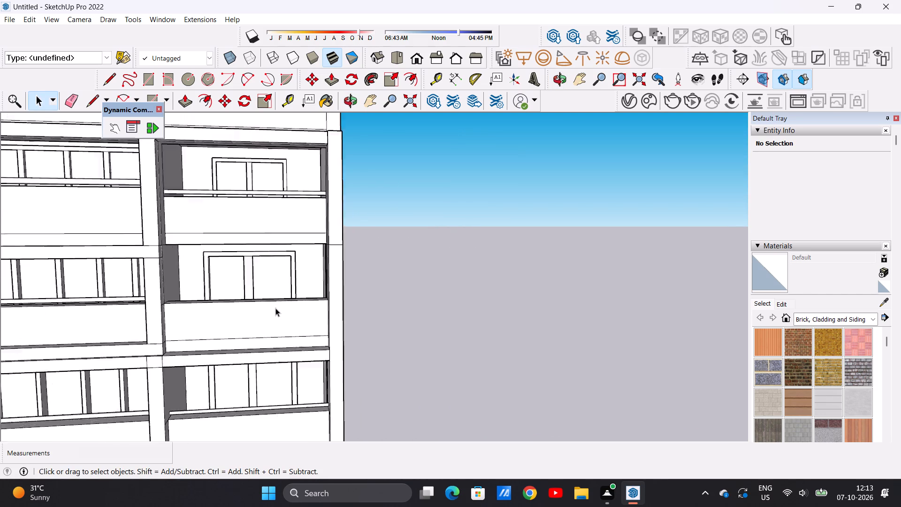
scroll(275, 308, "up", 2)
scroll(275, 308, "down", 8)
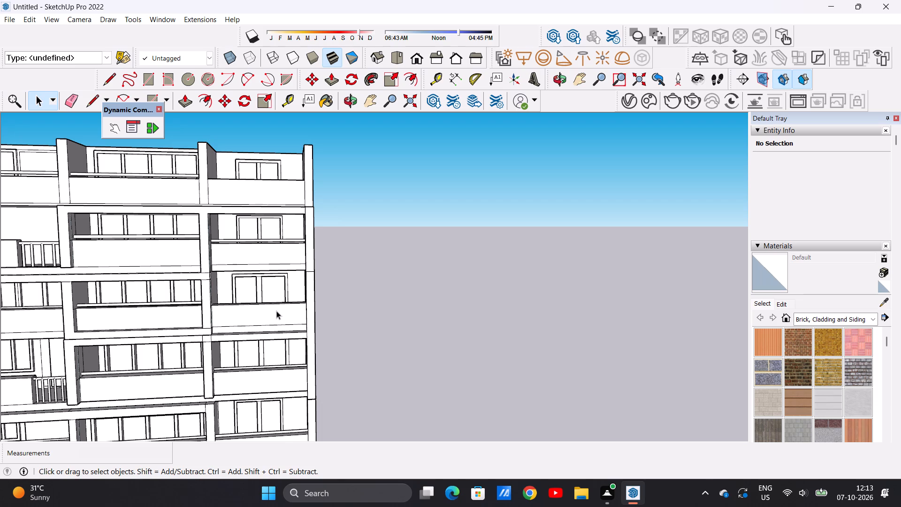
scroll(274, 313, "down", 9)
scroll(265, 271, "up", 7)
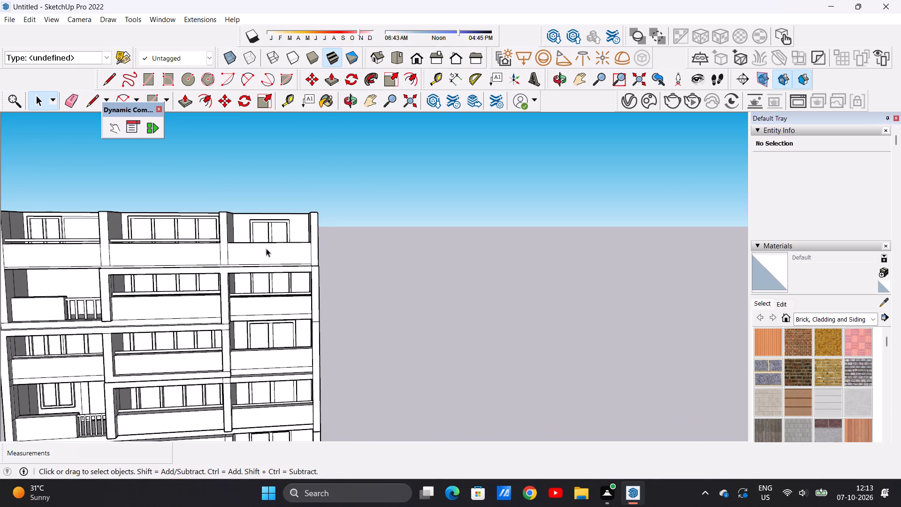
scroll(264, 246, "up", 9)
scroll(294, 224, "down", 10)
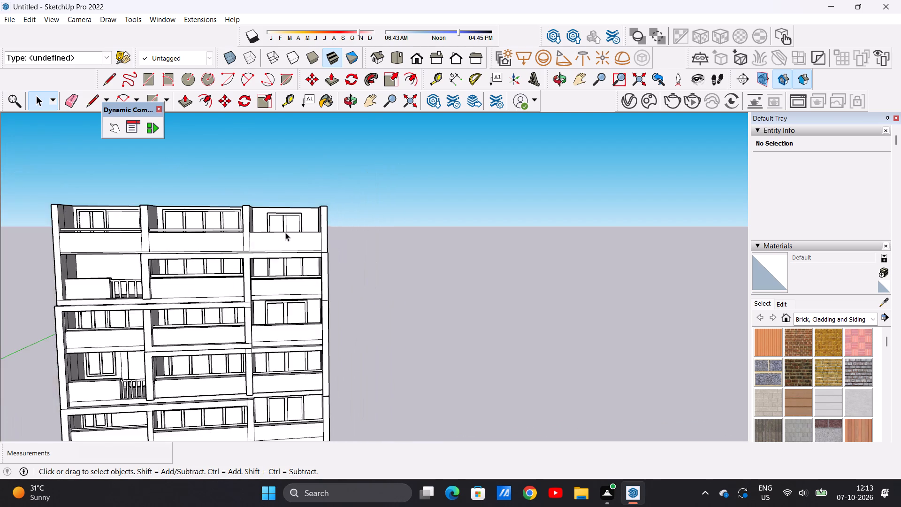
scroll(285, 232, "down", 3)
middle_click_drag(303, 275, 260, 291)
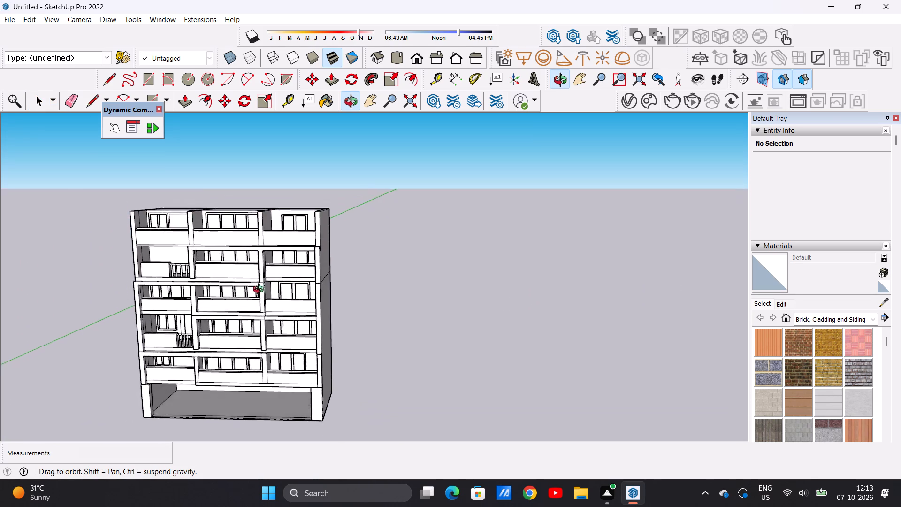
middle_click_drag(260, 291, 269, 316)
scroll(208, 228, "up", 7)
scroll(246, 210, "down", 3)
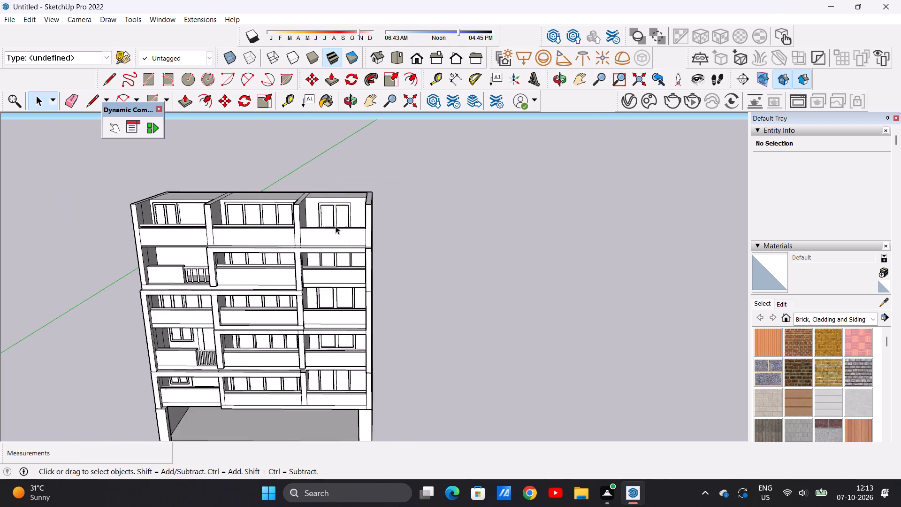
scroll(336, 226, "down", 6)
scroll(229, 217, "up", 7)
scroll(301, 219, "up", 7)
middle_click_drag(302, 206, 301, 207)
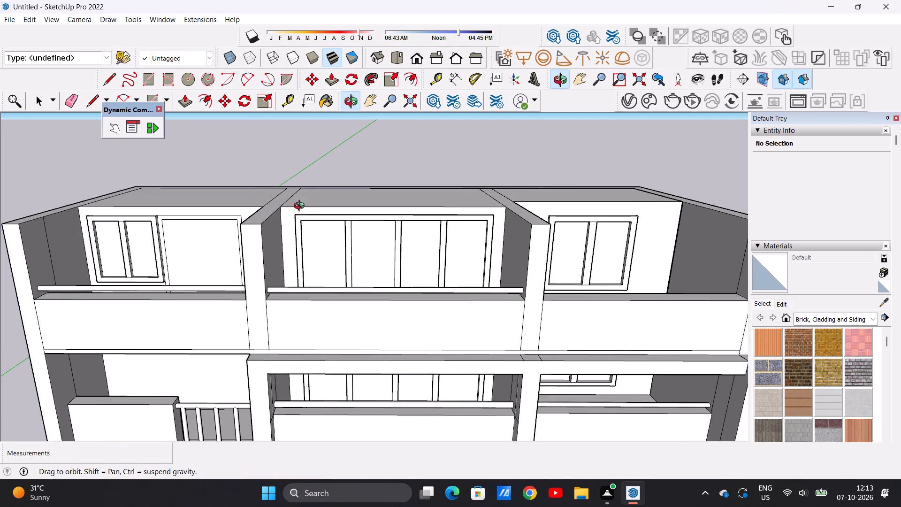
middle_click_drag(301, 207, 295, 291)
scroll(296, 230, "down", 9)
middle_click_drag(301, 225, 299, 300)
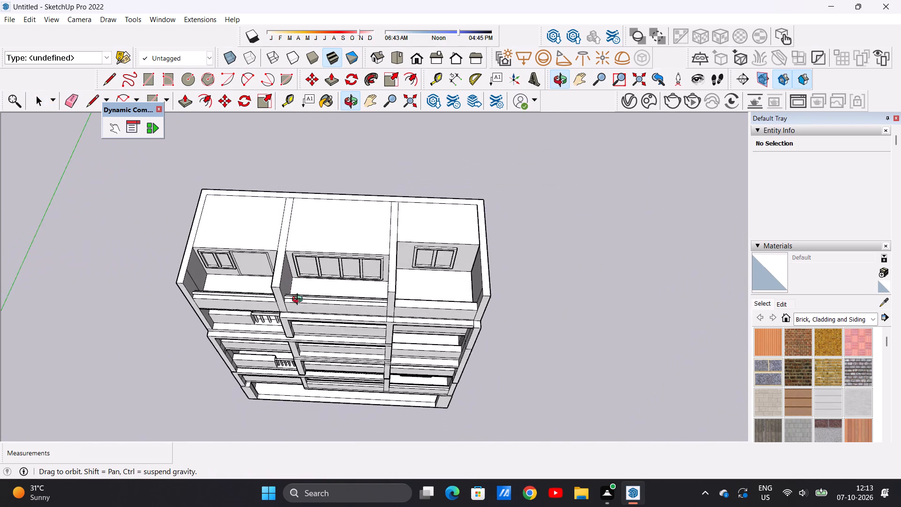
middle_click_drag(299, 300, 298, 307)
scroll(458, 265, "up", 4)
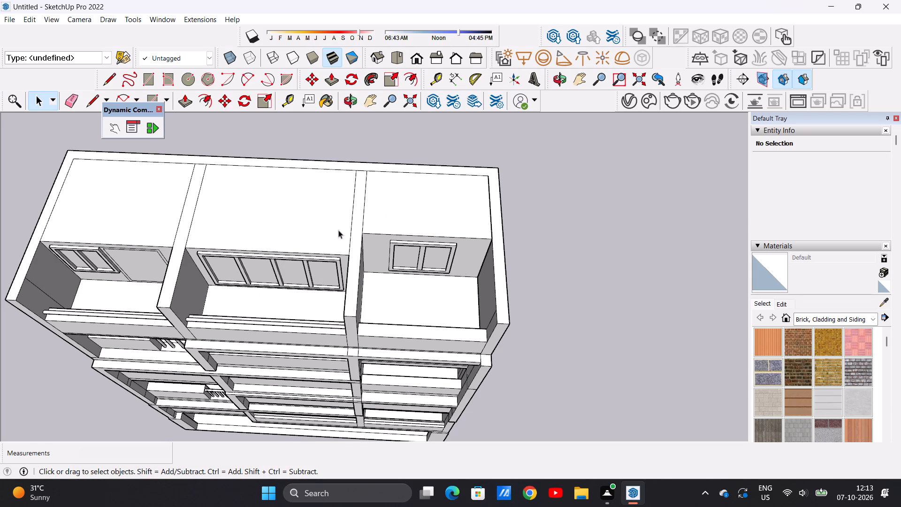
Extrude the roof face behind the first top-floor room upward 1' as a new slab.
scroll(361, 234, "down", 3)
middle_click_drag(153, 224, 283, 200)
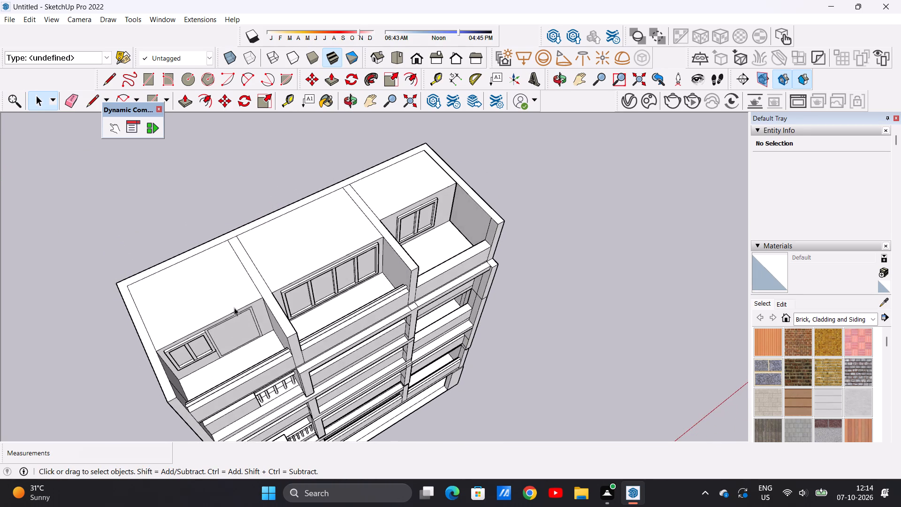
scroll(228, 319, "up", 3)
scroll(228, 319, "down", 1)
scroll(224, 294, "up", 3)
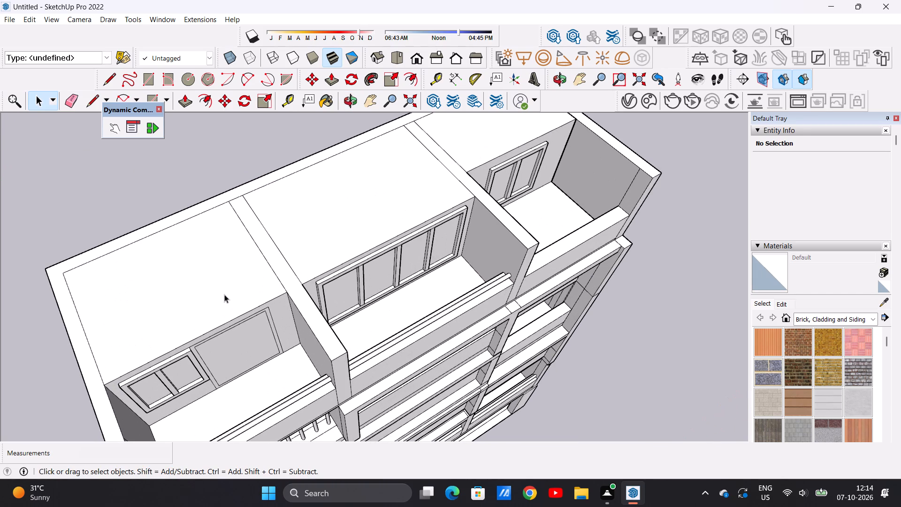
scroll(224, 294, "up", 5)
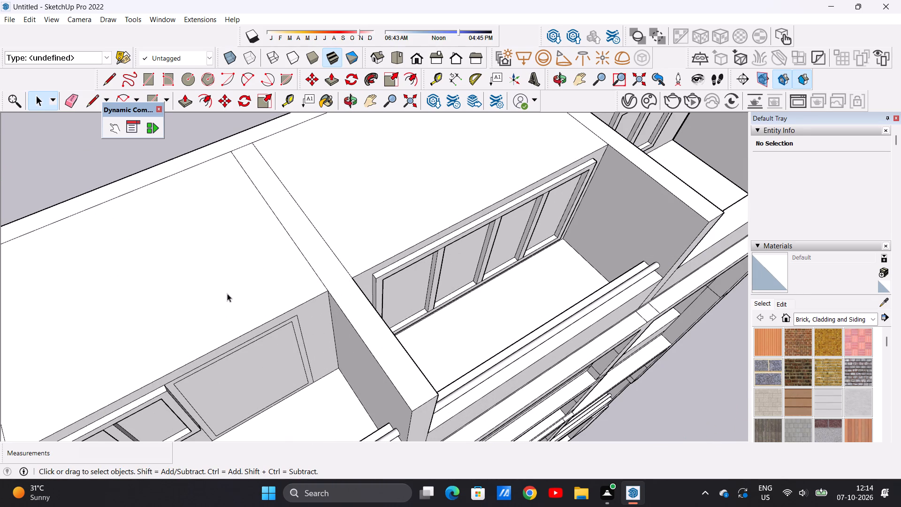
key("p")
scroll(200, 228, "down", 5)
middle_click_drag(221, 253, 214, 234)
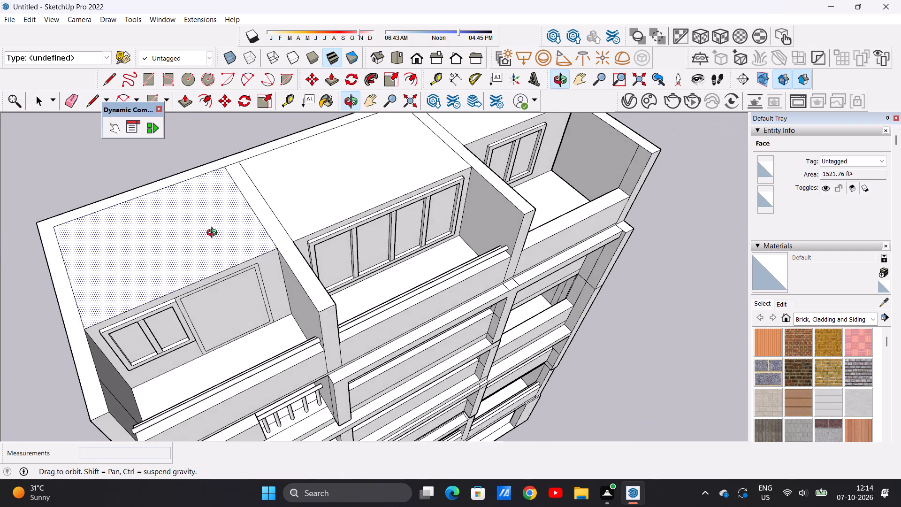
middle_click_drag(214, 234, 214, 233)
scroll(213, 228, "up", 3)
left_click(213, 228)
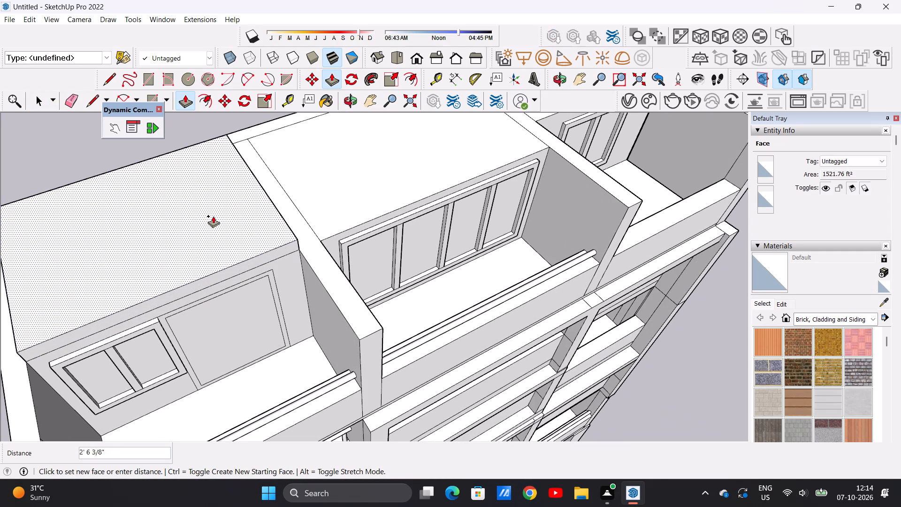
type("1'")
key("Return")
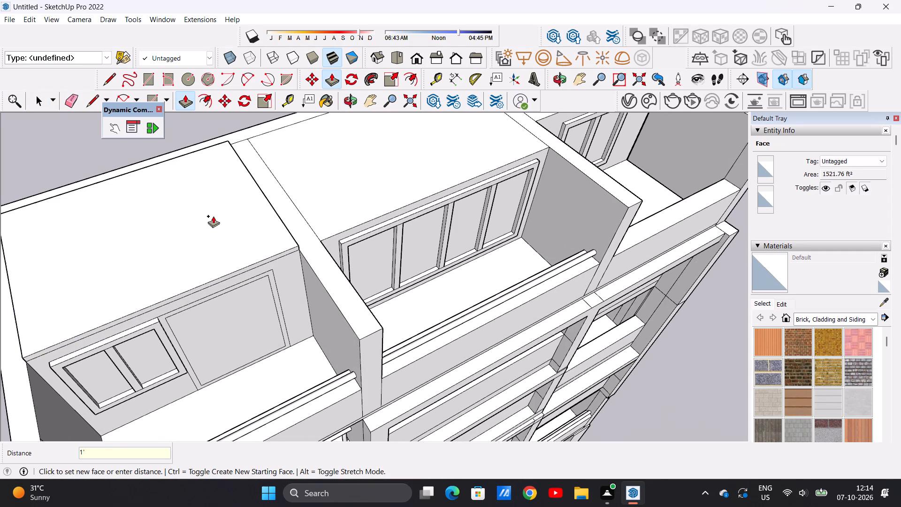
Erase the short stray edge dividing the side face of the first room's roof slab.
scroll(214, 210, "down", 6)
middle_click_drag(271, 206, 91, 179)
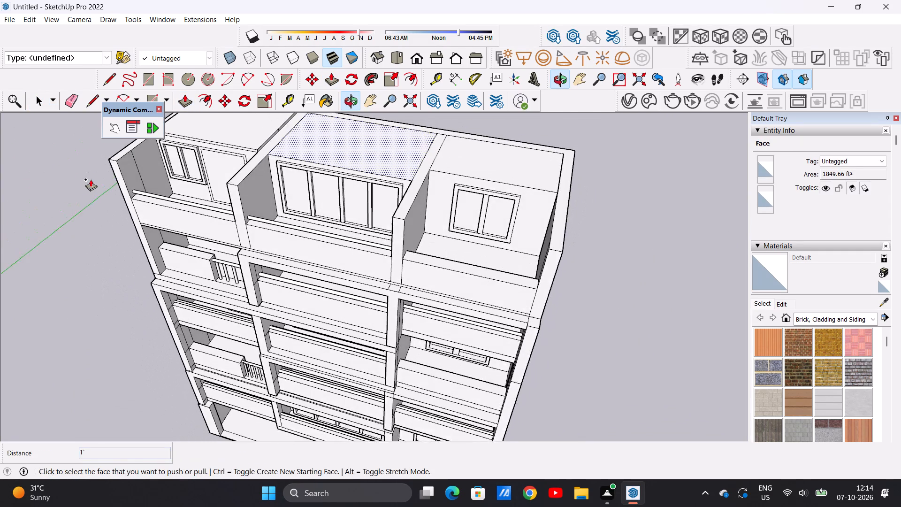
scroll(105, 217, "down", 4)
scroll(224, 143, "up", 7)
scroll(239, 203, "up", 6)
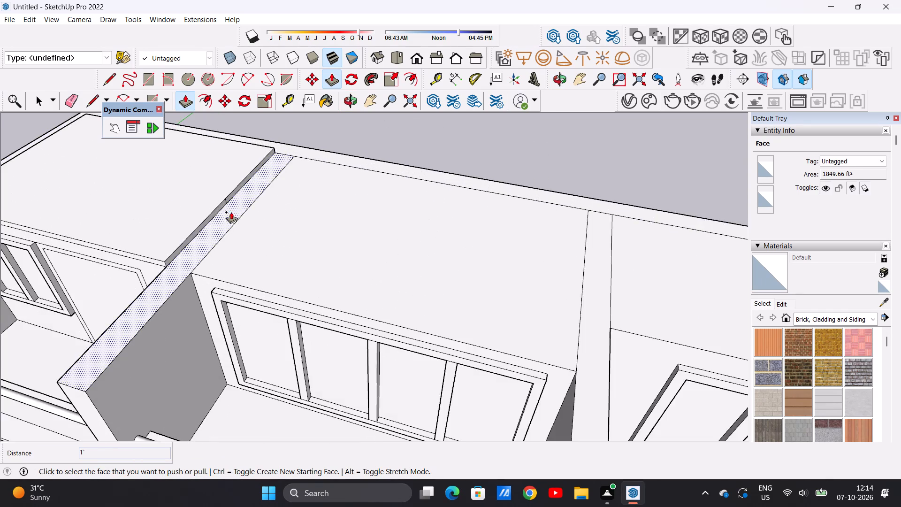
scroll(206, 228, "up", 10)
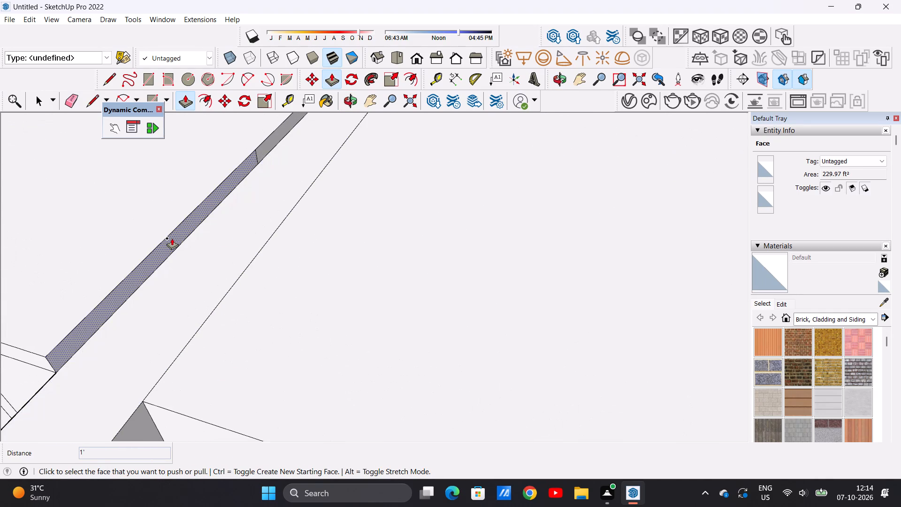
scroll(175, 237, "down", 13)
scroll(230, 203, "up", 6)
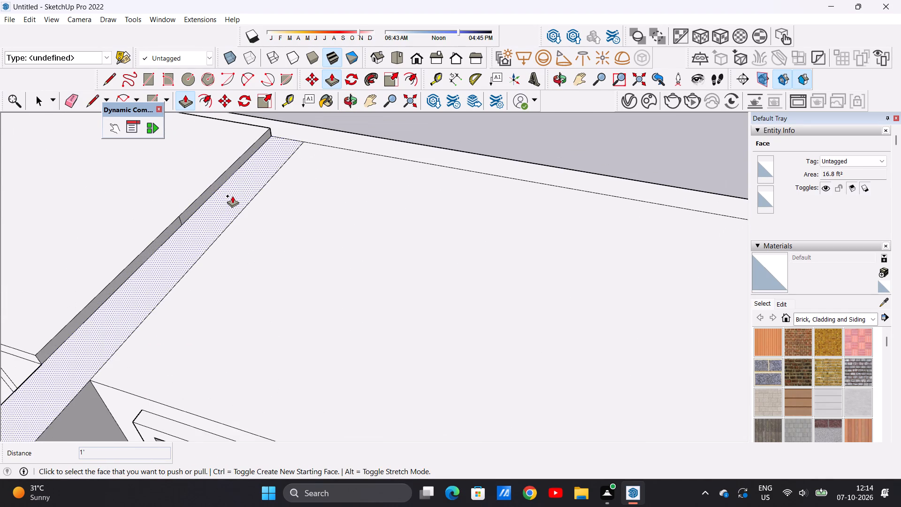
key("space")
type("E")
scroll(185, 210, "up", 13)
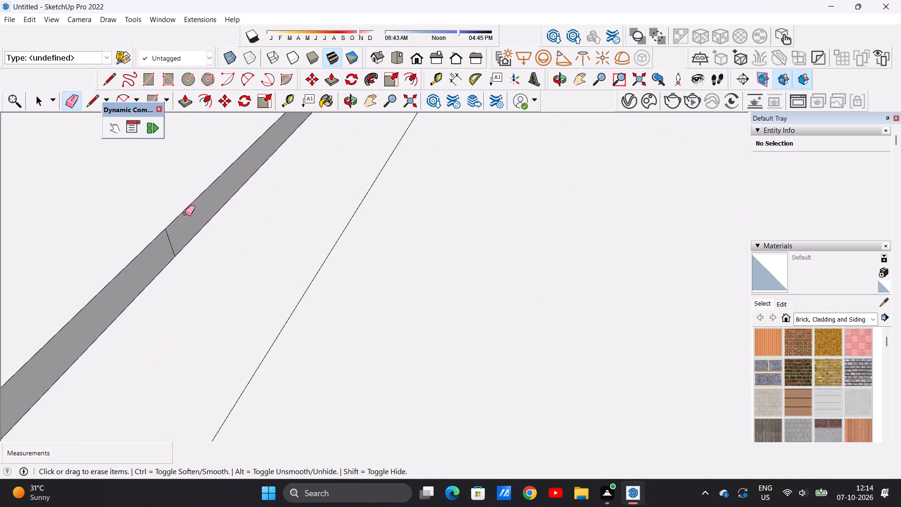
left_click_drag(167, 247, 175, 240)
scroll(160, 265, "down", 19)
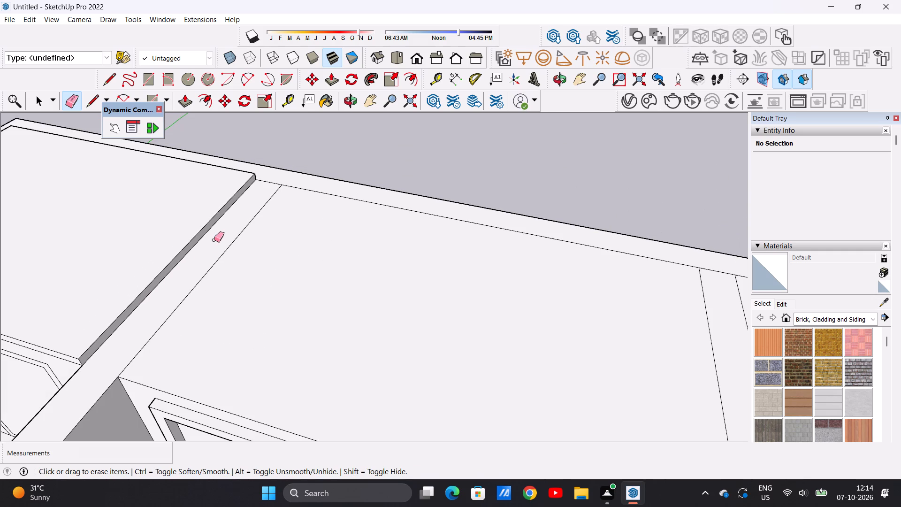
Extend the first roof slab's side face about 104' across the middle and third rooms to the inner edge of the far end wall.
key("p")
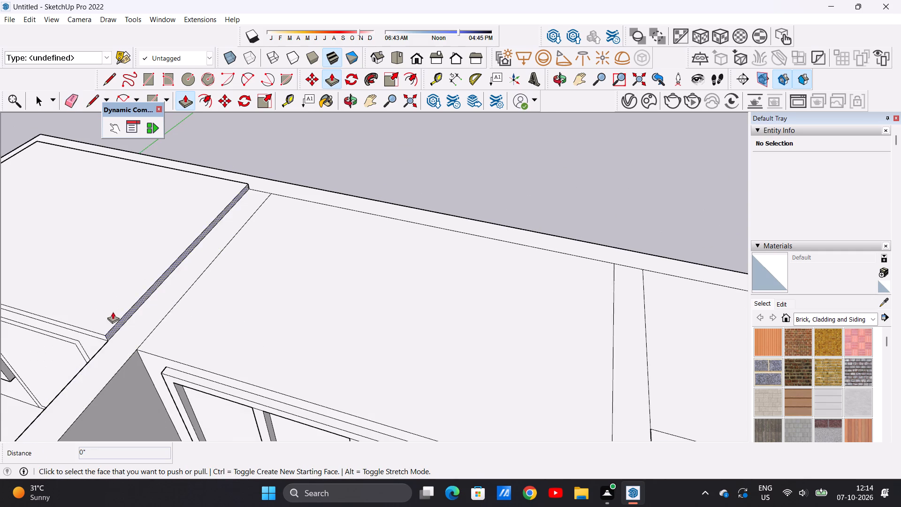
scroll(112, 313, "up", 5)
scroll(135, 319, "down", 1)
scroll(135, 319, "up", 9)
left_click(117, 325)
scroll(265, 316, "down", 3)
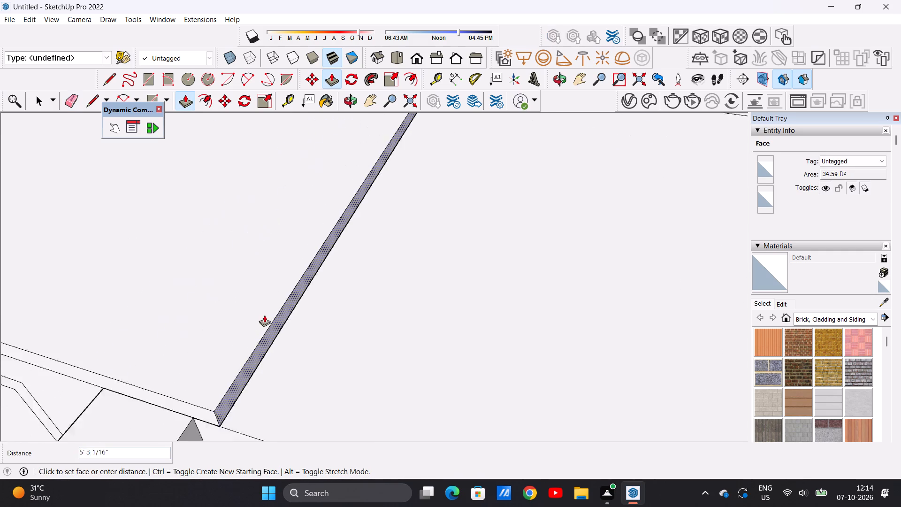
scroll(264, 315, "down", 7)
scroll(239, 285, "up", 1)
scroll(239, 285, "down", 11)
scroll(371, 295, "down", 12)
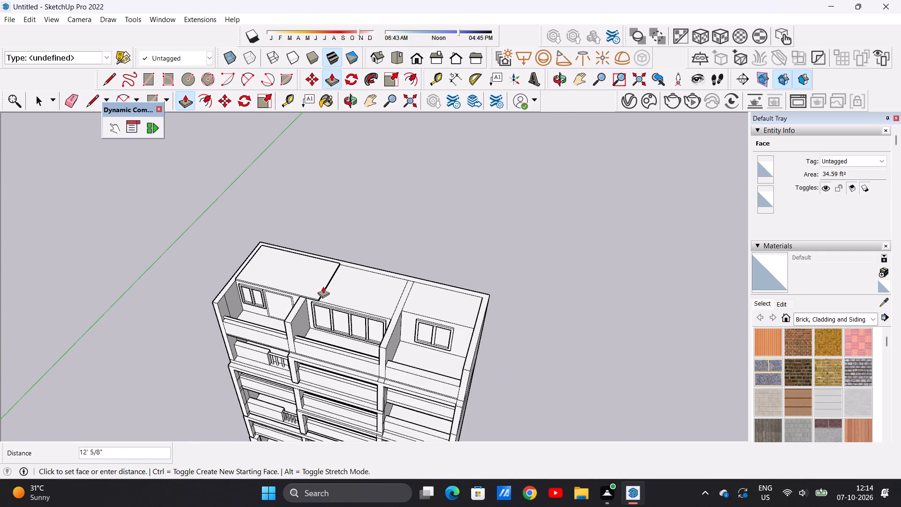
scroll(461, 312, "up", 9)
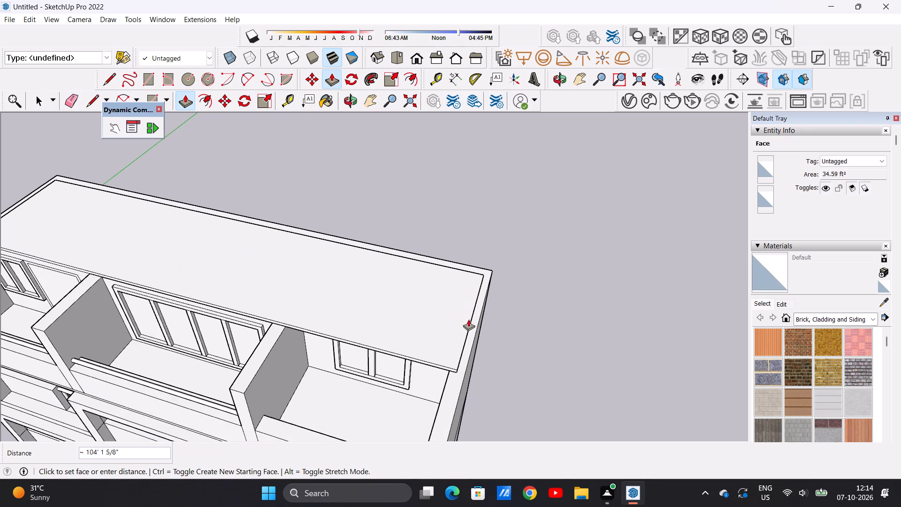
scroll(476, 278, "up", 1)
middle_click_drag(476, 278, 381, 303)
scroll(449, 310, "up", 11)
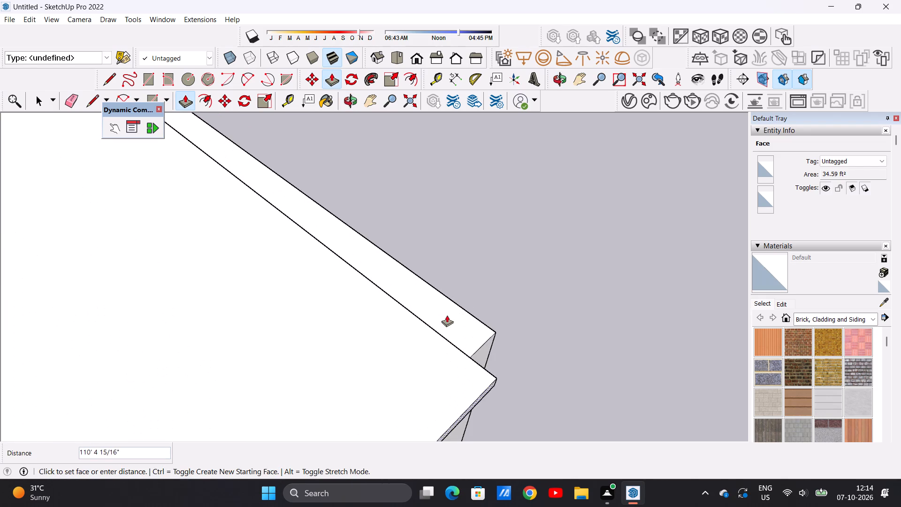
middle_click_drag(408, 306, 328, 265)
scroll(380, 292, "up", 4)
scroll(305, 221, "down", 9)
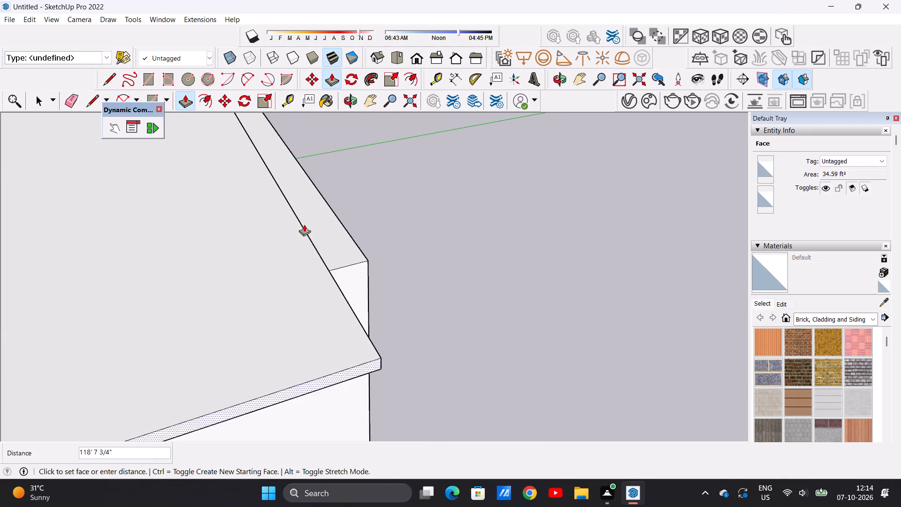
scroll(304, 224, "down", 17)
middle_click_drag(293, 175, 165, 172)
scroll(246, 180, "up", 7)
scroll(264, 182, "down", 1)
scroll(264, 182, "up", 13)
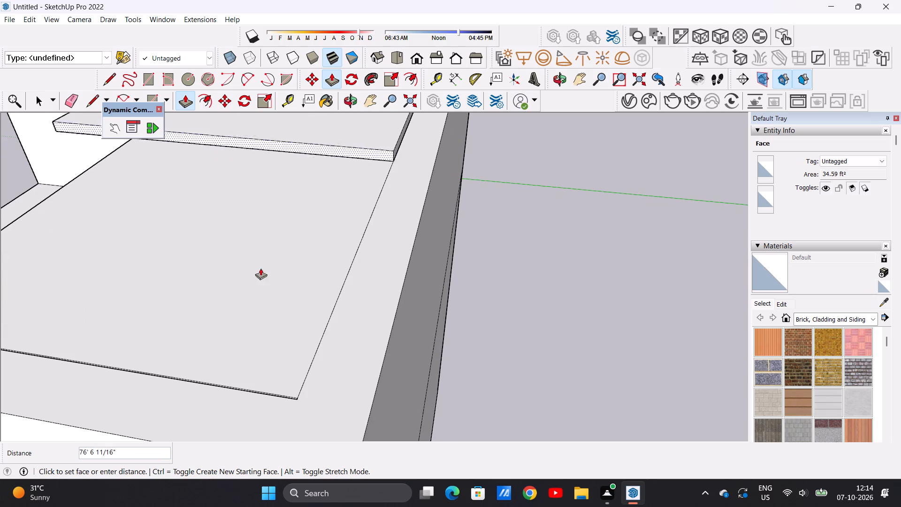
left_click(297, 396)
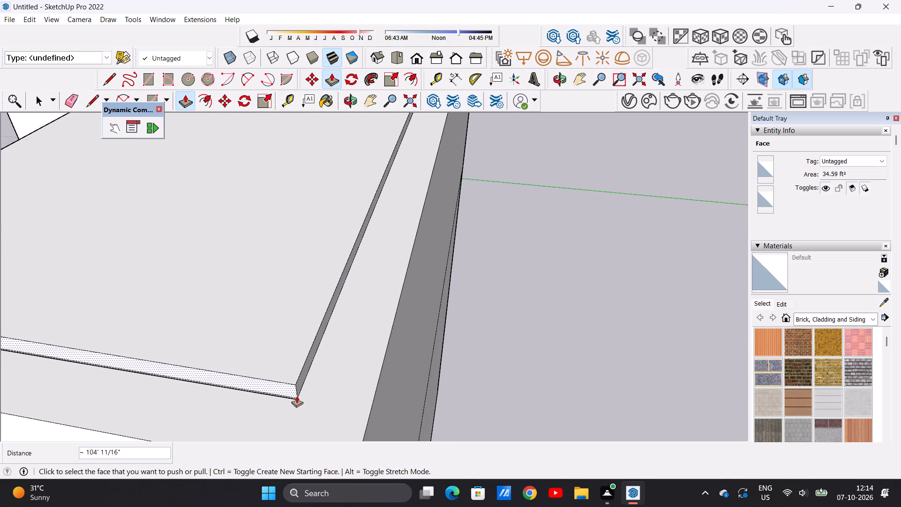
key("space")
Examine the extended roof slab's far edge against the end wall and the overall roof from the front.
scroll(291, 279, "up", 3)
scroll(324, 280, "down", 11)
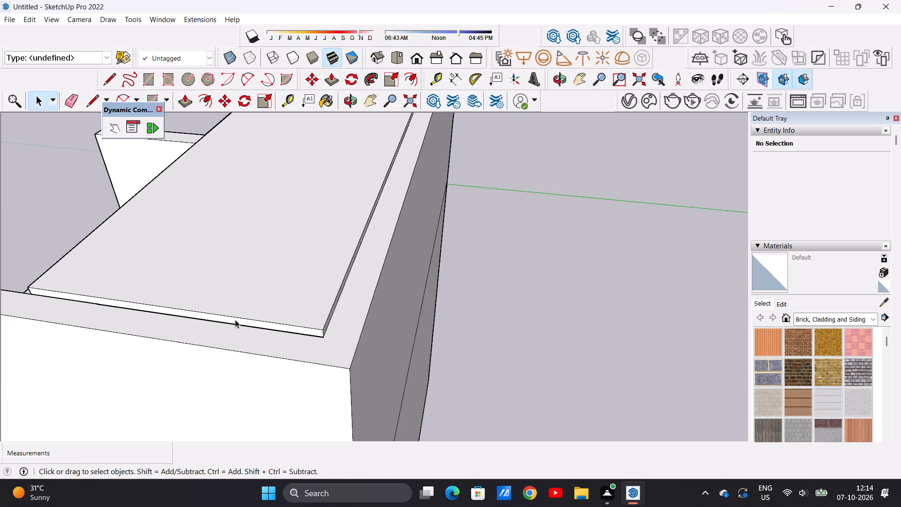
scroll(235, 323, "up", 5)
scroll(264, 335, "up", 20)
scroll(264, 335, "up", 15)
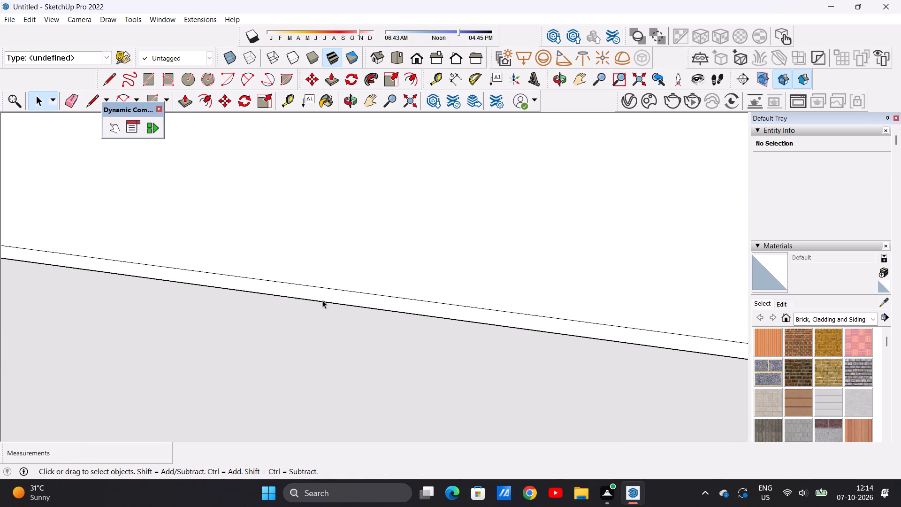
scroll(322, 300, "up", 18)
scroll(316, 306, "down", 20)
scroll(316, 306, "down", 6)
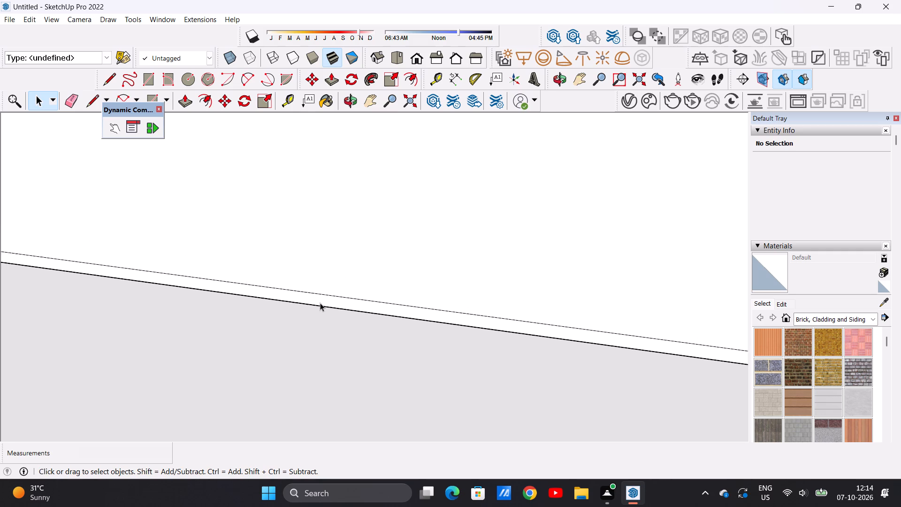
scroll(320, 303, "down", 20)
scroll(320, 303, "down", 20)
scroll(320, 303, "down", 15)
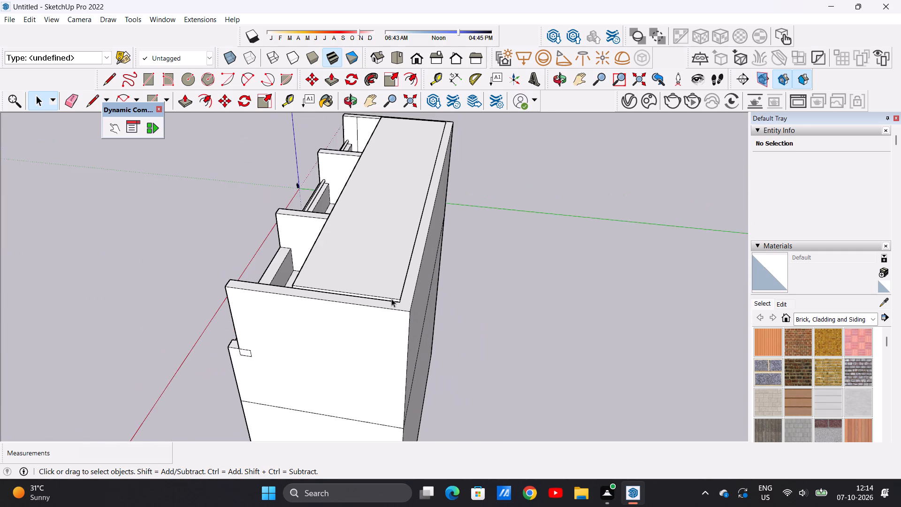
middle_click_drag(245, 281, 581, 299)
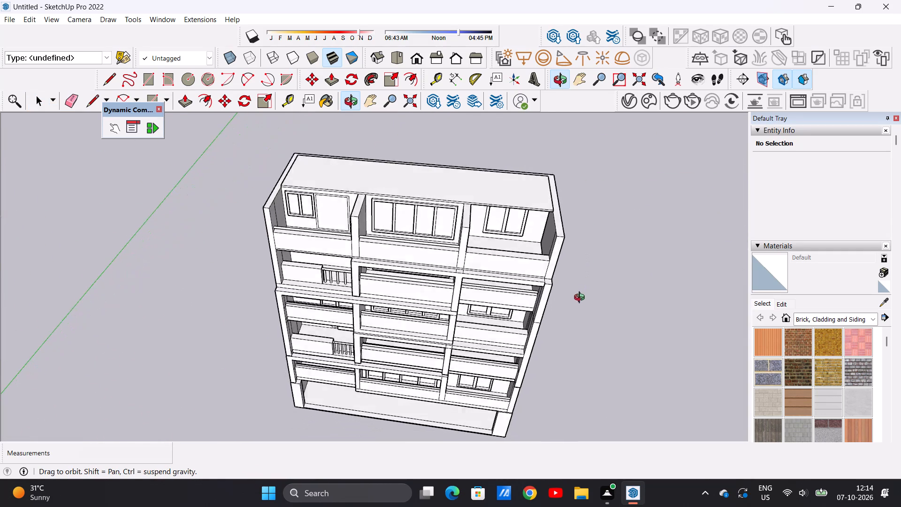
middle_click_drag(581, 299, 585, 306)
scroll(466, 148, "up", 5)
scroll(349, 195, "down", 2)
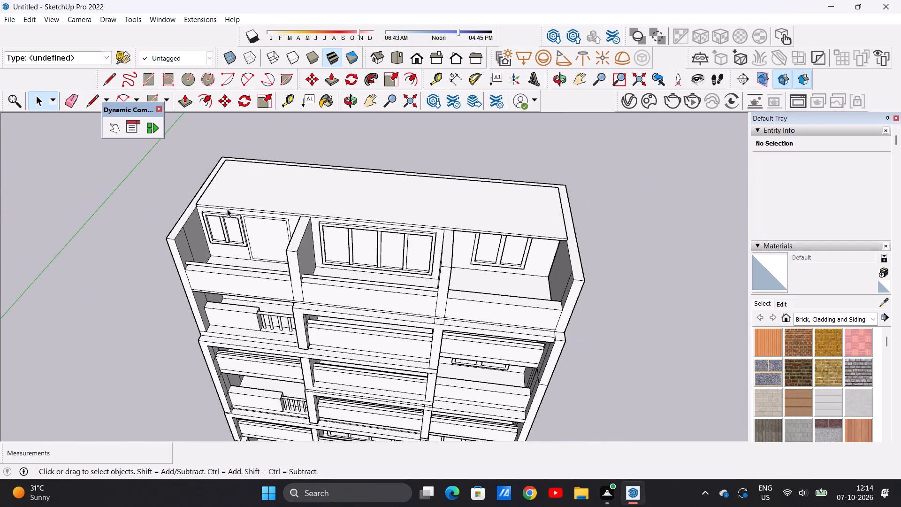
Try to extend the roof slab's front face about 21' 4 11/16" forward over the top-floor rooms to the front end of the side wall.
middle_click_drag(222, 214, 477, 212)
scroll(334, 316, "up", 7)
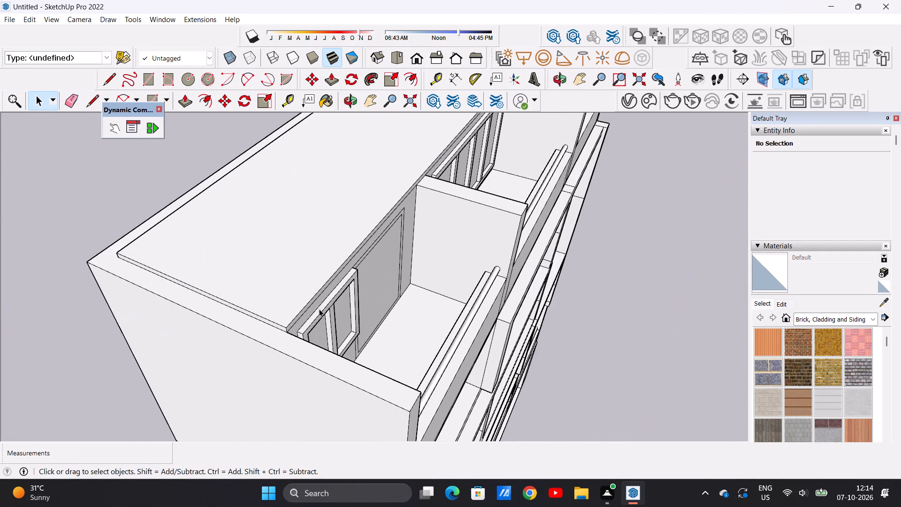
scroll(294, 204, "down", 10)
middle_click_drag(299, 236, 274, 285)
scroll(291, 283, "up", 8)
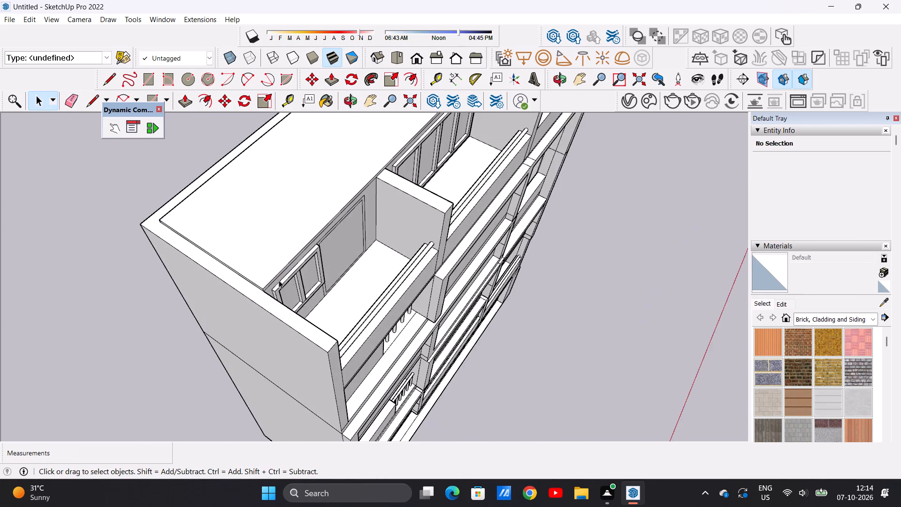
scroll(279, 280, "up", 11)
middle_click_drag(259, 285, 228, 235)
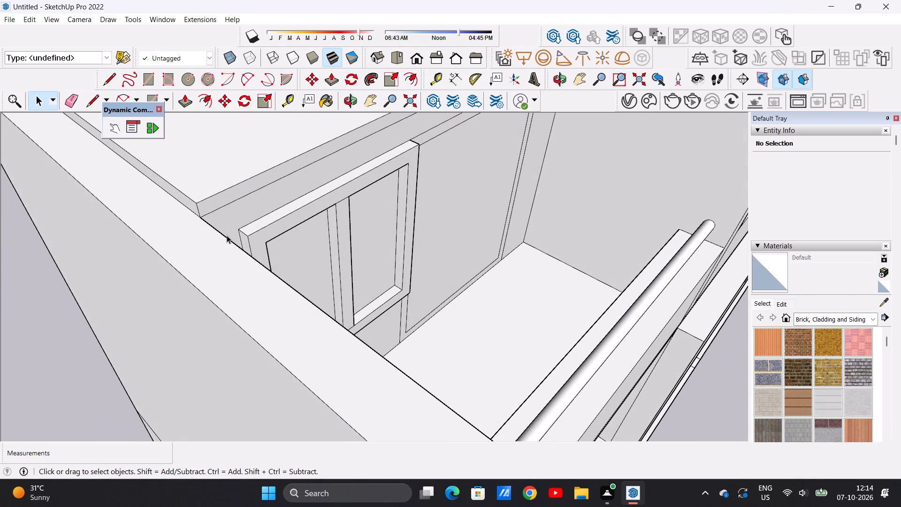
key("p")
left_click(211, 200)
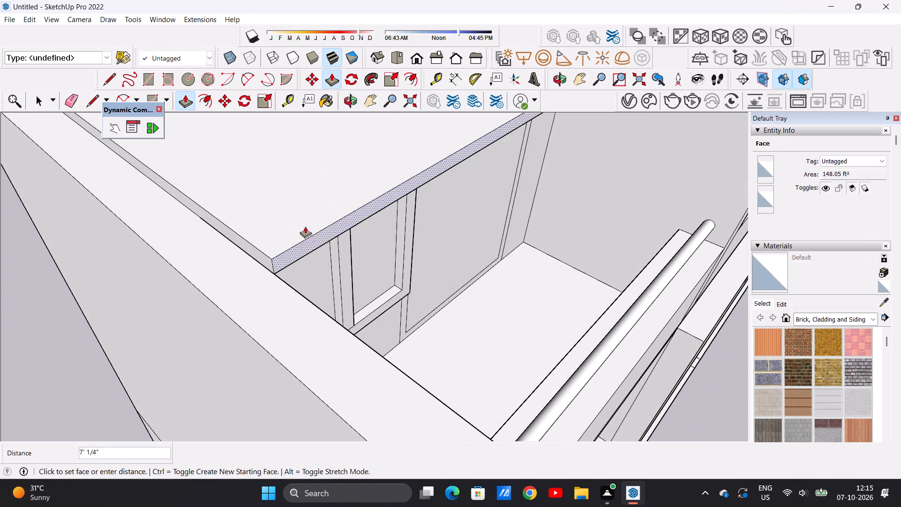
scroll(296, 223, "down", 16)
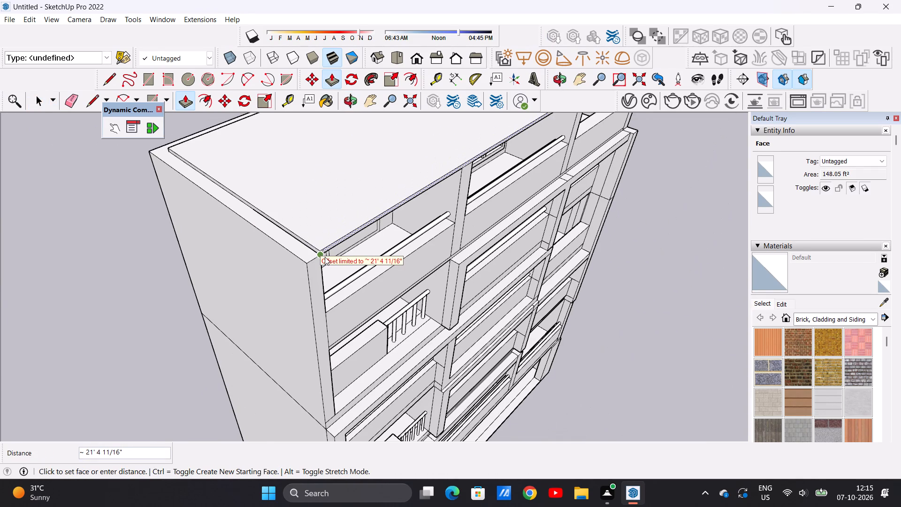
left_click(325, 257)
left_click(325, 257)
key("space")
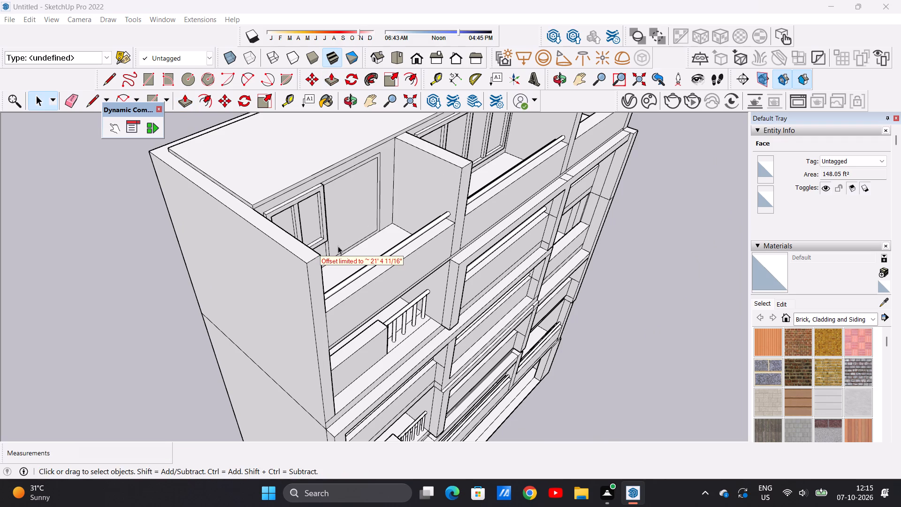
Examine the front facade, comparing the open top floor with the covered floors below.
middle_click(343, 242)
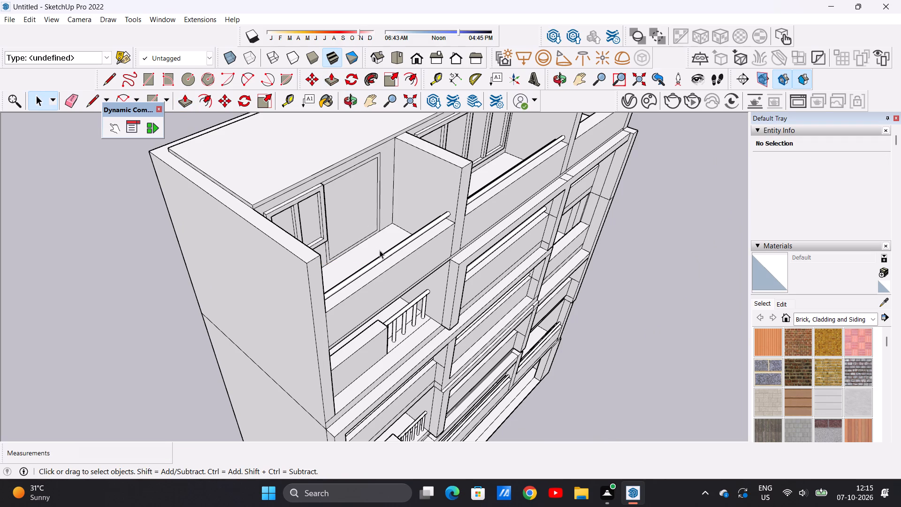
scroll(321, 246, "down", 11)
middle_click_drag(367, 249, 213, 155)
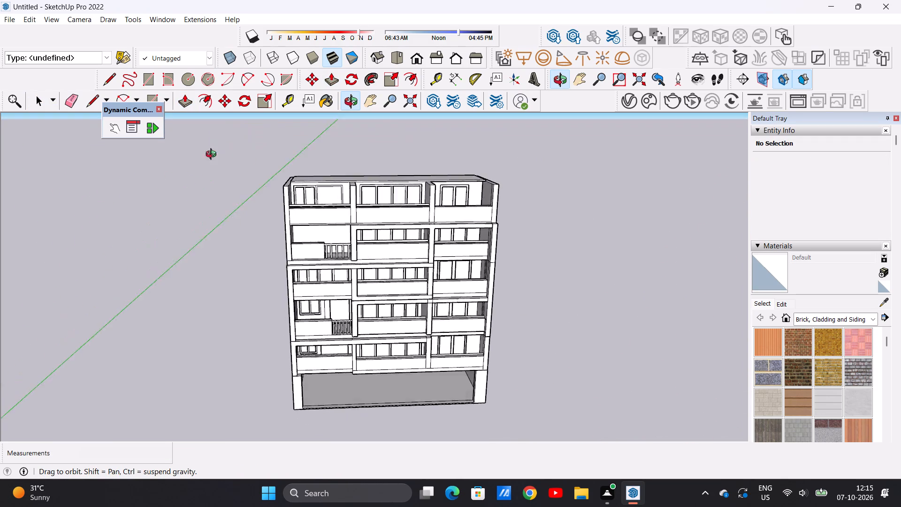
middle_click_drag(213, 155, 155, 149)
scroll(302, 200, "up", 5)
scroll(303, 201, "down", 3)
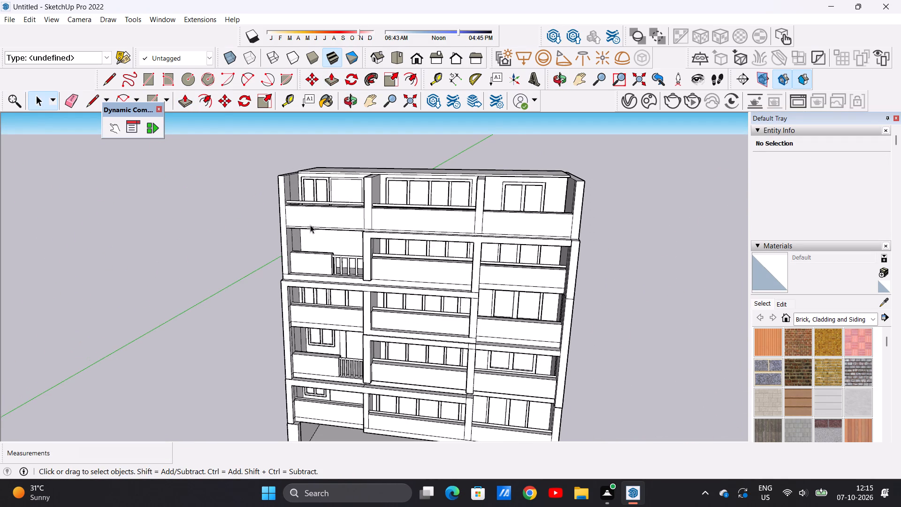
middle_click_drag(319, 239, 344, 218)
scroll(348, 238, "up", 1)
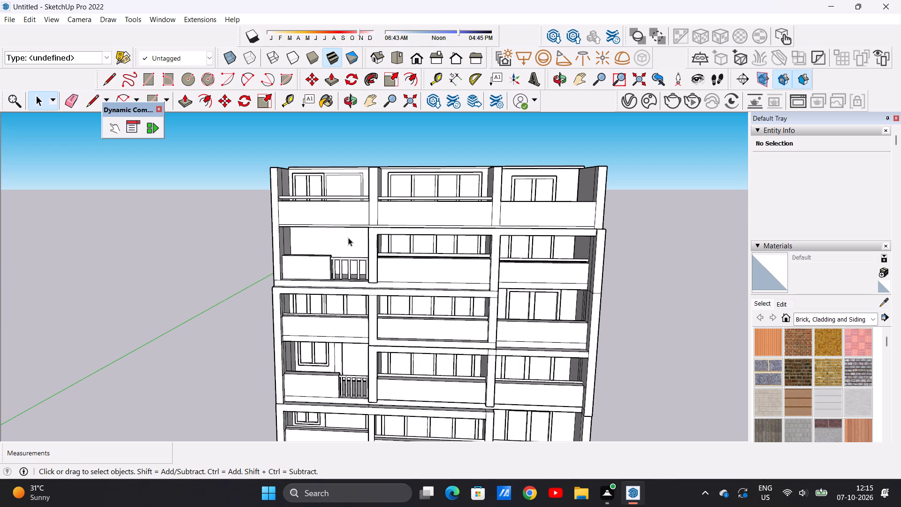
scroll(313, 204, "up", 1)
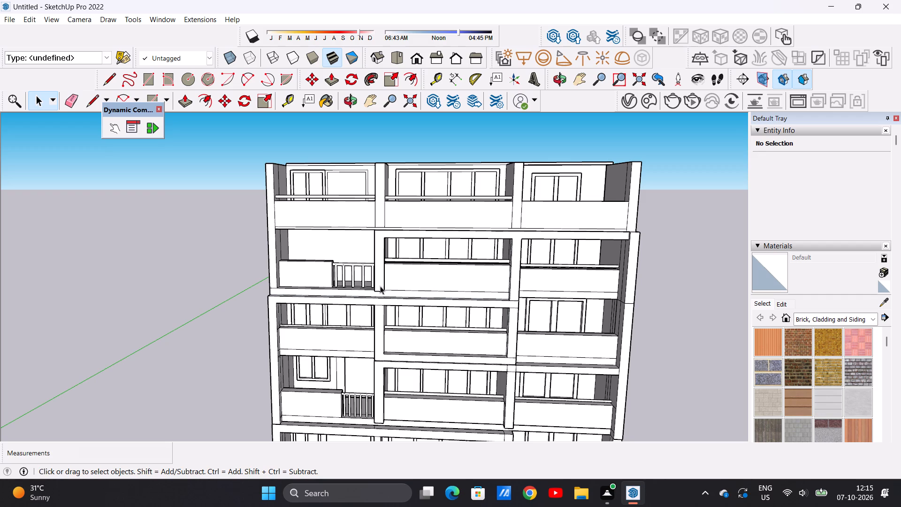
Draw a rectangle about 3' 6" by 2' 6 9/16" at the top front corner of the first room's inner side-wall face.
middle_click_drag(337, 175, 305, 180)
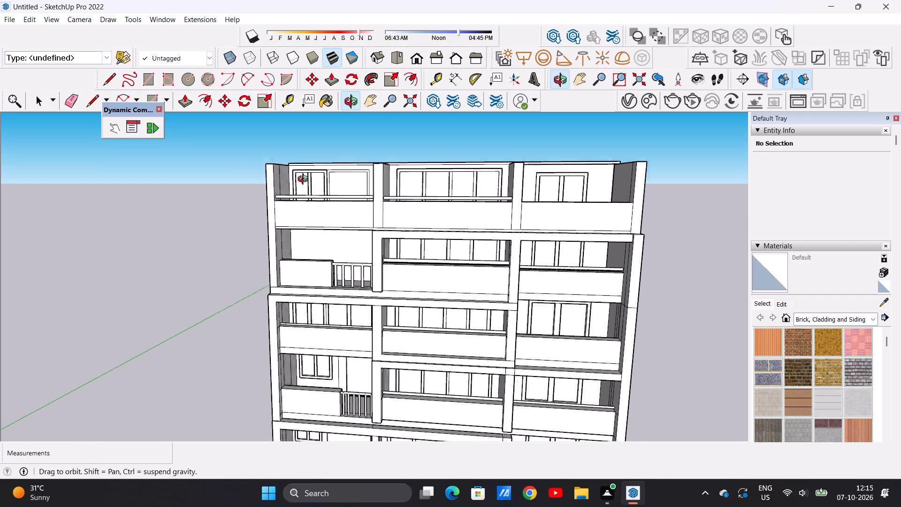
middle_click_drag(305, 180, 273, 194)
scroll(283, 145, "up", 12)
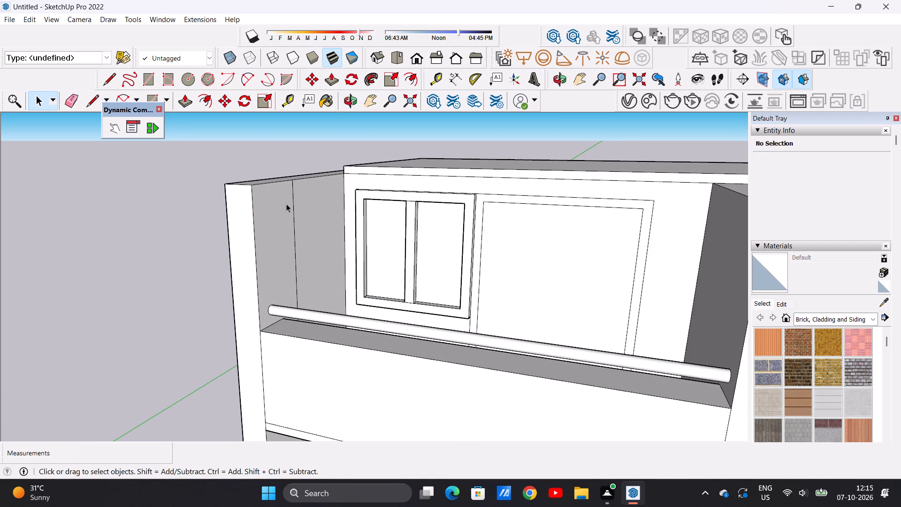
key("r")
scroll(270, 188, "down", 5)
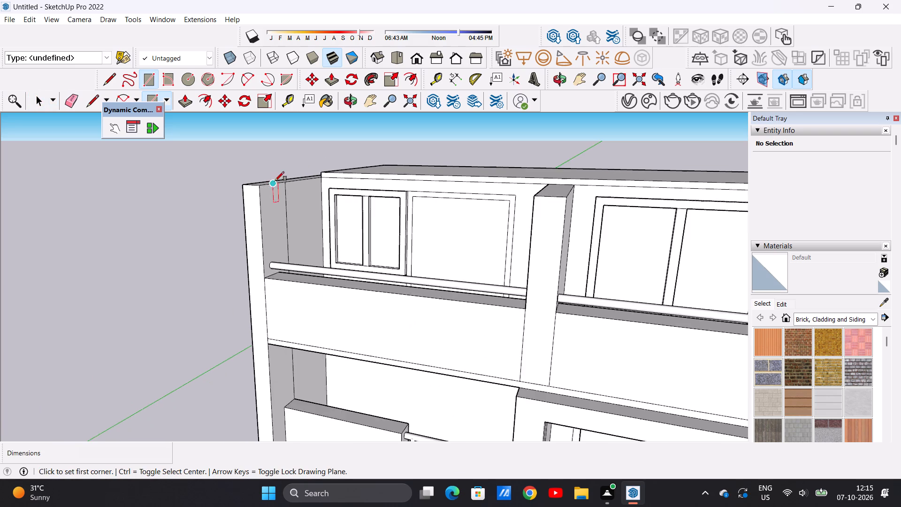
middle_click_drag(282, 196, 122, 264)
scroll(305, 204, "up", 3)
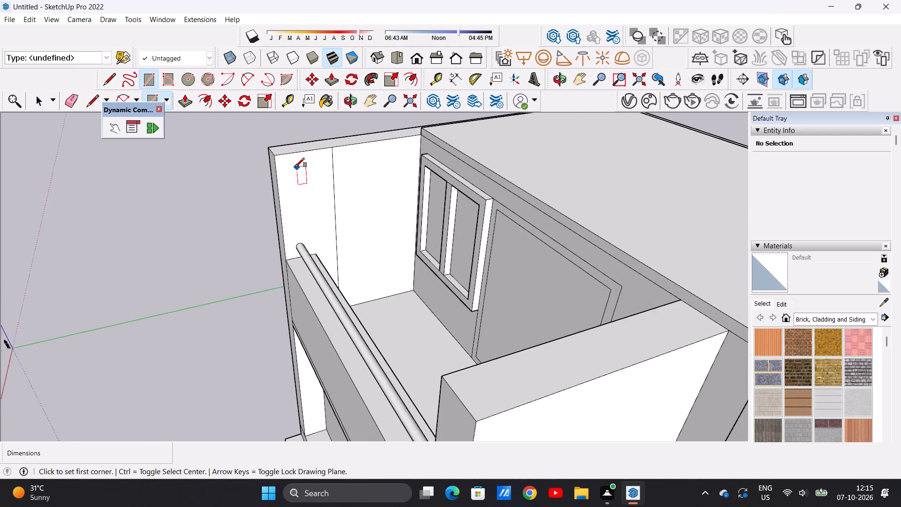
scroll(294, 167, "up", 8)
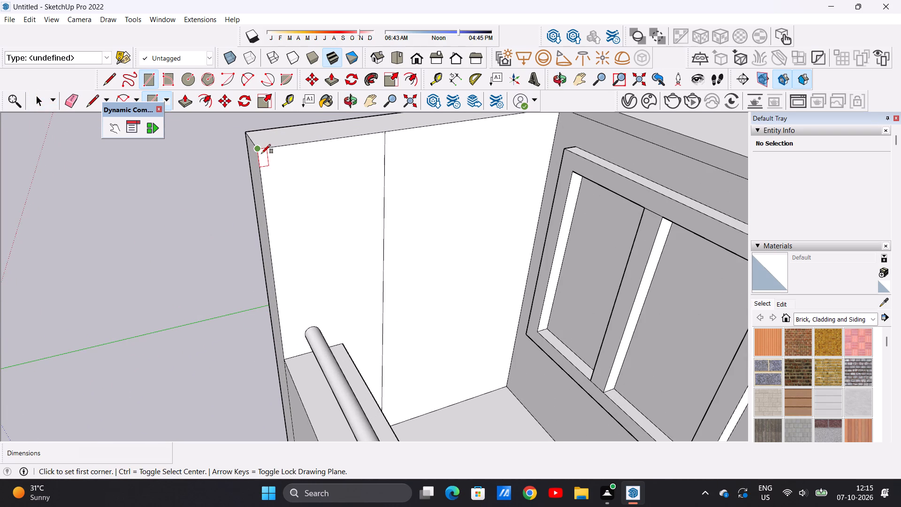
left_click(262, 153)
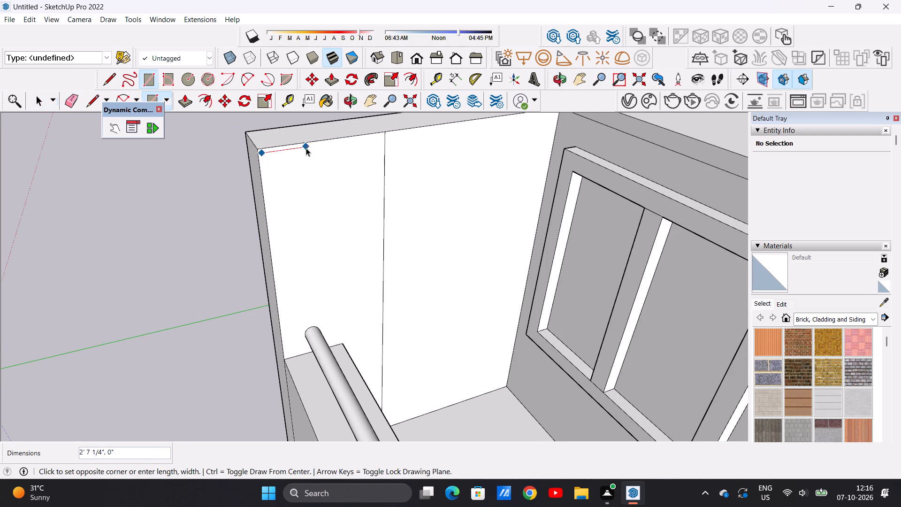
key("space")
type("R")
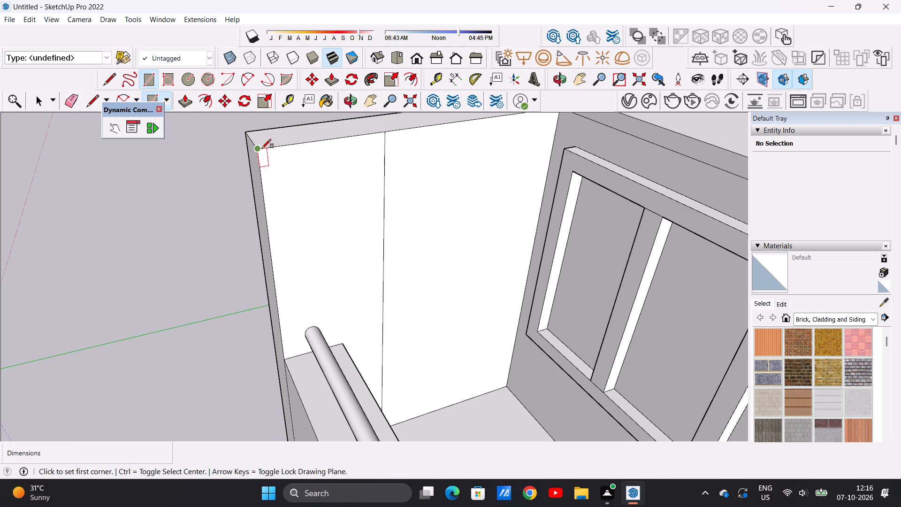
left_click(262, 148)
left_click(306, 143)
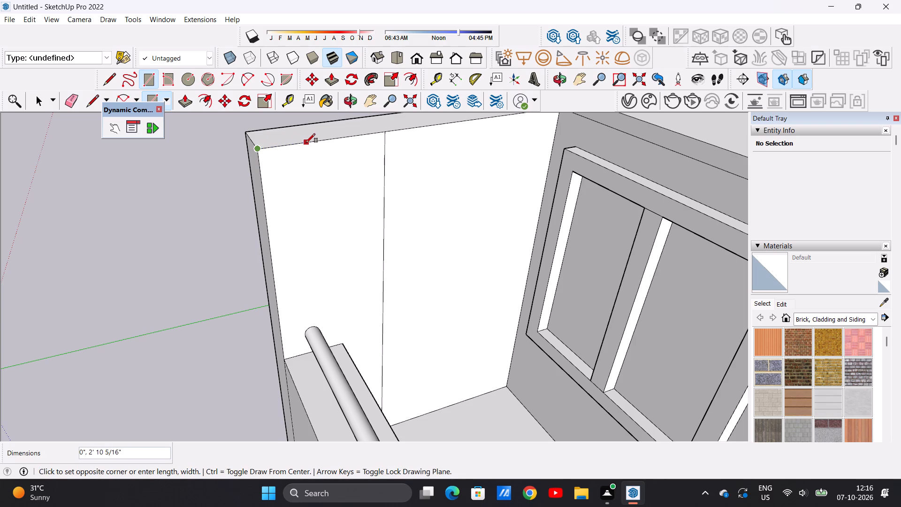
left_click(319, 182)
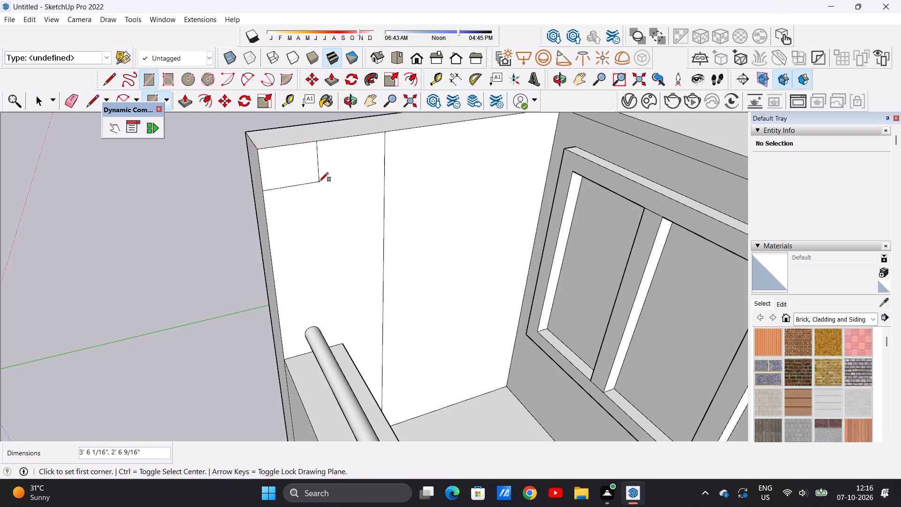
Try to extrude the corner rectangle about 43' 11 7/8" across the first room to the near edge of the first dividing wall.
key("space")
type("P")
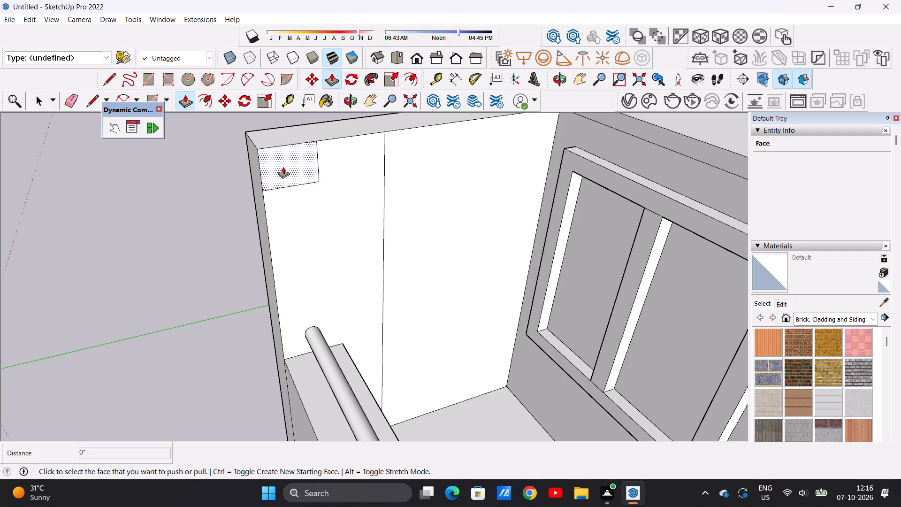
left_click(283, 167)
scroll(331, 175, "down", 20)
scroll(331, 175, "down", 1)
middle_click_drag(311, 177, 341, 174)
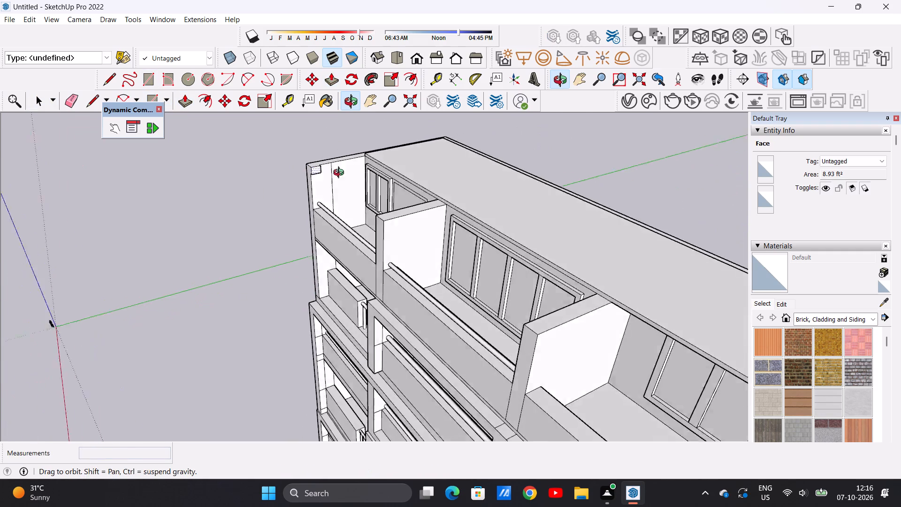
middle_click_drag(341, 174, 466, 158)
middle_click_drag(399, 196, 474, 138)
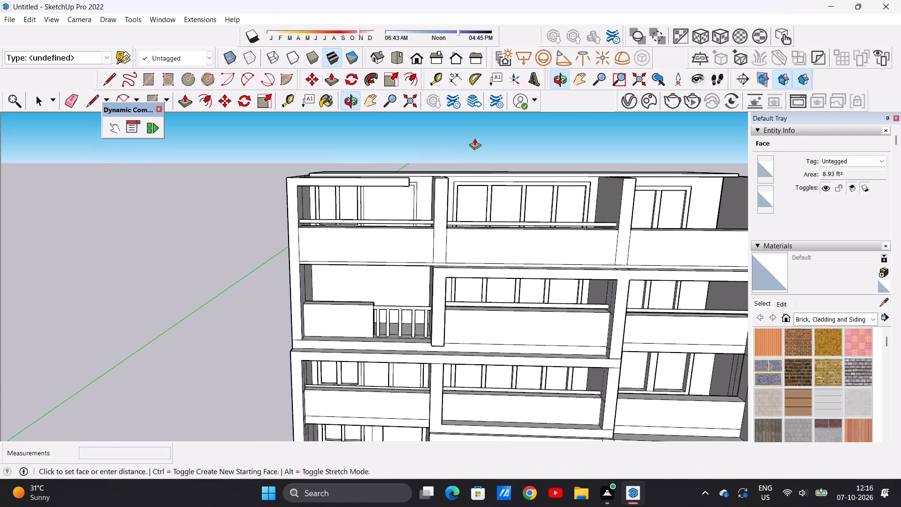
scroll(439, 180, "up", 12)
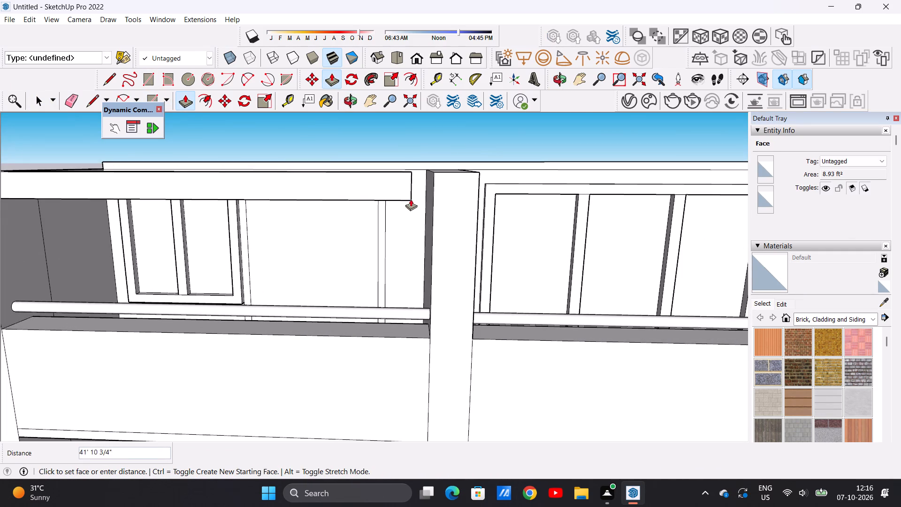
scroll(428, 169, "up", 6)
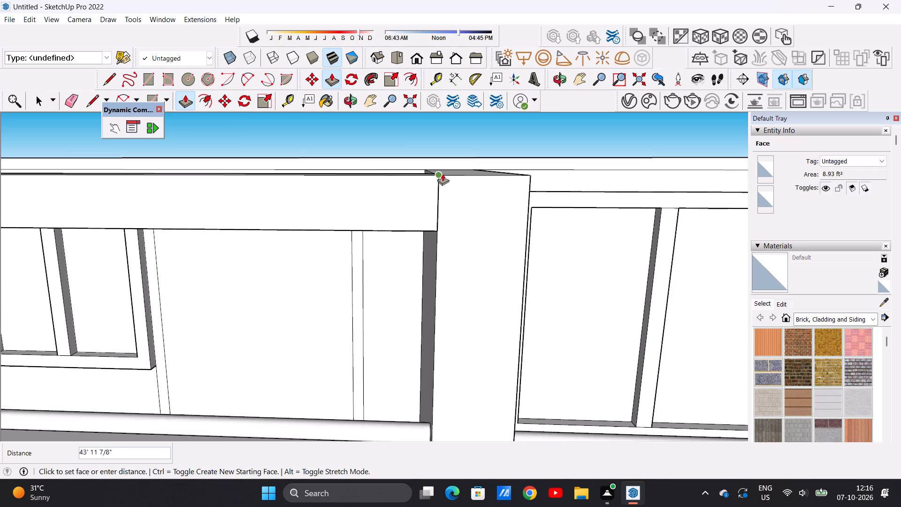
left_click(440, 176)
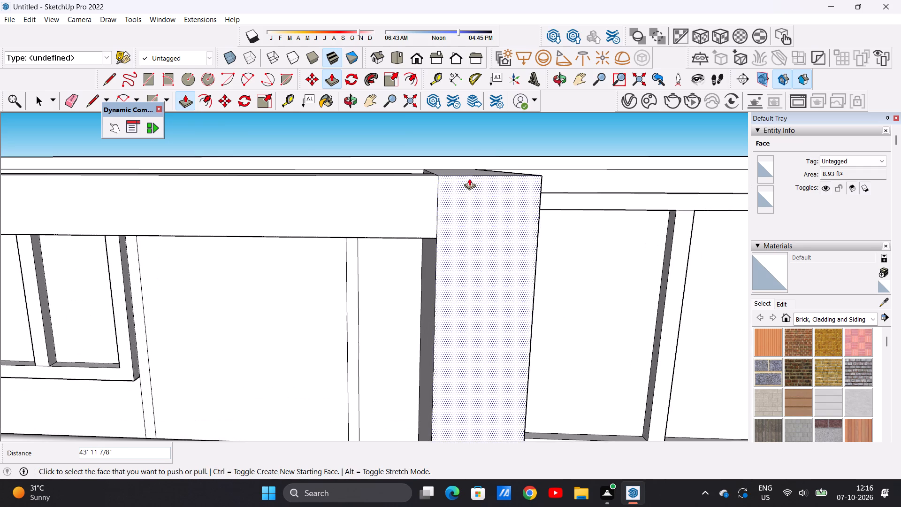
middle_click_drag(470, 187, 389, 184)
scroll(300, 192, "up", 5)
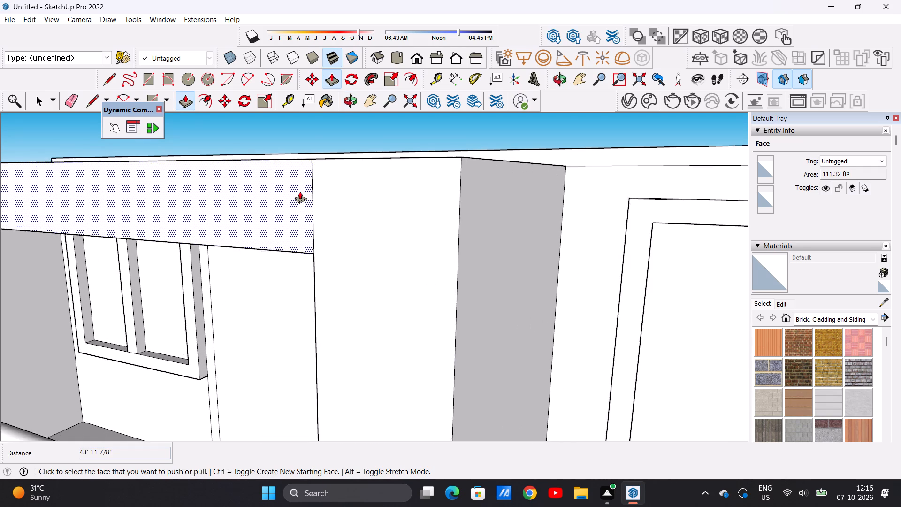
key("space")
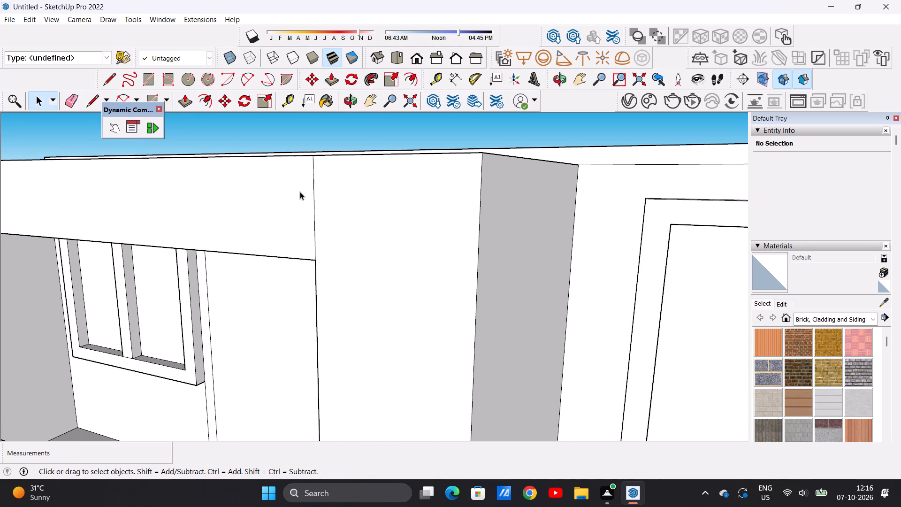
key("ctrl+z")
Extrude the corner rectangle about 105' 3 13/16" across the first and middle rooms to the far face of the second dividing wall.
scroll(300, 192, "down", 18)
scroll(304, 182, "down", 3)
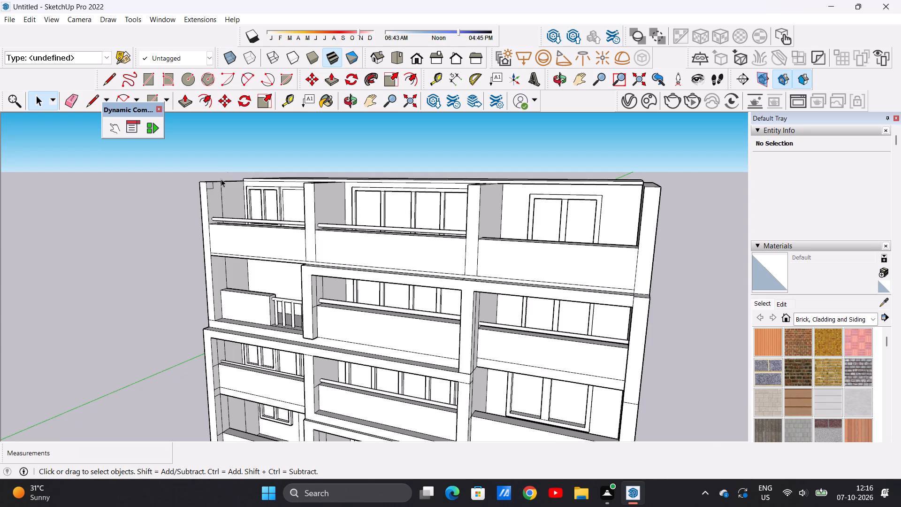
scroll(221, 180, "up", 19)
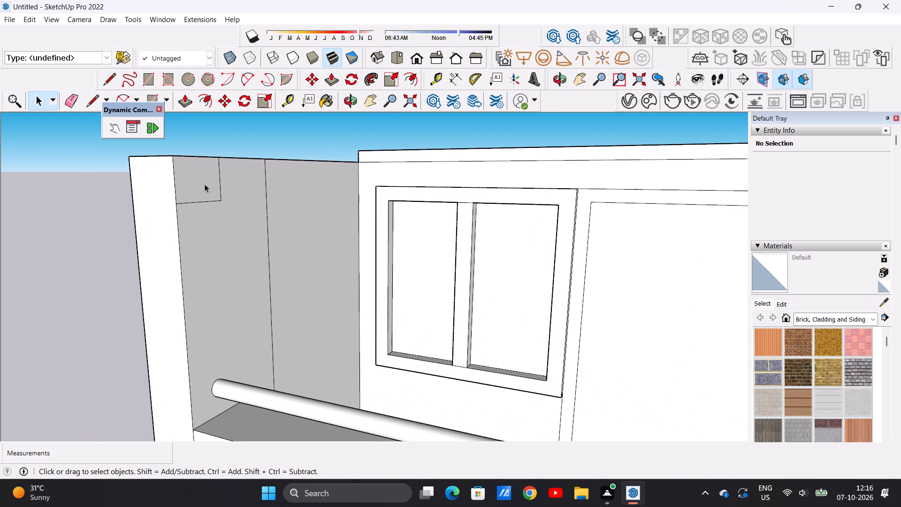
key("p")
left_click(197, 177)
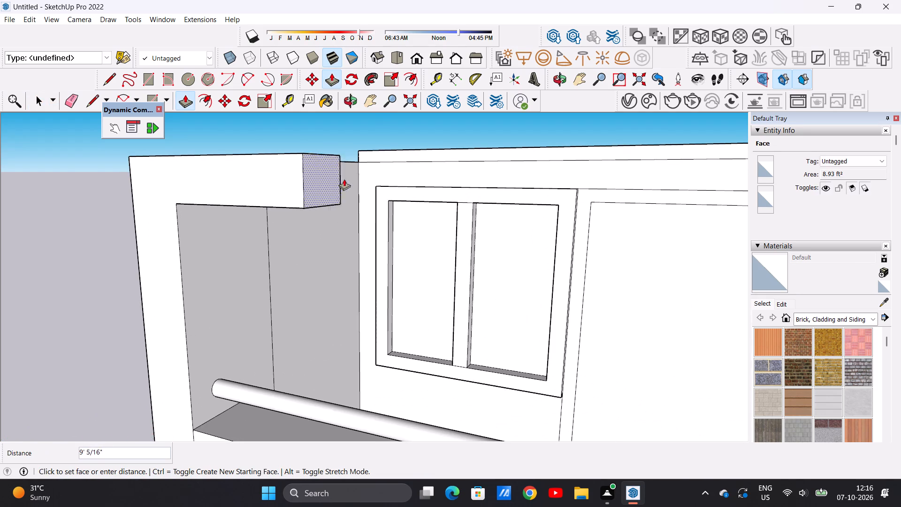
scroll(338, 186, "down", 20)
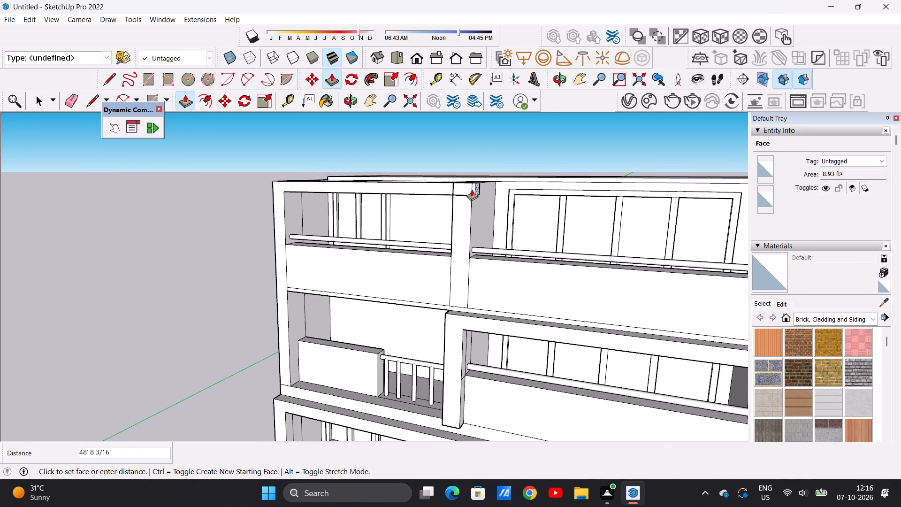
scroll(454, 191, "up", 4)
middle_click_drag(429, 192, 487, 196)
scroll(456, 202, "down", 12)
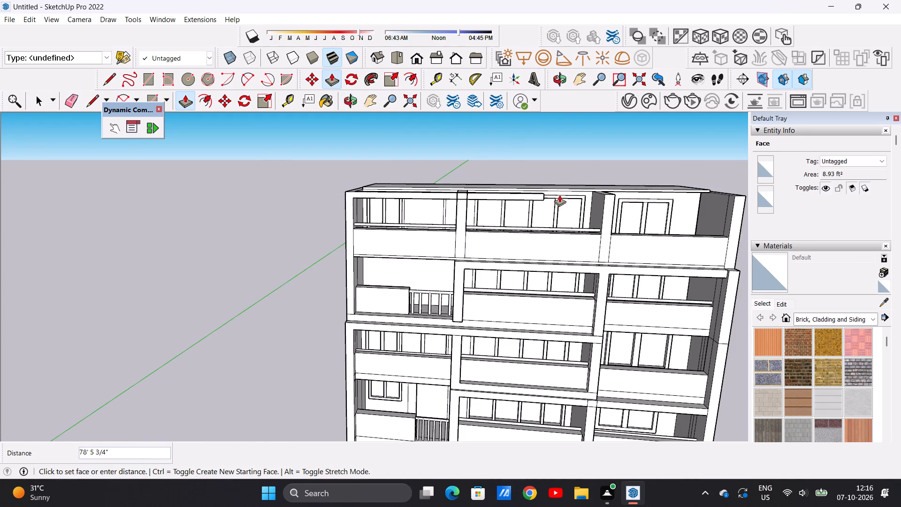
scroll(611, 195, "up", 5)
scroll(611, 195, "up", 17)
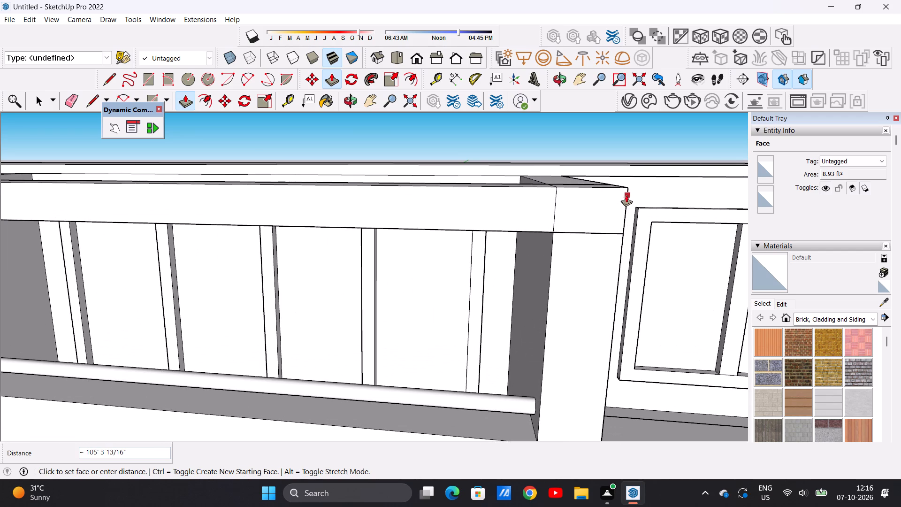
left_click(628, 187)
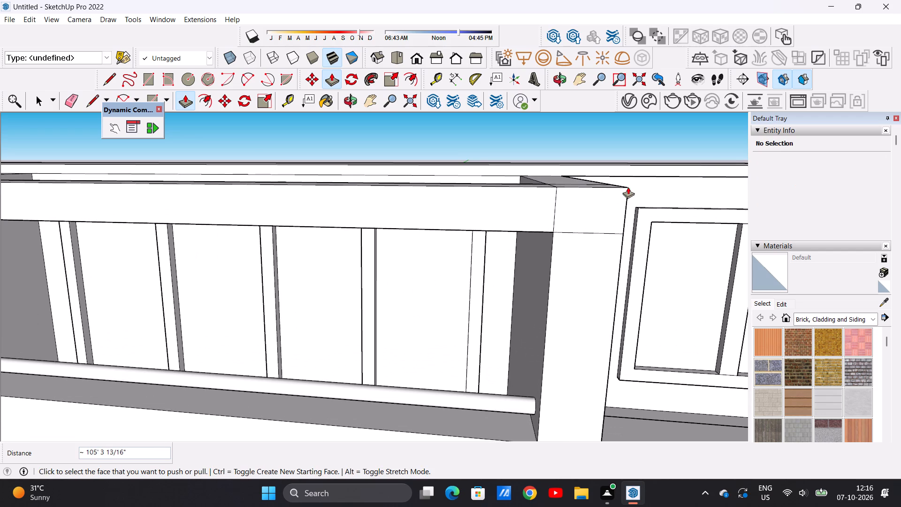
key("space")
Close the open beam end on the second dividing wall's third-room face with a rectangle about 3' 6" by 2' 6 9/16".
scroll(530, 192, "down", 7)
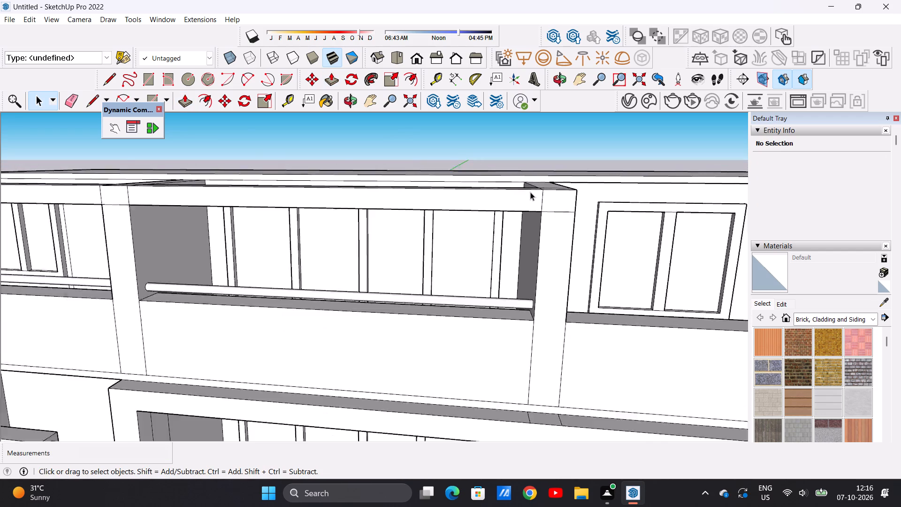
scroll(530, 192, "down", 15)
middle_click_drag(566, 205, 483, 187)
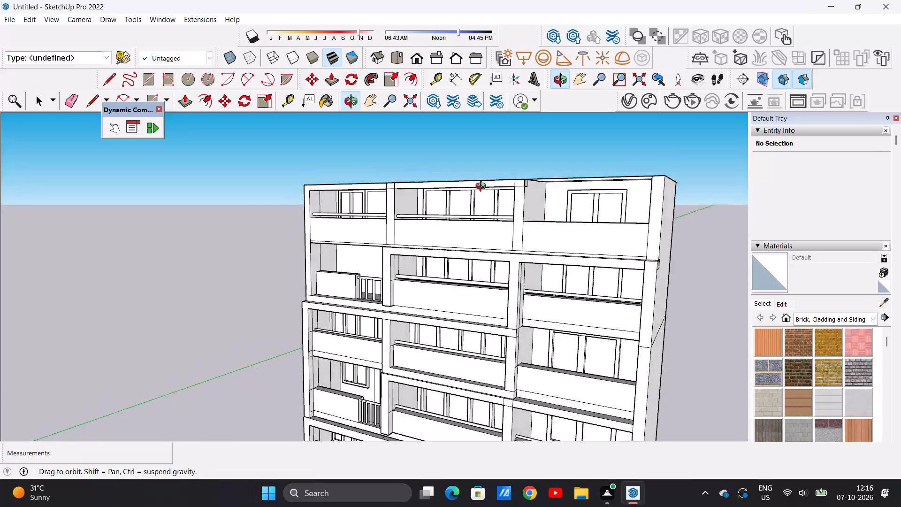
middle_click_drag(483, 187, 433, 215)
scroll(505, 203, "up", 4)
middle_click_drag(488, 207, 469, 214)
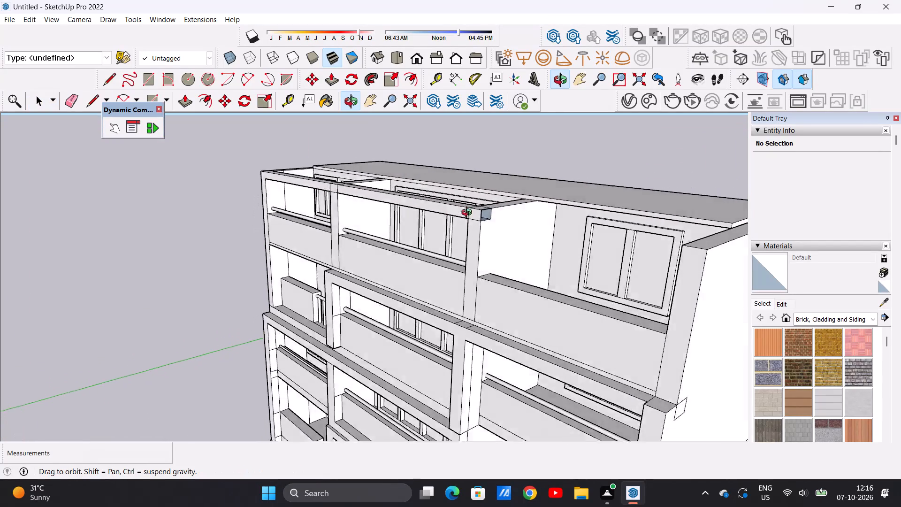
middle_click_drag(469, 214, 428, 226)
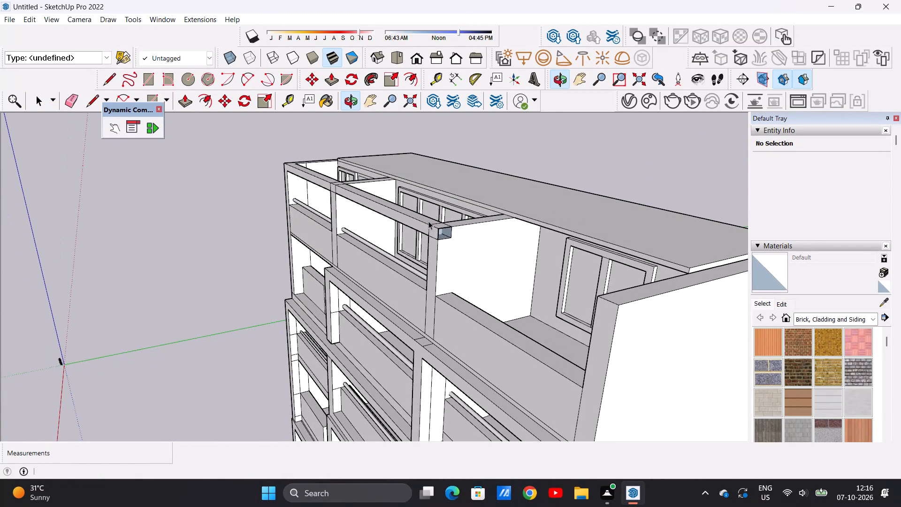
middle_click_drag(491, 208, 436, 224)
scroll(383, 289, "up", 6)
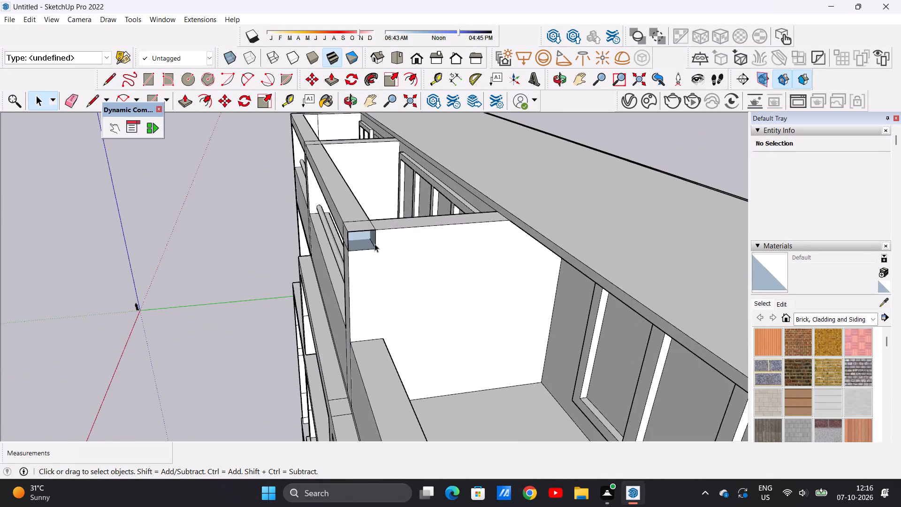
middle_click_drag(370, 237, 338, 183)
middle_click_drag(335, 245, 328, 346)
scroll(328, 327, "down", 11)
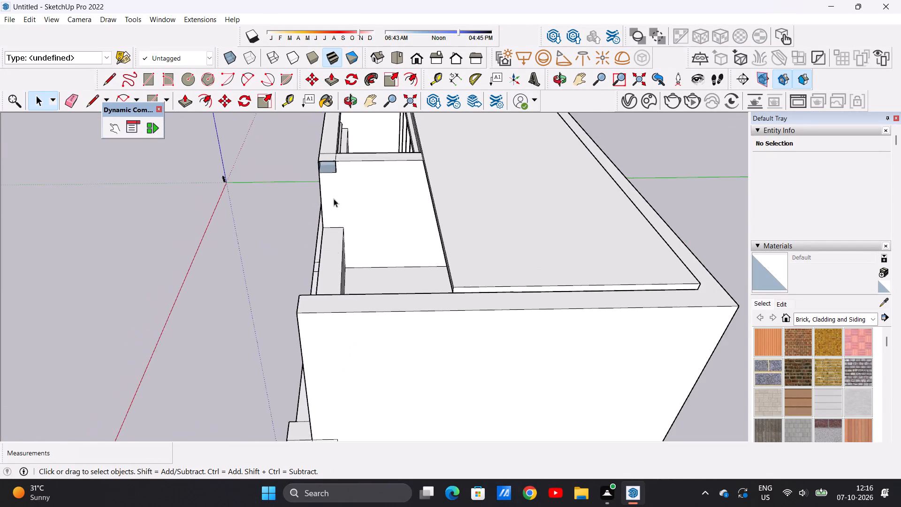
scroll(334, 199, "down", 7)
scroll(330, 138, "up", 14)
middle_click_drag(322, 165, 325, 130)
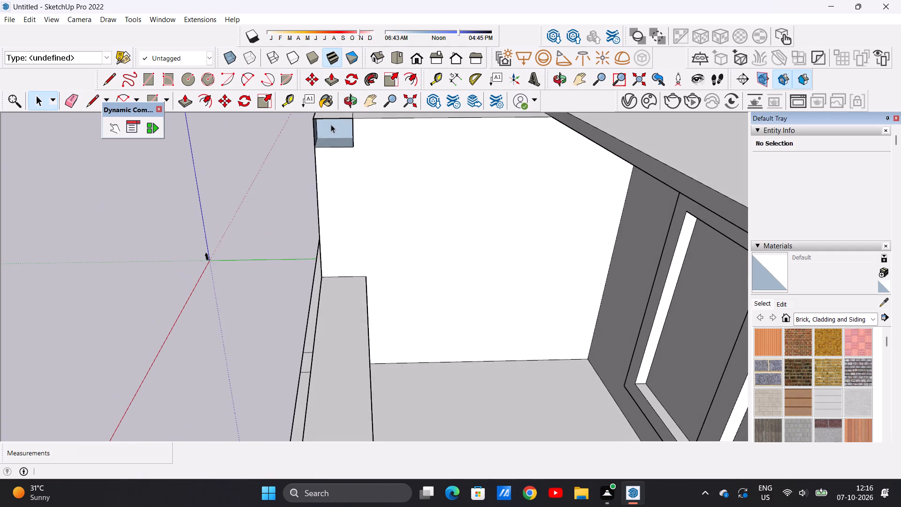
scroll(322, 155, "down", 10)
scroll(336, 144, "up", 1)
scroll(335, 144, "down", 1)
scroll(335, 144, "up", 11)
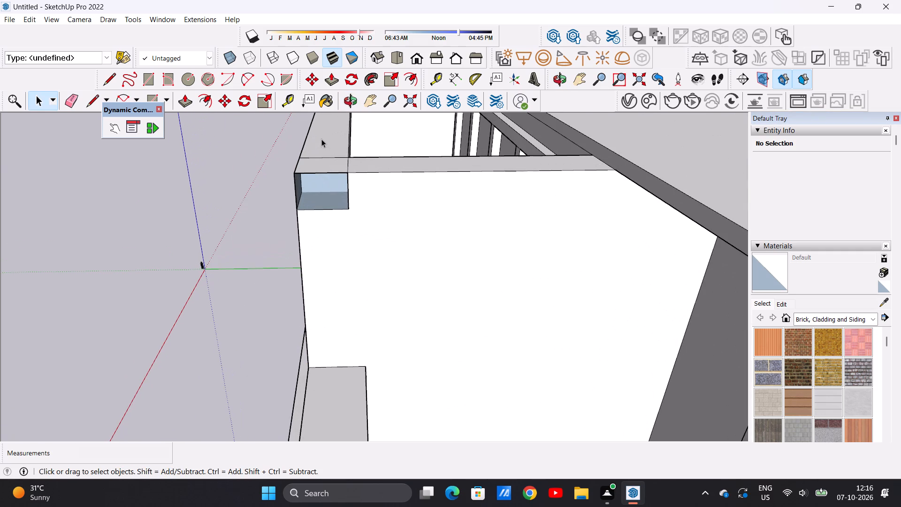
key("r")
left_click(298, 174)
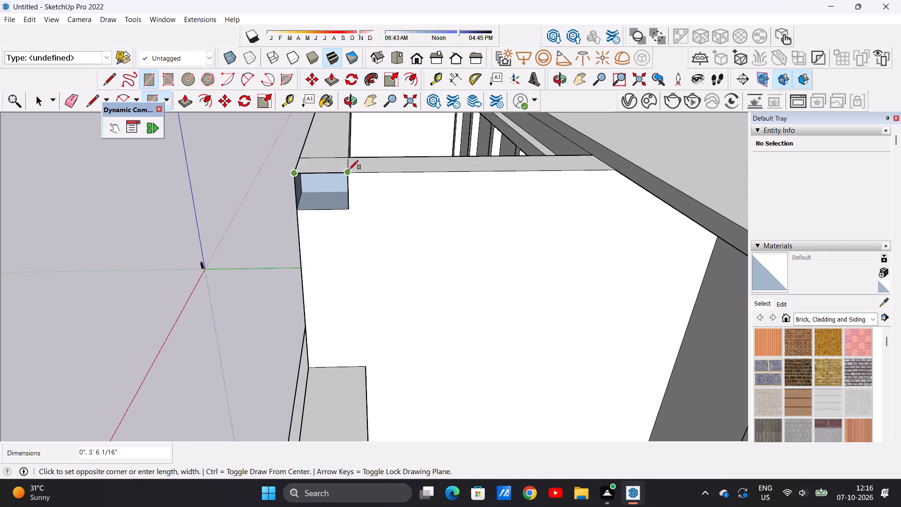
left_click(348, 170)
left_click(346, 205)
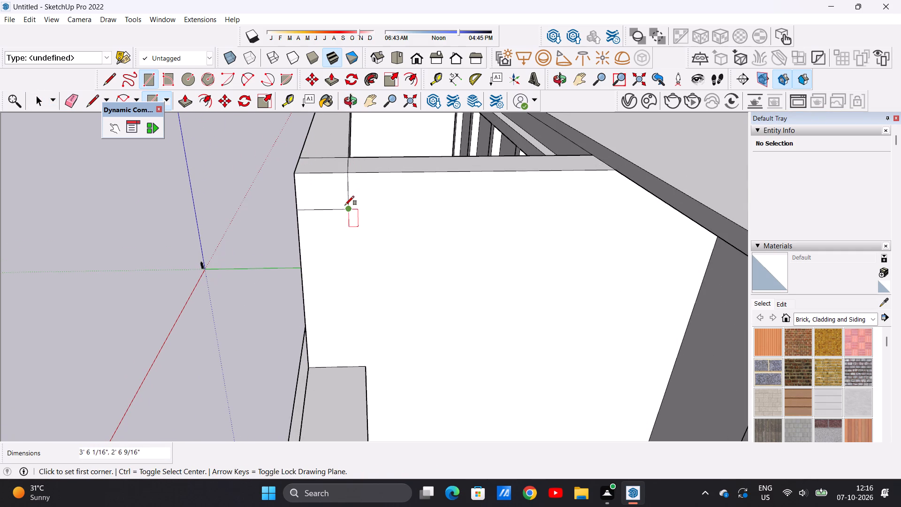
key("space")
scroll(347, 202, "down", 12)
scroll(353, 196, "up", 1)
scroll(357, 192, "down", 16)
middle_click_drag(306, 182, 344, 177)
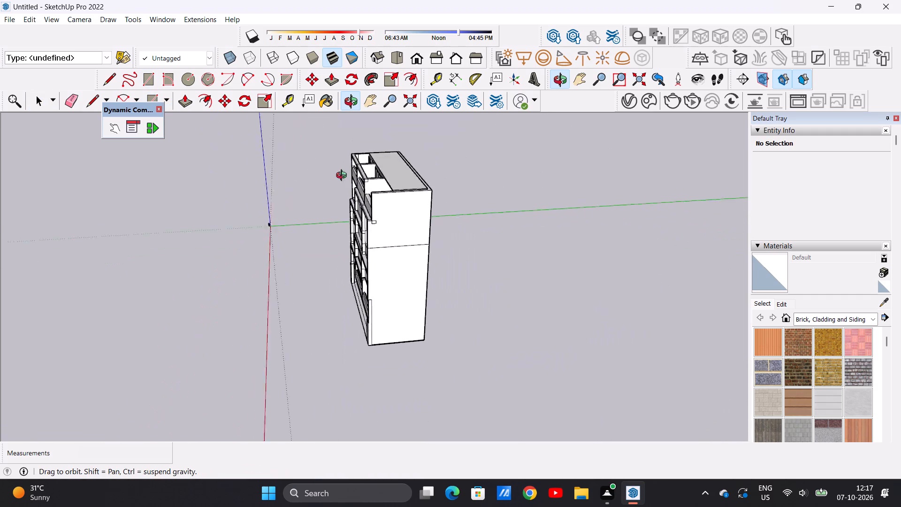
Examine the building's front facade from several angles, comparing the top-floor beam with the frames and floor bands of the storeys below.
middle_click_drag(344, 177, 468, 132)
middle_click_drag(199, 211, 356, 210)
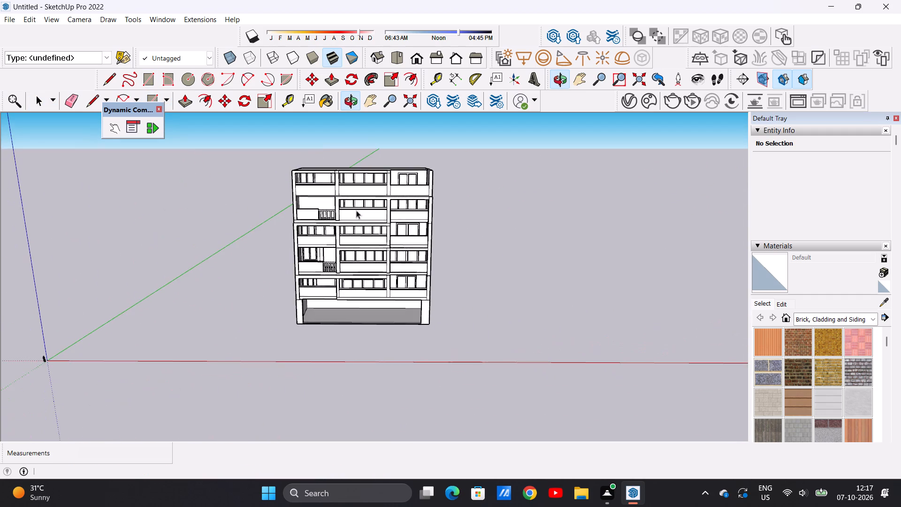
scroll(366, 186, "up", 12)
scroll(97, 102, "down", 15)
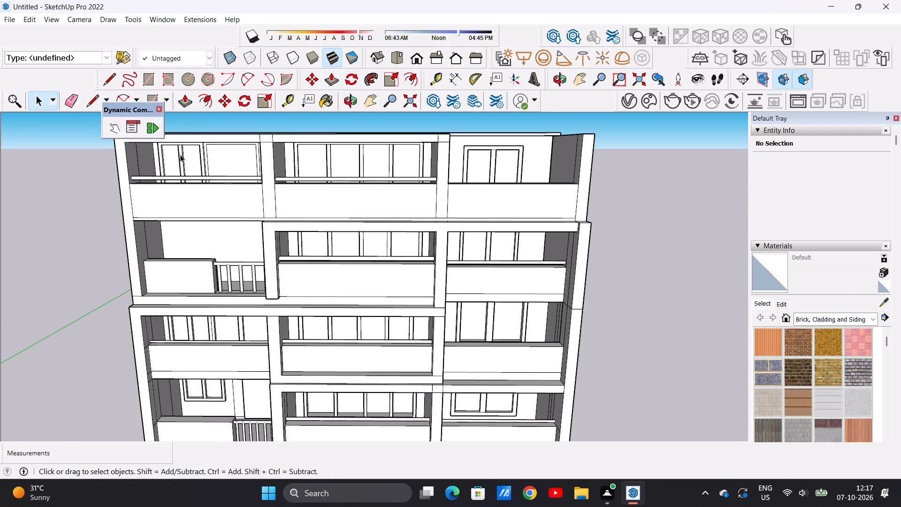
scroll(180, 154, "down", 5)
scroll(370, 181, "up", 1)
scroll(366, 188, "down", 3)
scroll(359, 188, "up", 7)
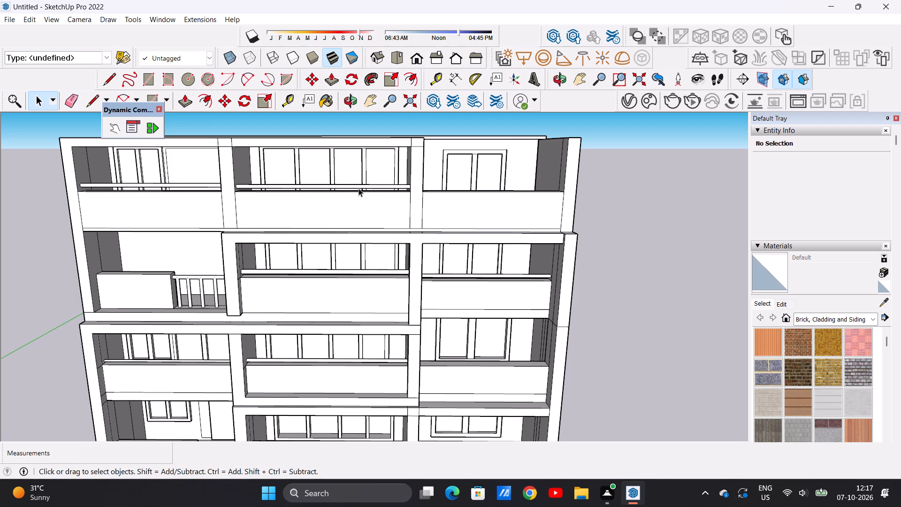
scroll(309, 207, "down", 14)
scroll(330, 231, "up", 2)
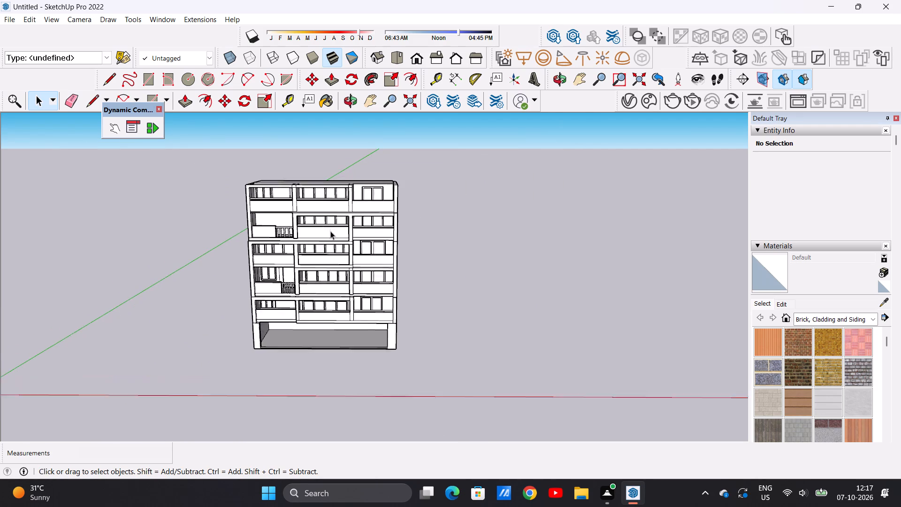
scroll(330, 231, "up", 9)
scroll(320, 238, "down", 5)
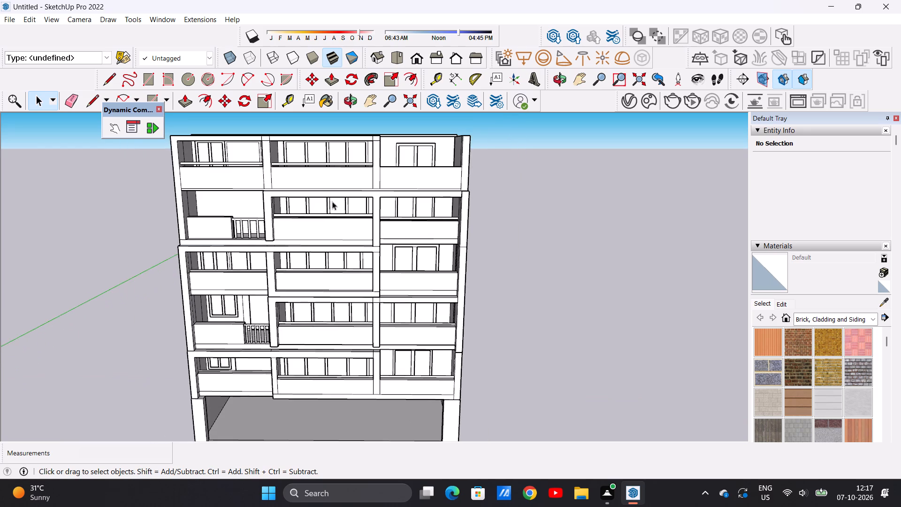
scroll(334, 180, "up", 5)
scroll(353, 129, "down", 1)
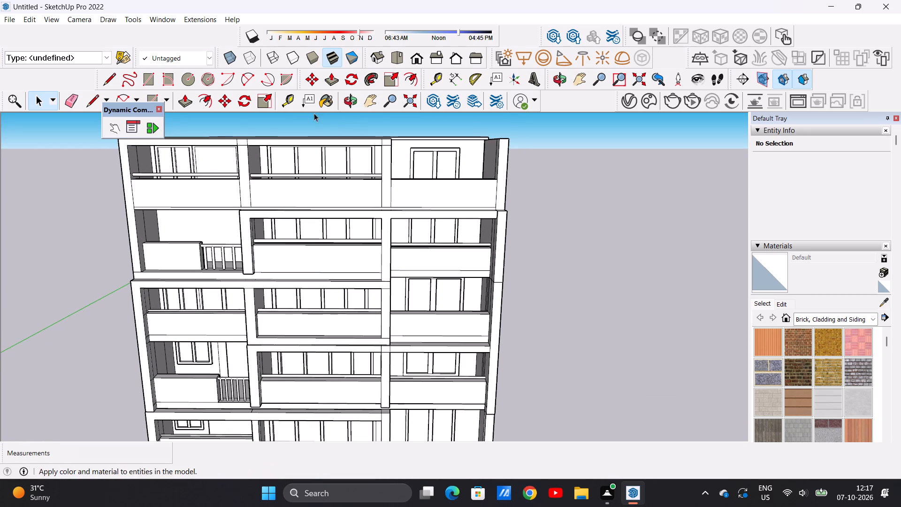
scroll(241, 132, "up", 4)
middle_click_drag(186, 176, 340, 183)
scroll(340, 183, "up", 1)
scroll(320, 200, "down", 4)
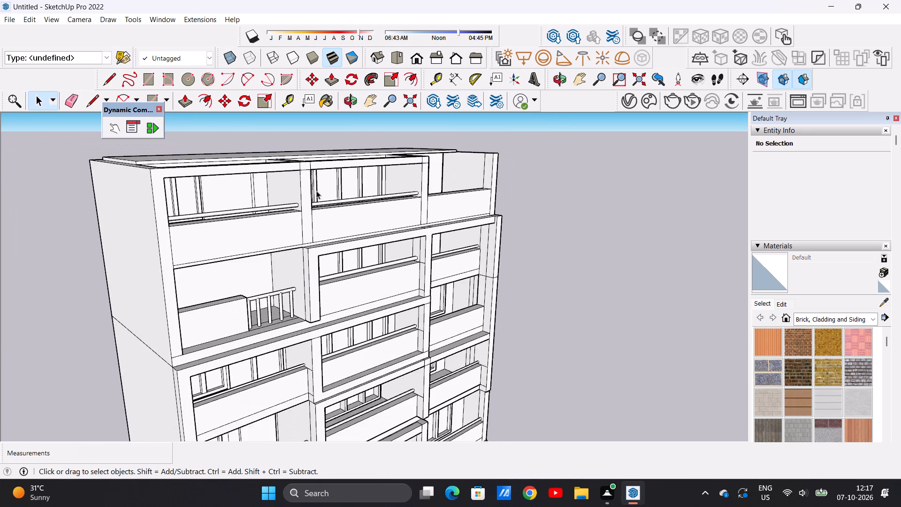
scroll(316, 191, "down", 3)
scroll(206, 295, "up", 8)
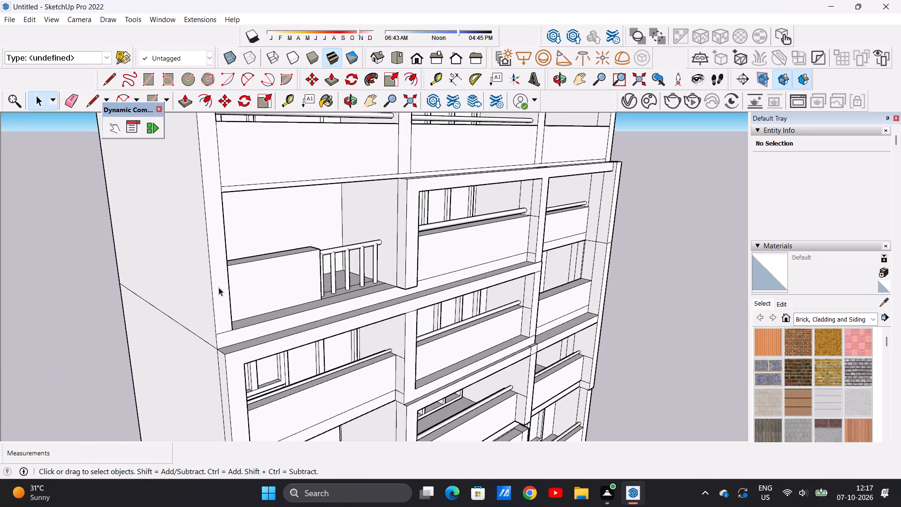
Erase the edge separating the first room's side-wall front face from the floor band at its base, two storeys down.
scroll(248, 352, "up", 3)
scroll(206, 315, "down", 10)
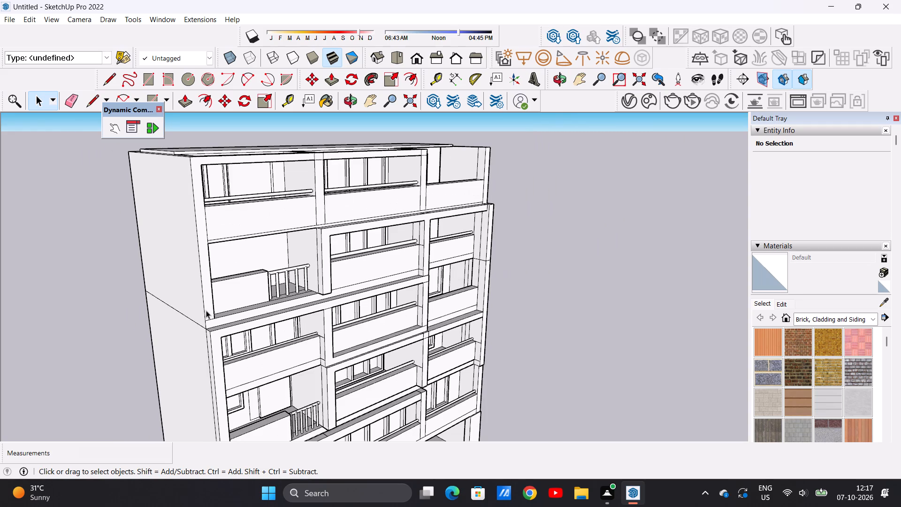
scroll(206, 310, "down", 2)
scroll(214, 314, "up", 14)
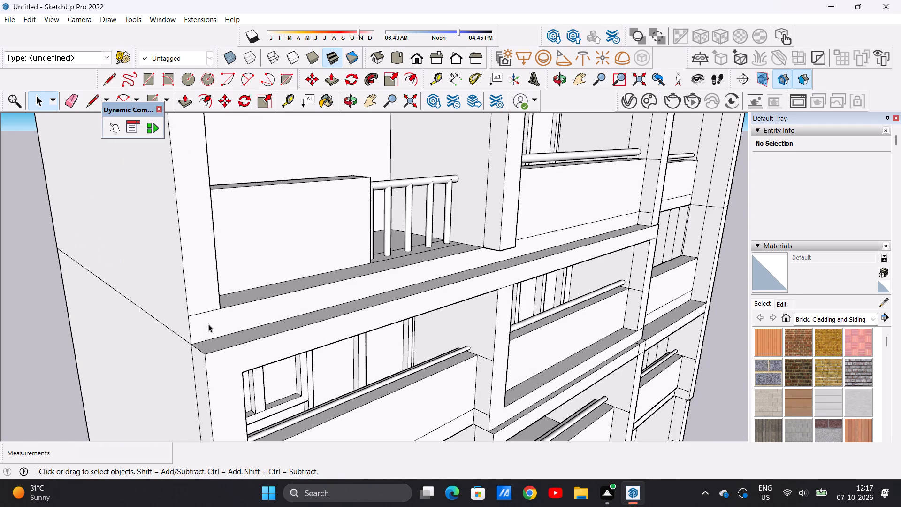
key("e")
scroll(206, 313, "up", 1)
left_click_drag(206, 307, 209, 314)
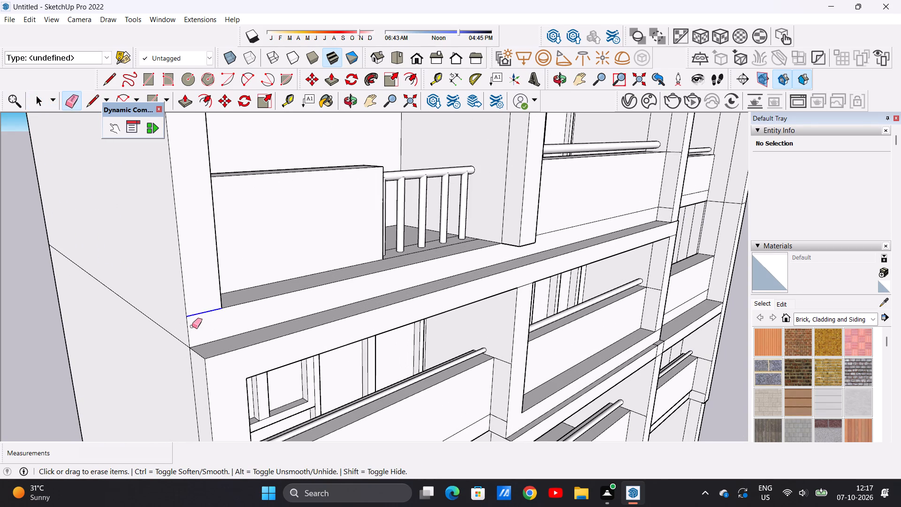
scroll(181, 330, "down", 7)
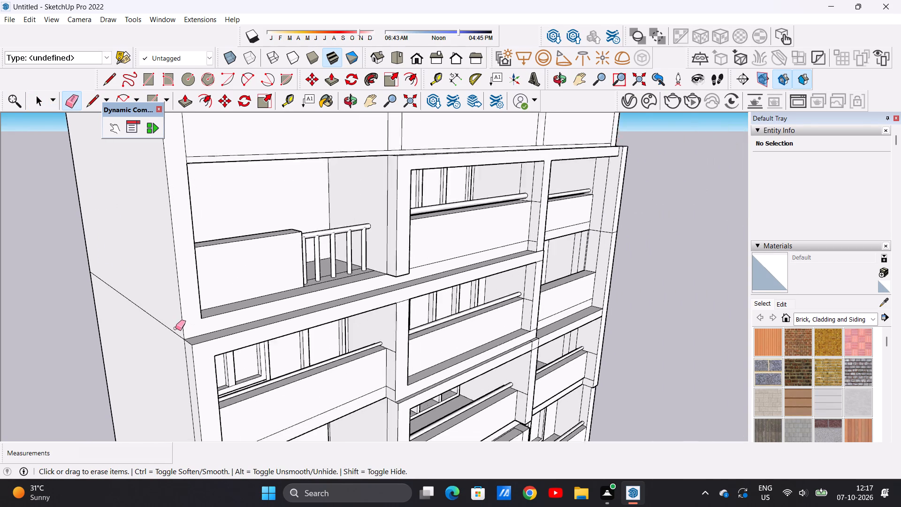
scroll(176, 328, "down", 5)
scroll(460, 284, "up", 1)
scroll(460, 283, "down", 1)
scroll(459, 280, "up", 4)
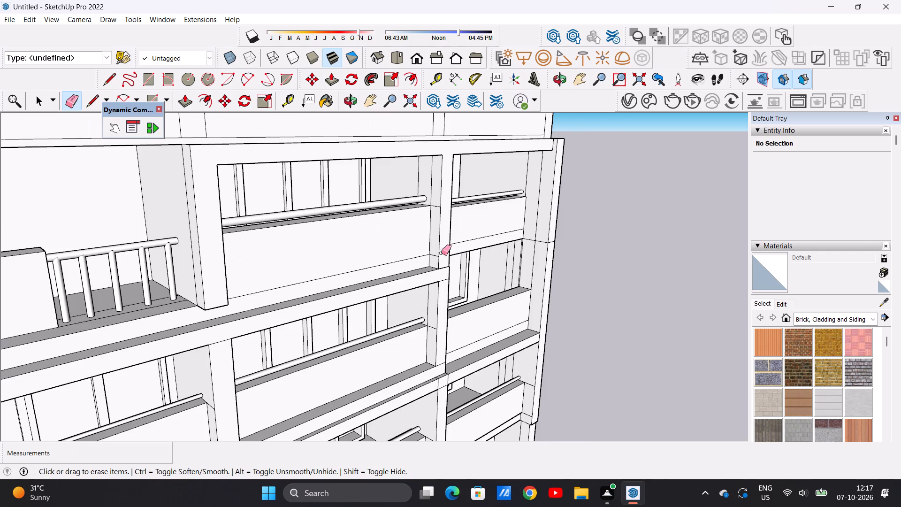
scroll(440, 255, "up", 5)
key("space")
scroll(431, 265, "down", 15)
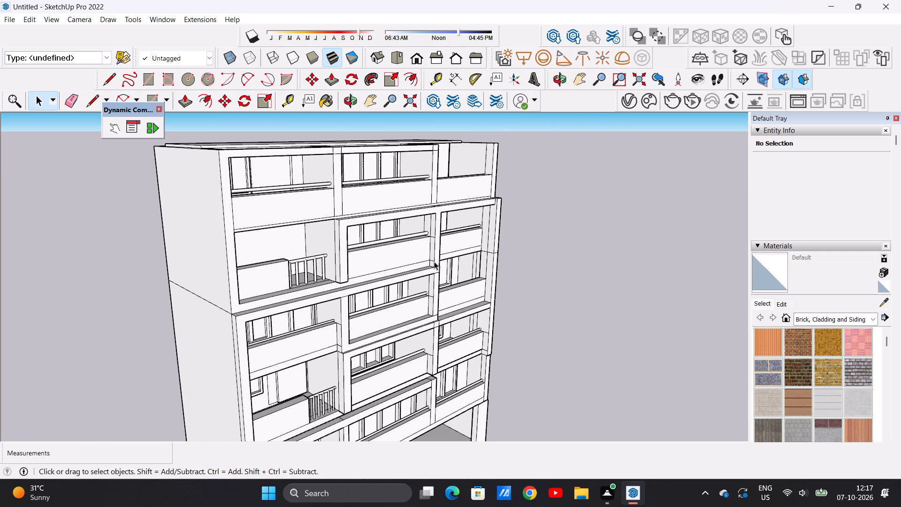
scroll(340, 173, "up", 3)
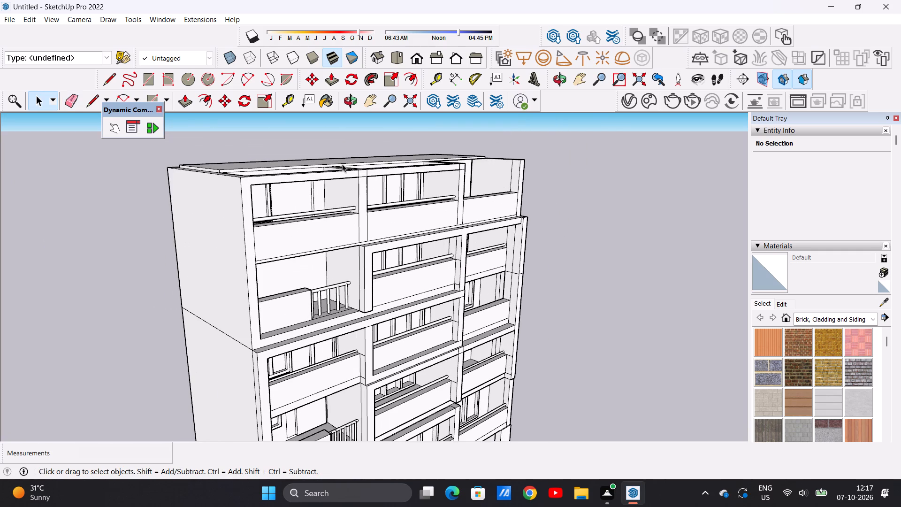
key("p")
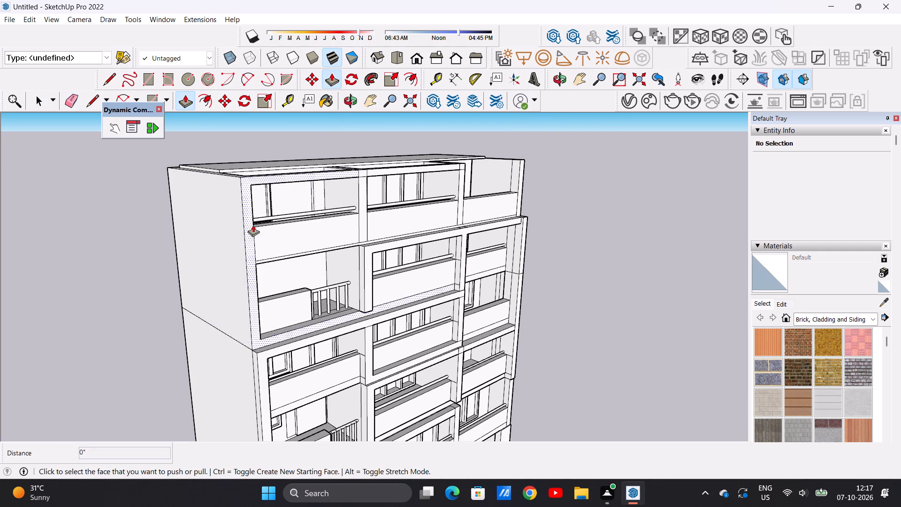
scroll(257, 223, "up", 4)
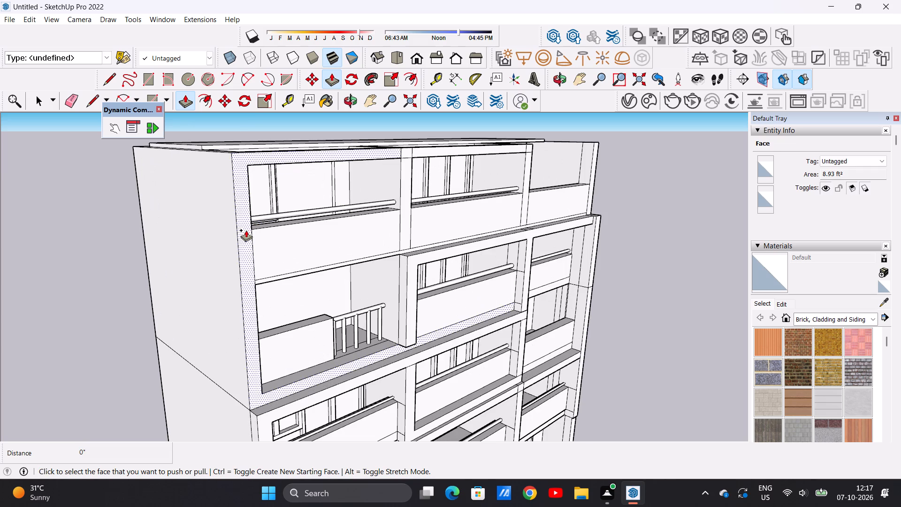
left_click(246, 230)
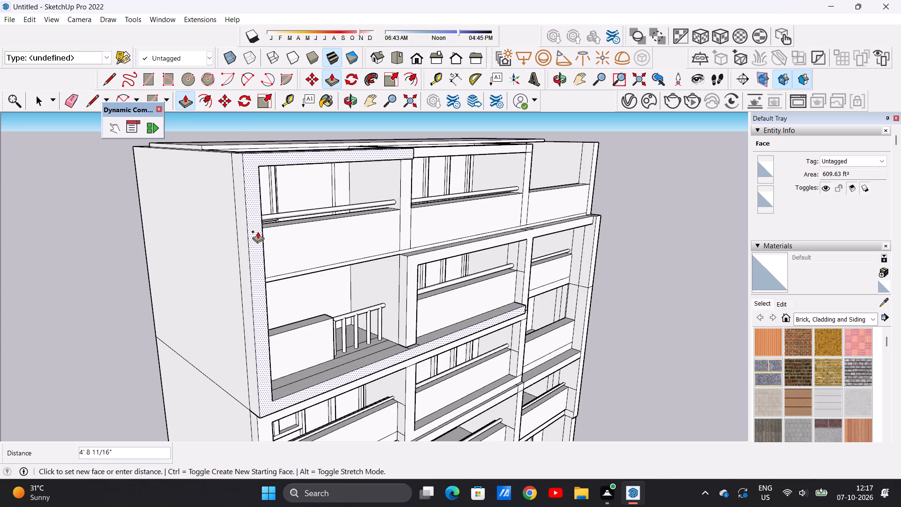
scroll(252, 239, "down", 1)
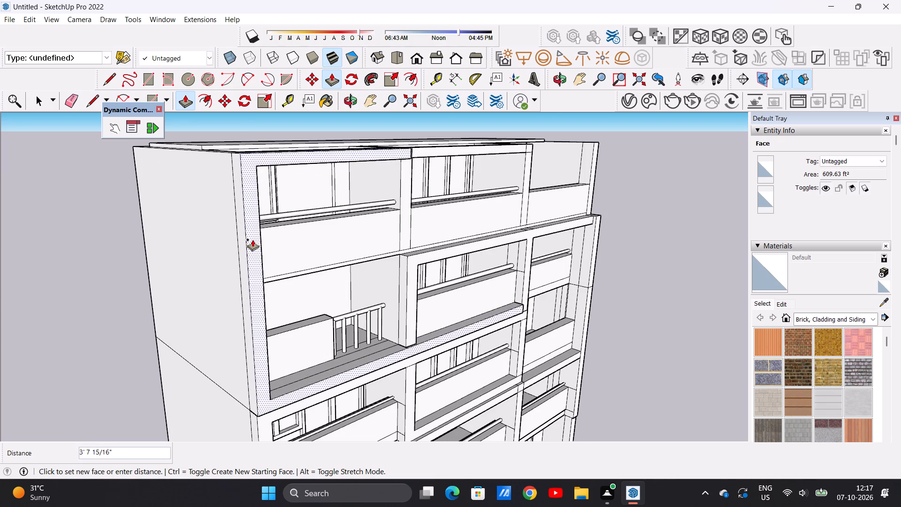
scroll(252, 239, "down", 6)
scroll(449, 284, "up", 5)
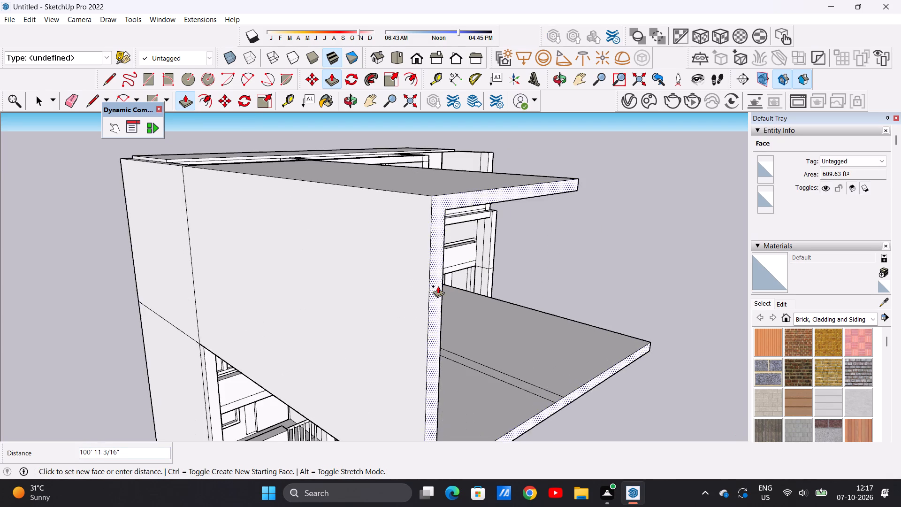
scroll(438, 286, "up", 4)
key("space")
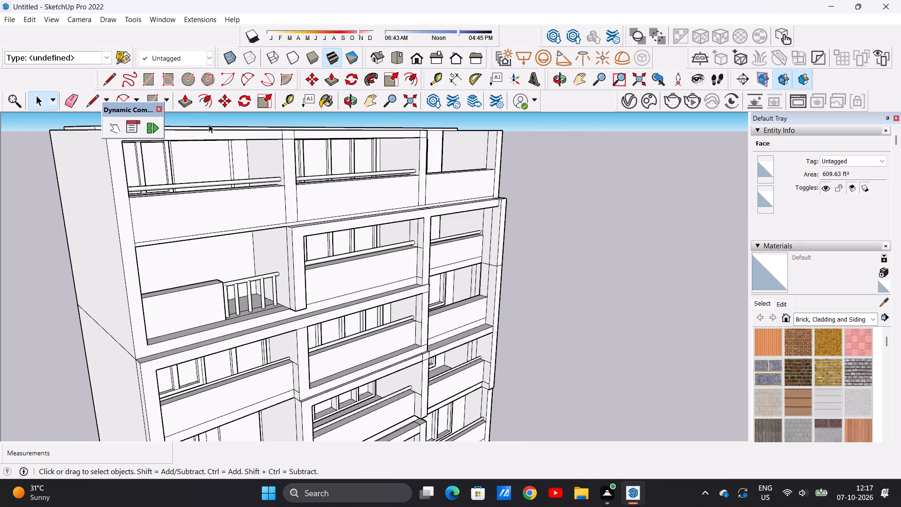
Push/Pull the front frame face formed by the top beam, first side wall and lower floor band outward about 3' 1/8".
scroll(267, 192, "down", 3)
middle_click_drag(364, 184, 188, 173)
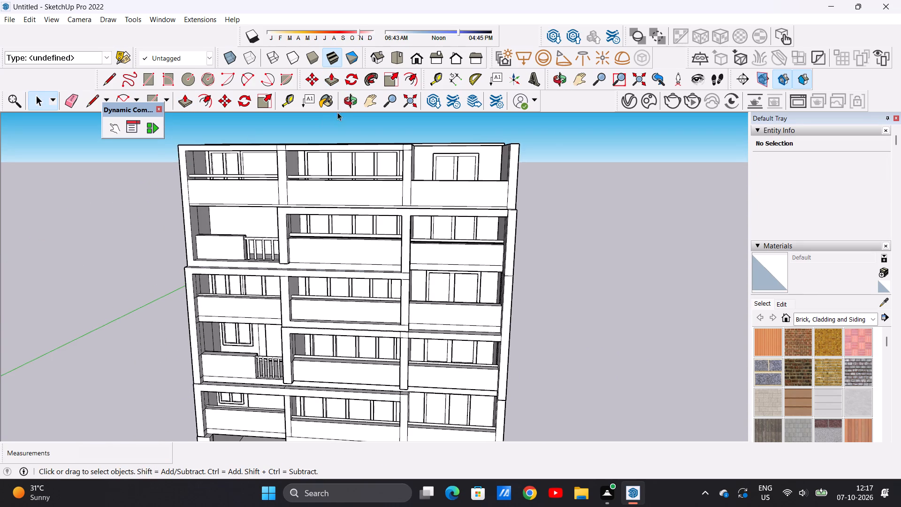
scroll(274, 146, "up", 10)
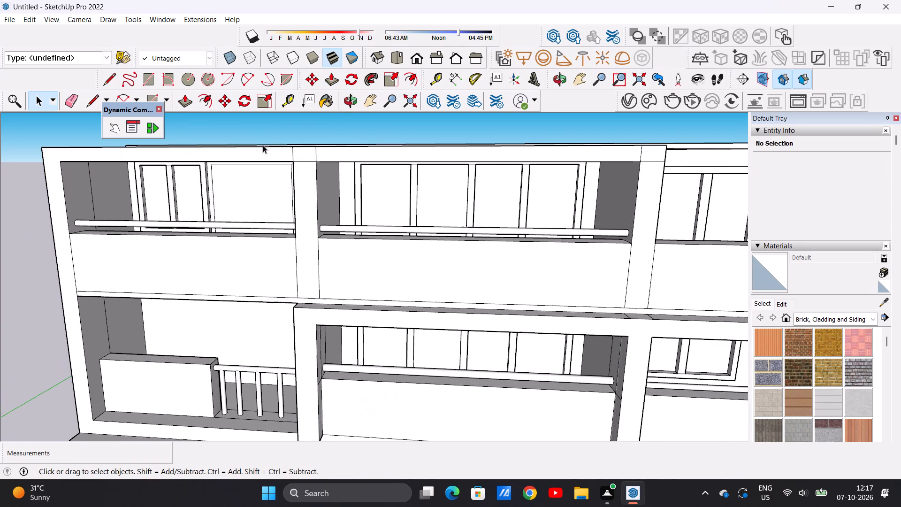
key("p")
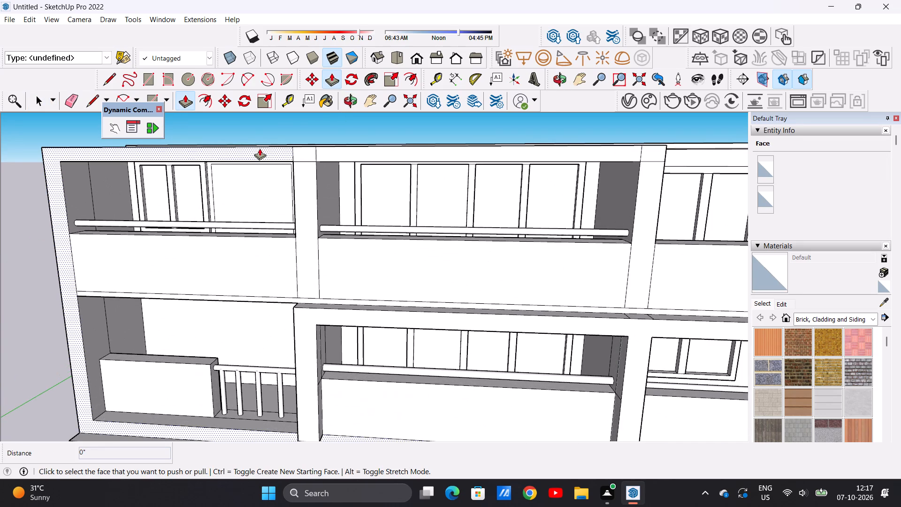
left_click(260, 148)
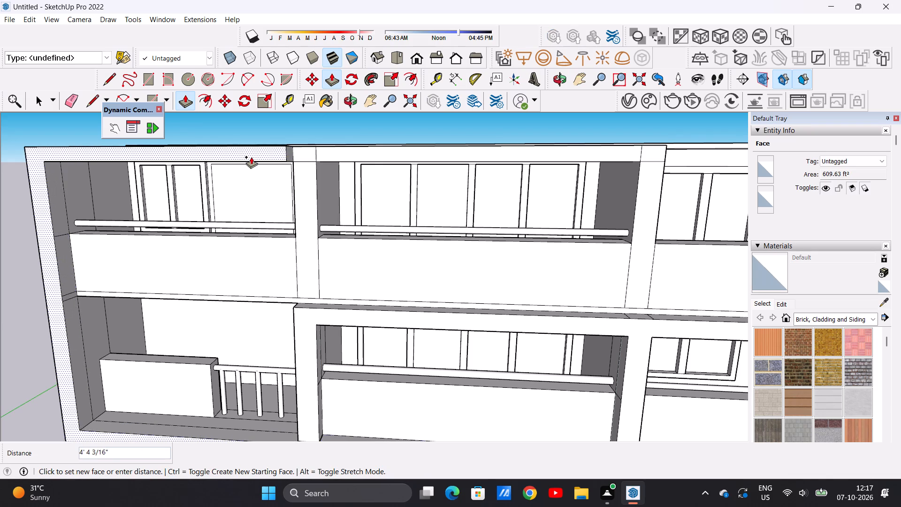
scroll(251, 157, "down", 4)
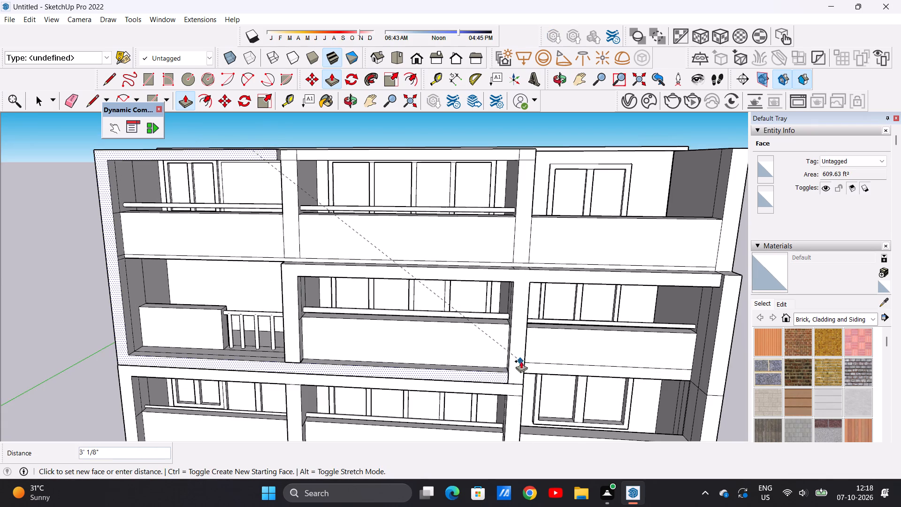
left_click(510, 374)
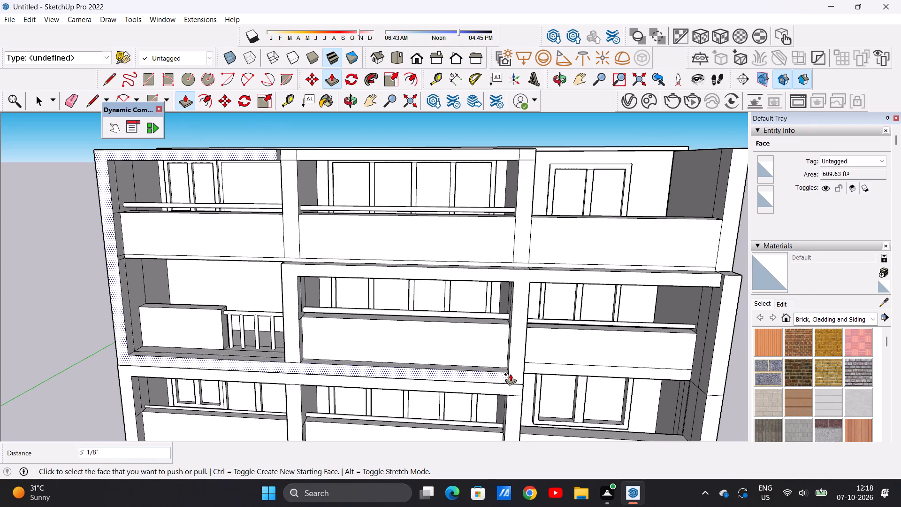
key("space")
Push/Pull the front face of the top beam's end block on the second dividing wall outward about 1' 11 1/4".
scroll(351, 222, "down", 8)
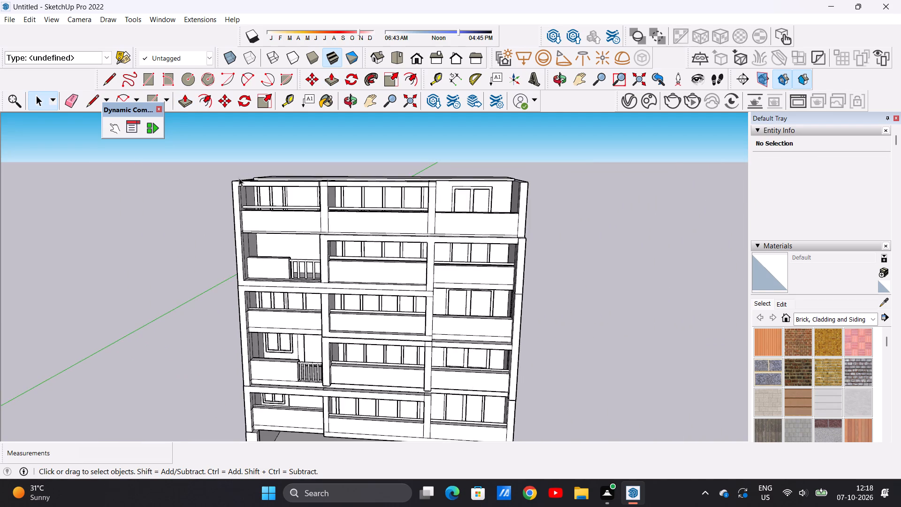
middle_click_drag(236, 178, 236, 164)
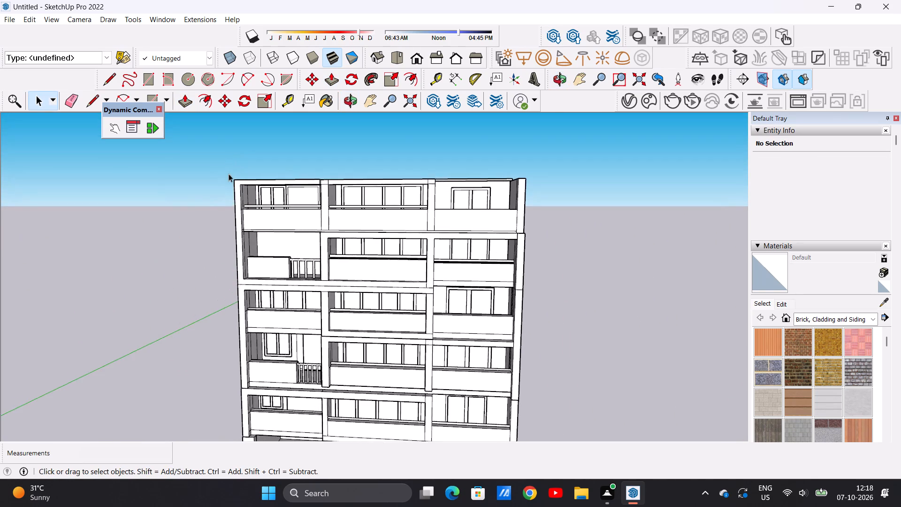
scroll(229, 183, "down", 13)
scroll(265, 182, "up", 7)
scroll(262, 169, "down", 14)
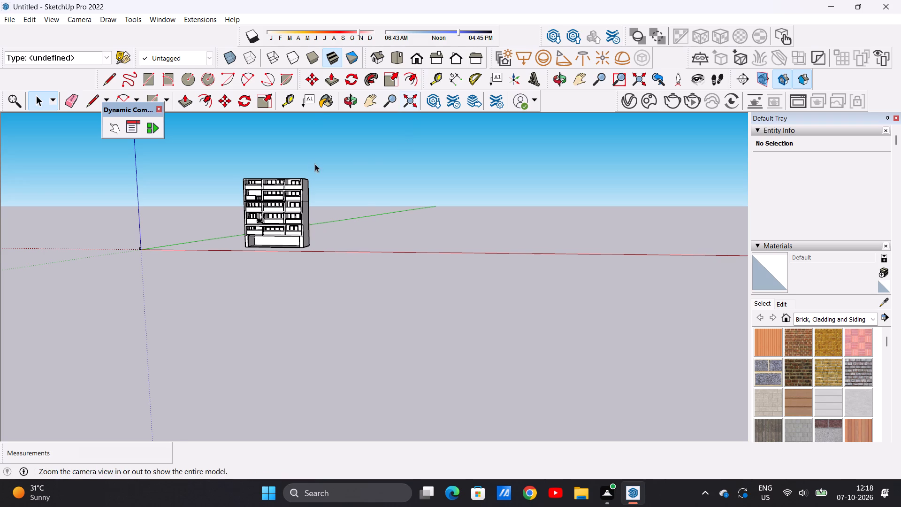
scroll(303, 177, "up", 12)
middle_click_drag(308, 168, 246, 238)
scroll(252, 165, "up", 6)
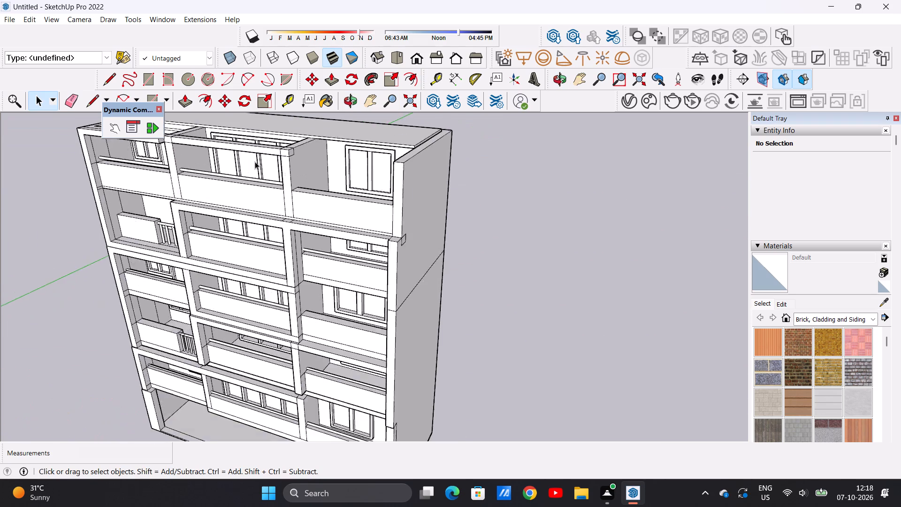
scroll(255, 161, "up", 2)
scroll(297, 165, "down", 6)
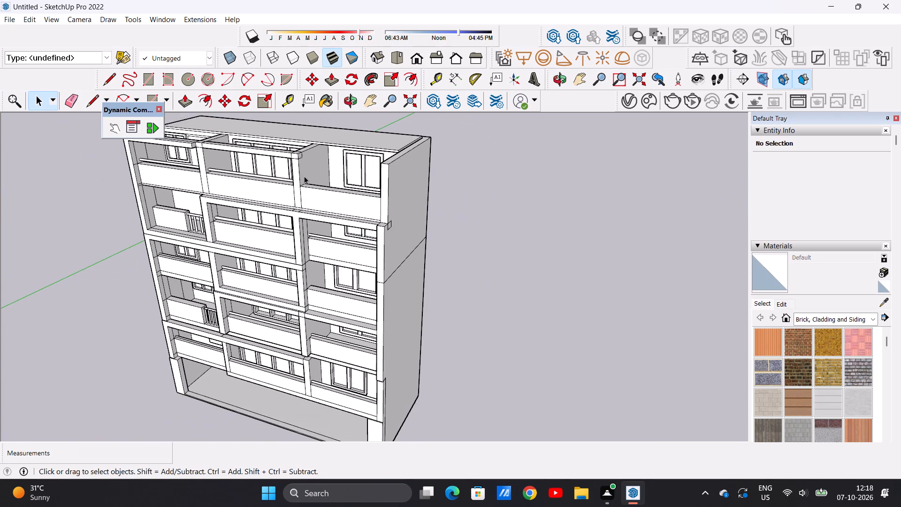
middle_click_drag(304, 176, 284, 171)
scroll(292, 153, "up", 20)
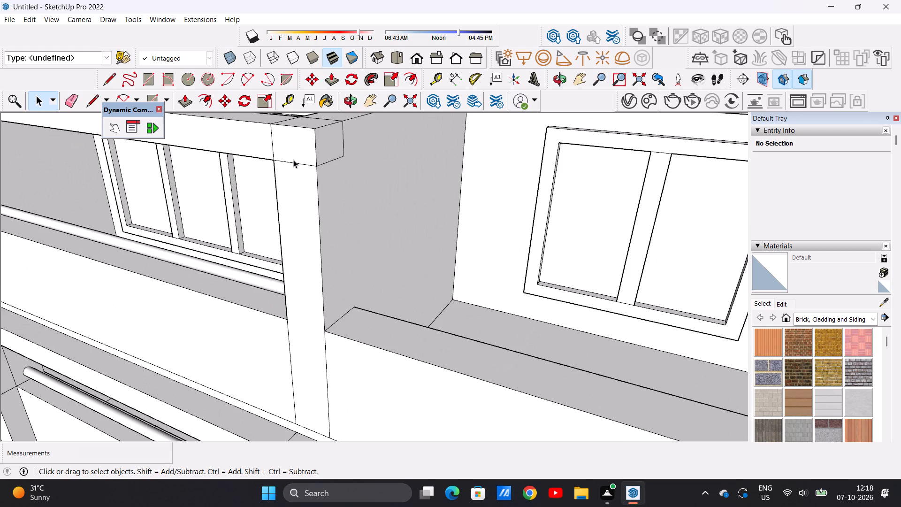
key("p")
left_click(303, 139)
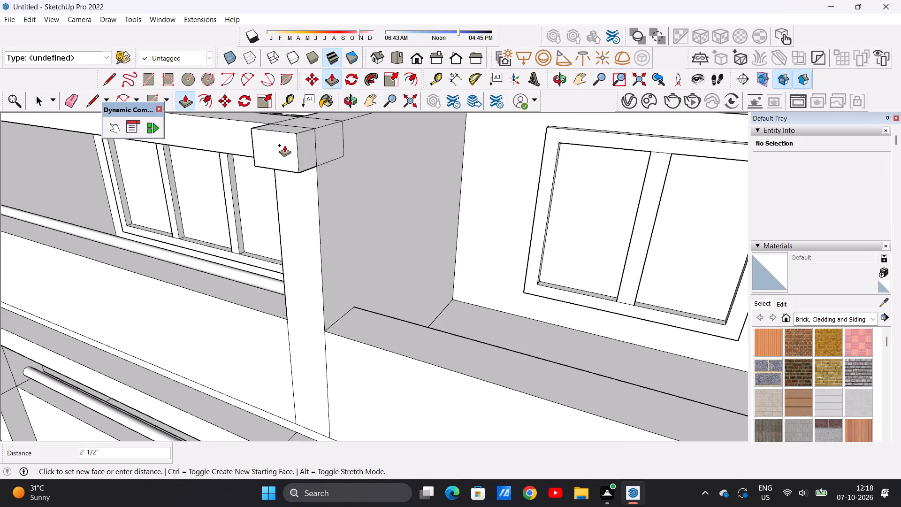
left_click(285, 145)
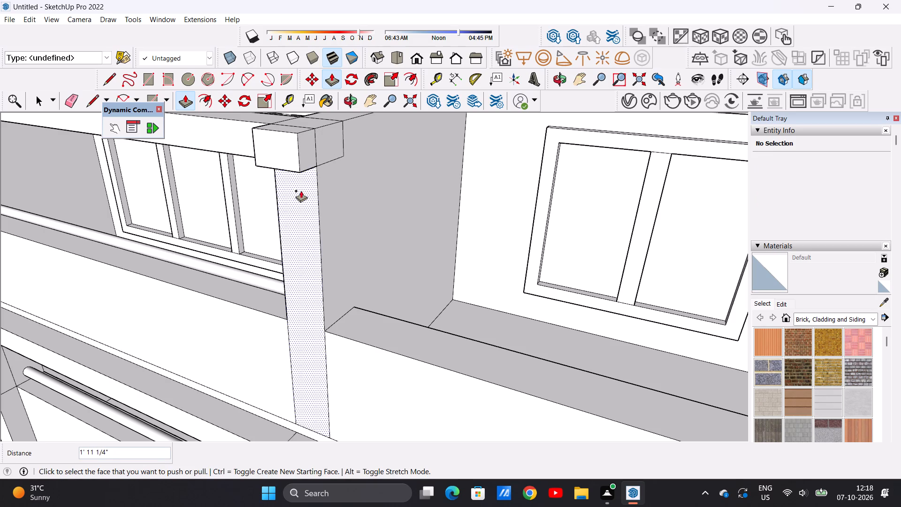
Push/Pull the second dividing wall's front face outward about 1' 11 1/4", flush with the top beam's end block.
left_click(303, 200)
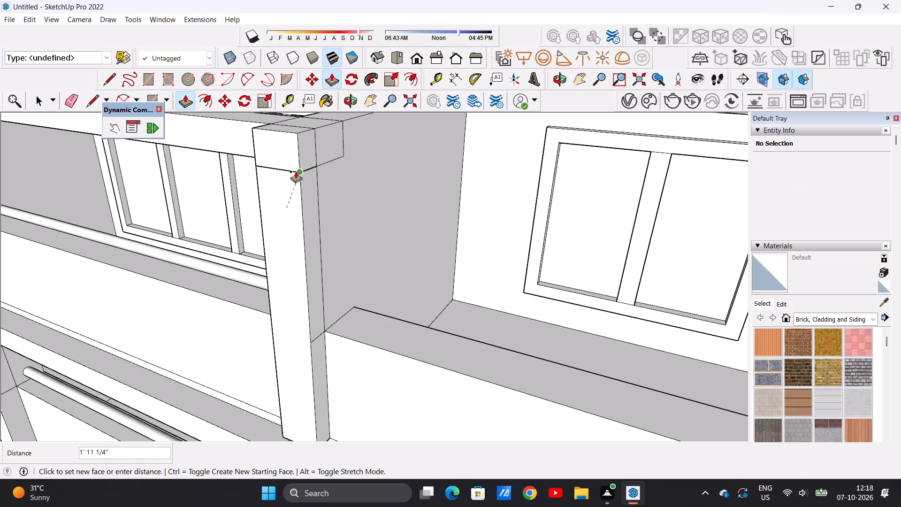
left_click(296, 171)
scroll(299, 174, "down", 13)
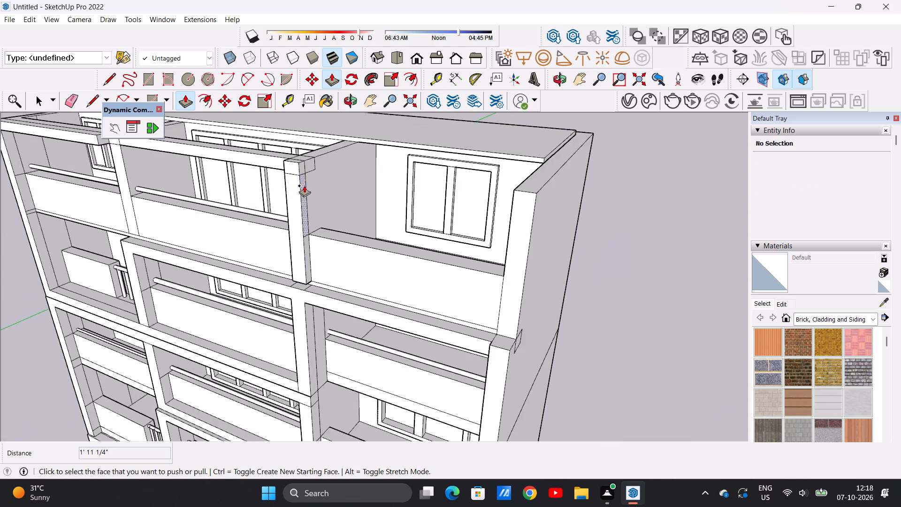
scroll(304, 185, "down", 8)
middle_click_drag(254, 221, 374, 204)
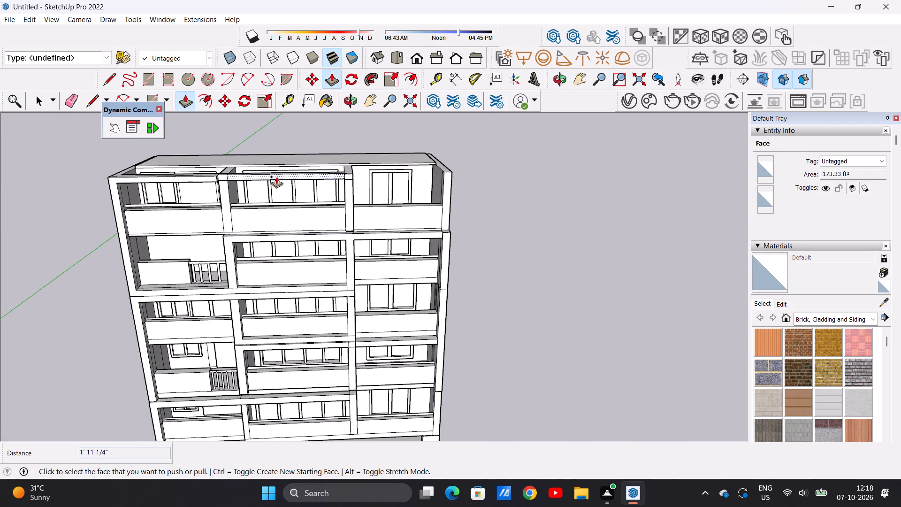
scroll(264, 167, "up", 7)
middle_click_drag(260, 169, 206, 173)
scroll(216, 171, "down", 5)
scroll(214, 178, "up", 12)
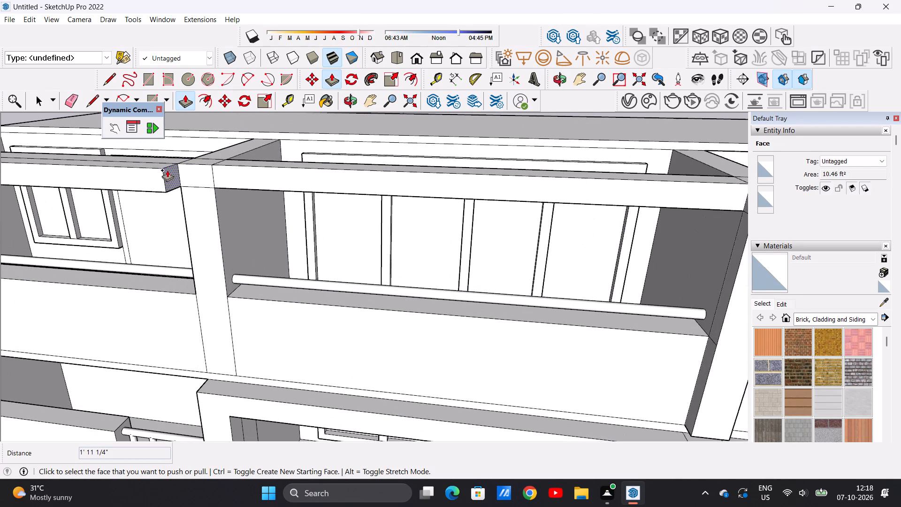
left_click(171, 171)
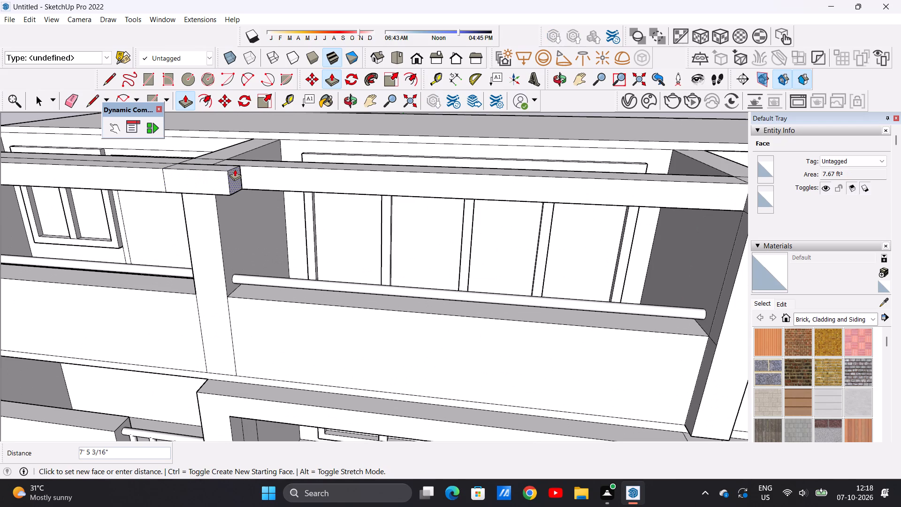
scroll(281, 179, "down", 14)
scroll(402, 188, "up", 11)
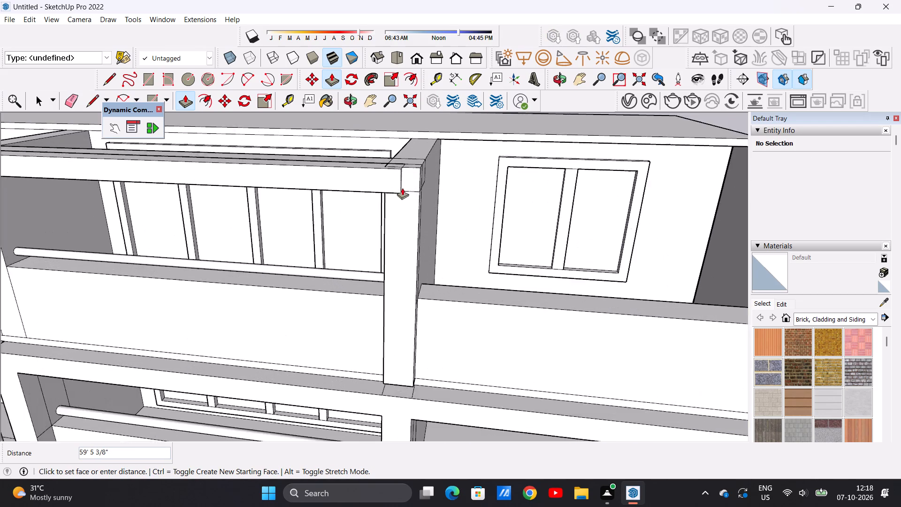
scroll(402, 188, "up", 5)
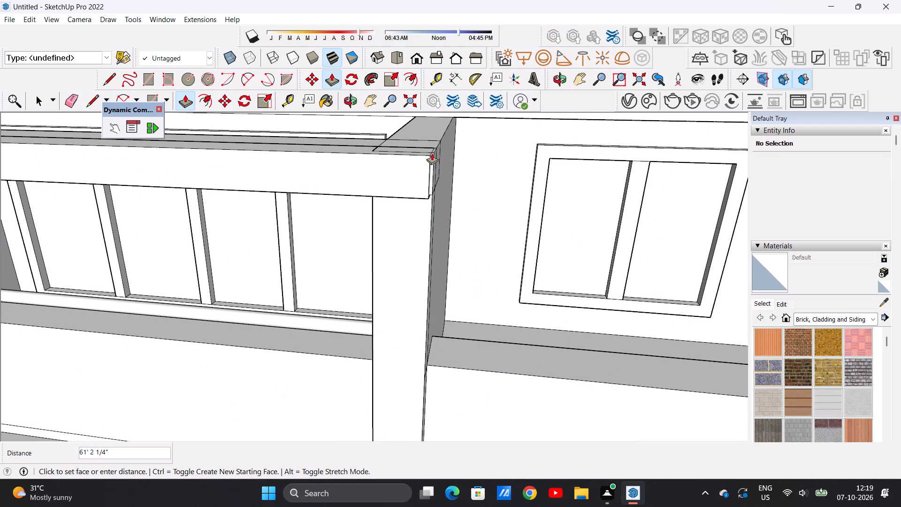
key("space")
Undo the outward pulls of the second dividing wall's front face and of the top beam's end block above it.
key("ctrl+z")
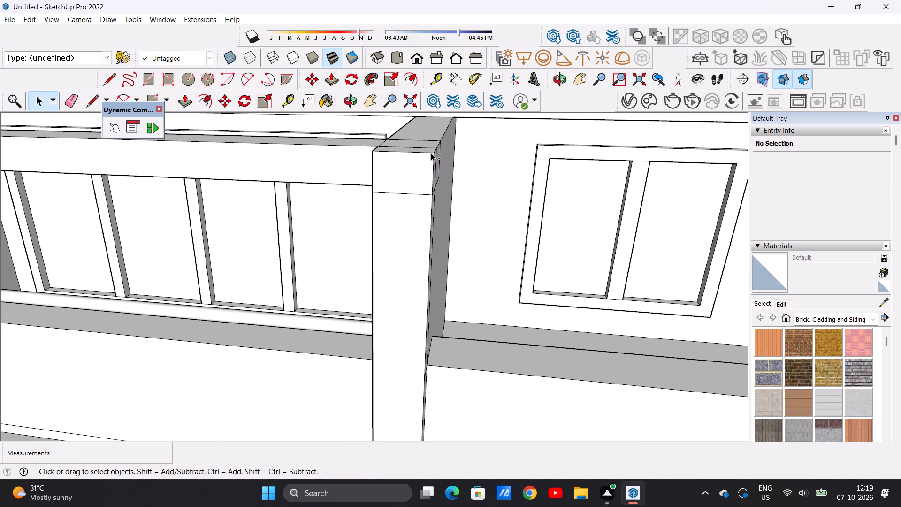
scroll(417, 202, "down", 9)
middle_click_drag(177, 196, 295, 195)
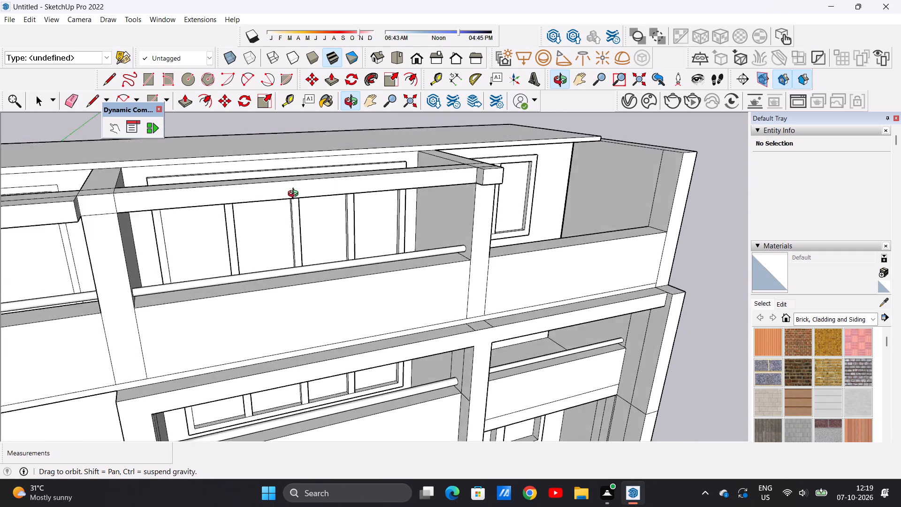
middle_click_drag(295, 195, 241, 230)
scroll(249, 223, "down", 9)
scroll(272, 212, "up", 4)
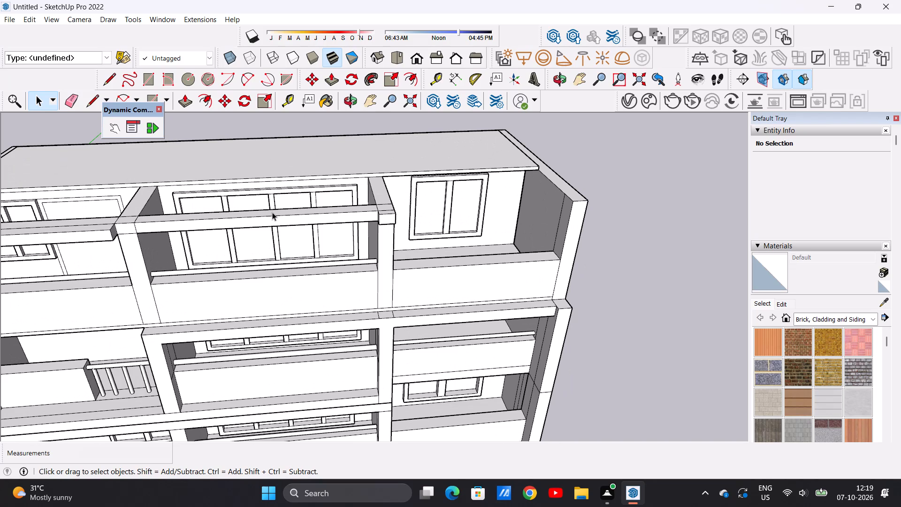
scroll(272, 212, "down", 6)
middle_click_drag(214, 217, 155, 224)
scroll(181, 199, "up", 7)
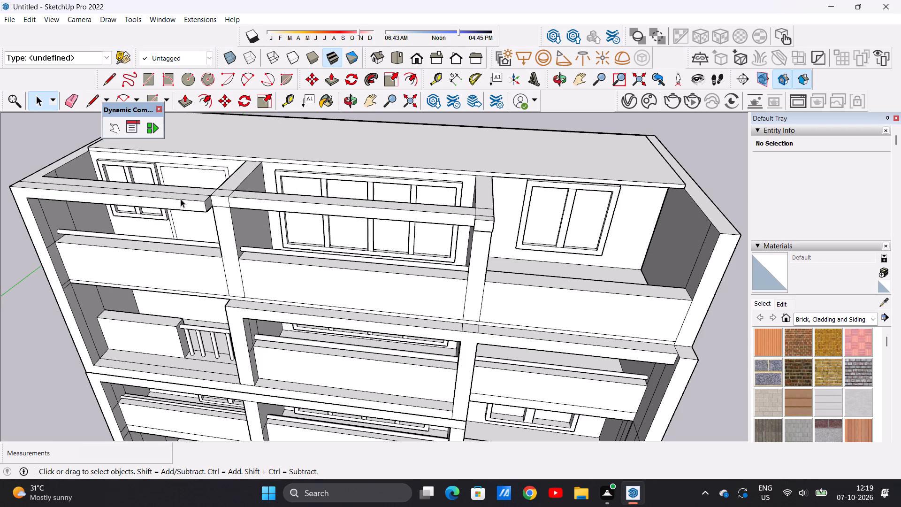
key("ctrl+z")
key("space")
Push/Pull the projecting top beam's end face near the first dividing wall about 61' 3 15/16" along the facade to the second dividing wall's far side.
scroll(191, 201, "down", 6)
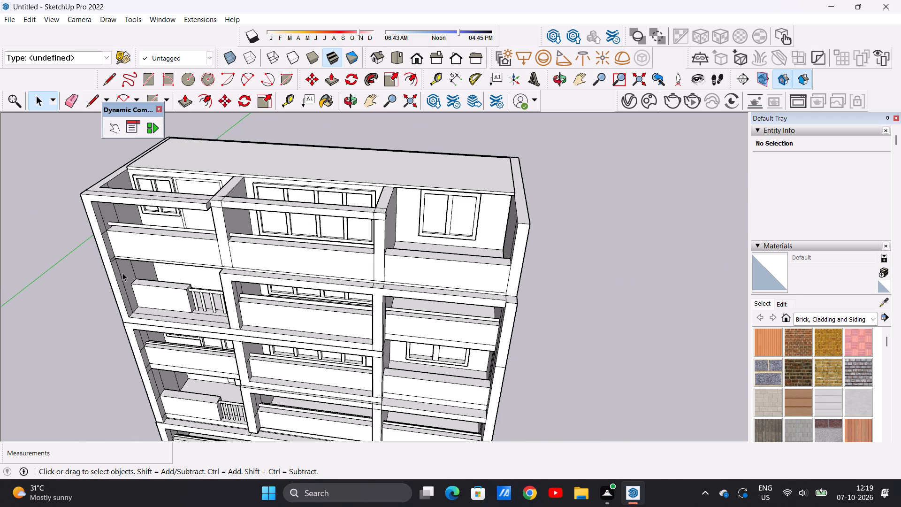
middle_click_drag(94, 271, 315, 217)
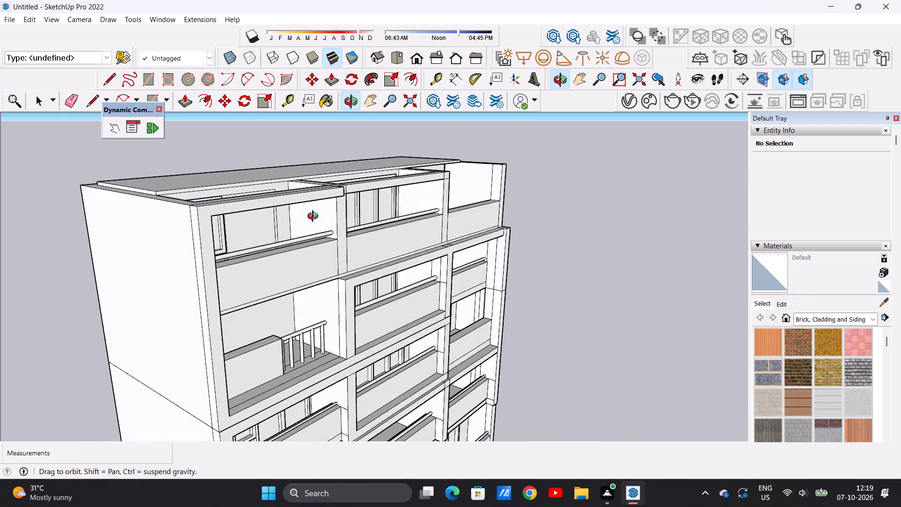
middle_click_drag(315, 217, 312, 217)
middle_click_drag(367, 188, 176, 199)
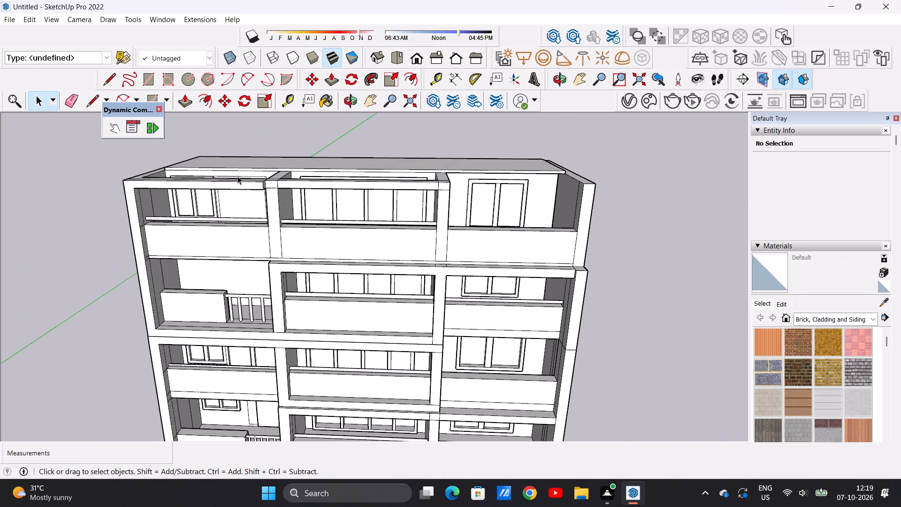
middle_click_drag(305, 177, 230, 184)
scroll(271, 169, "up", 10)
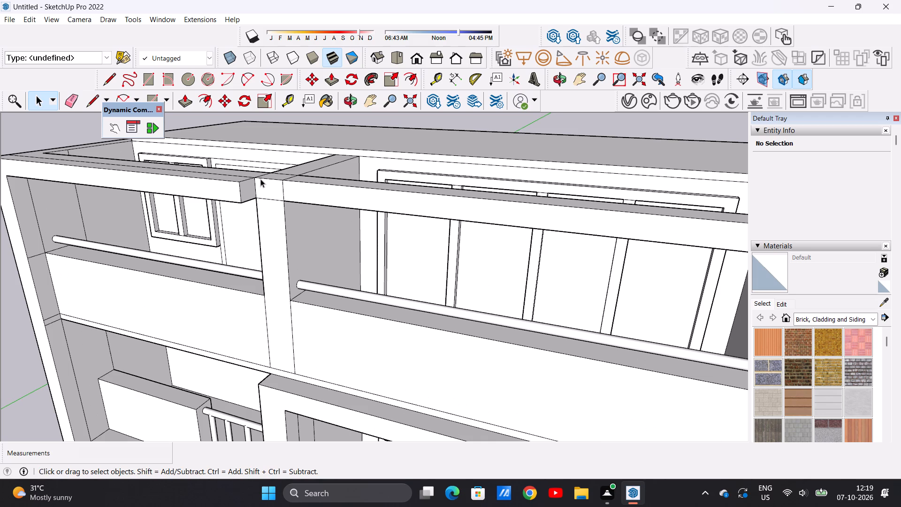
key("p")
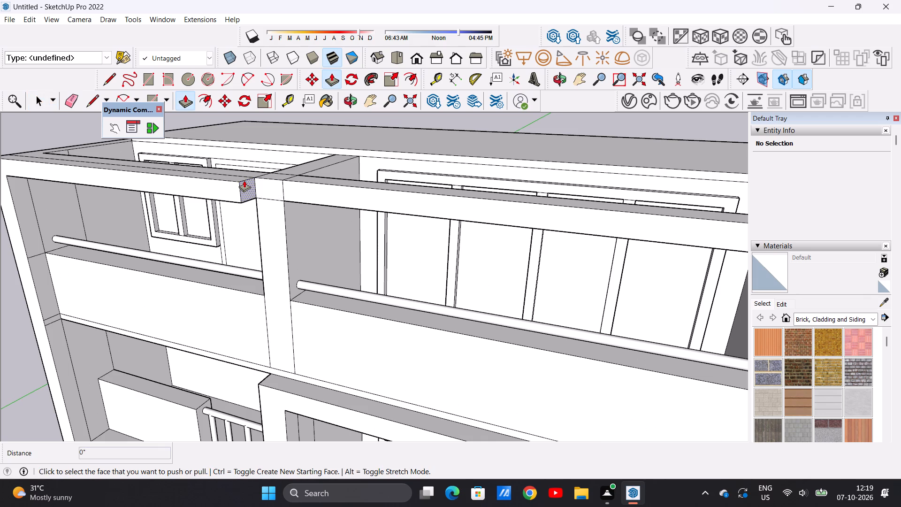
left_click(244, 181)
scroll(321, 195, "down", 12)
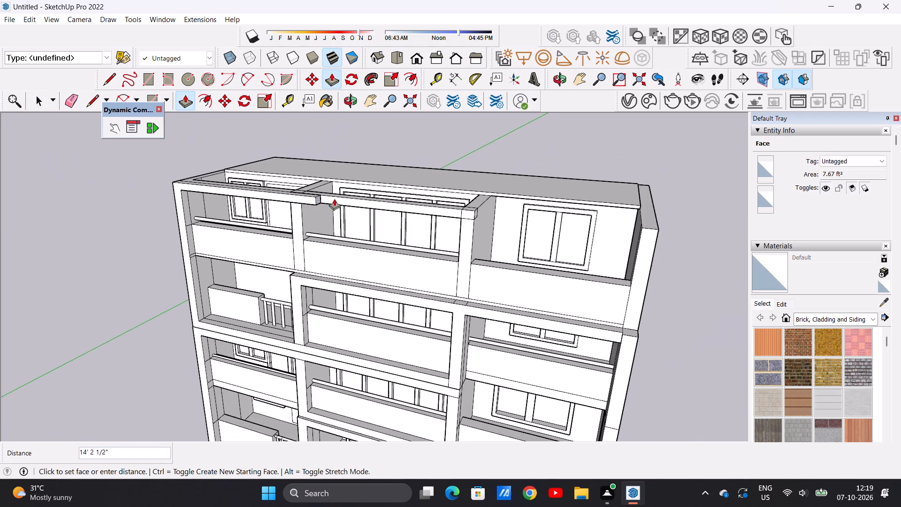
scroll(472, 213, "up", 10)
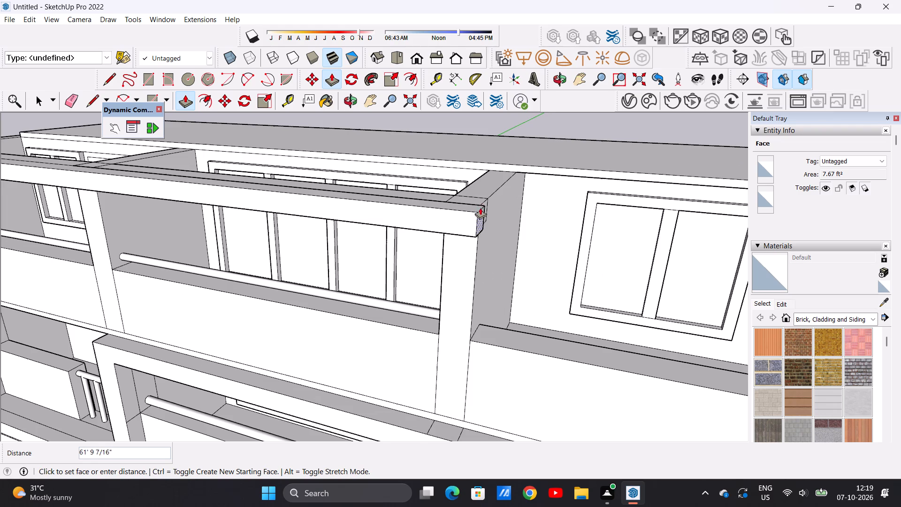
middle_click_drag(453, 213, 390, 214)
scroll(405, 206, "up", 6)
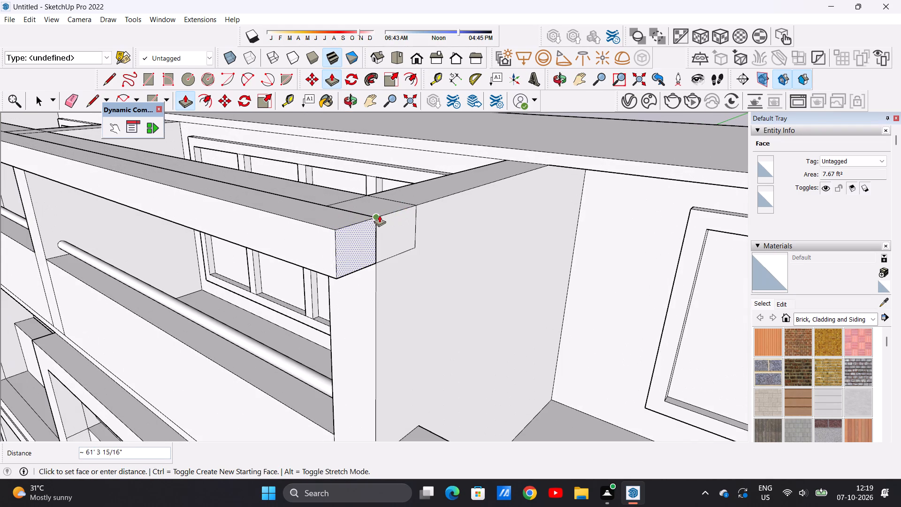
left_click(375, 217)
Push/Pull the second dividing wall's front face below the extended top beam outward 3' 1/8", flush with the beam.
scroll(375, 217, "down", 10)
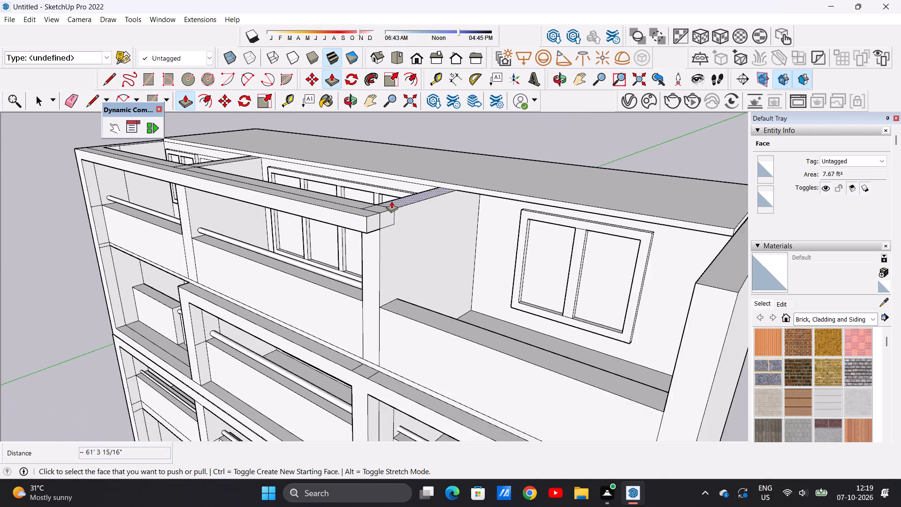
scroll(391, 201, "down", 3)
scroll(375, 255, "up", 6)
left_click(375, 254)
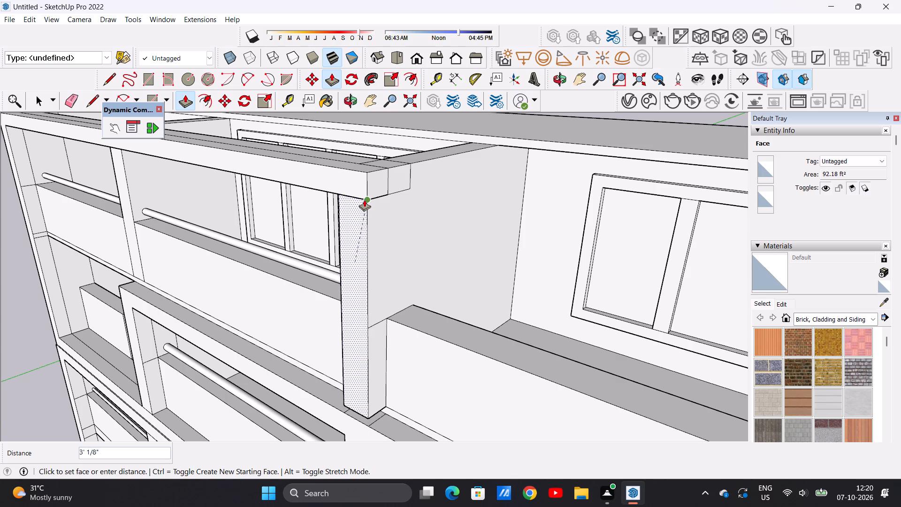
left_click(364, 200)
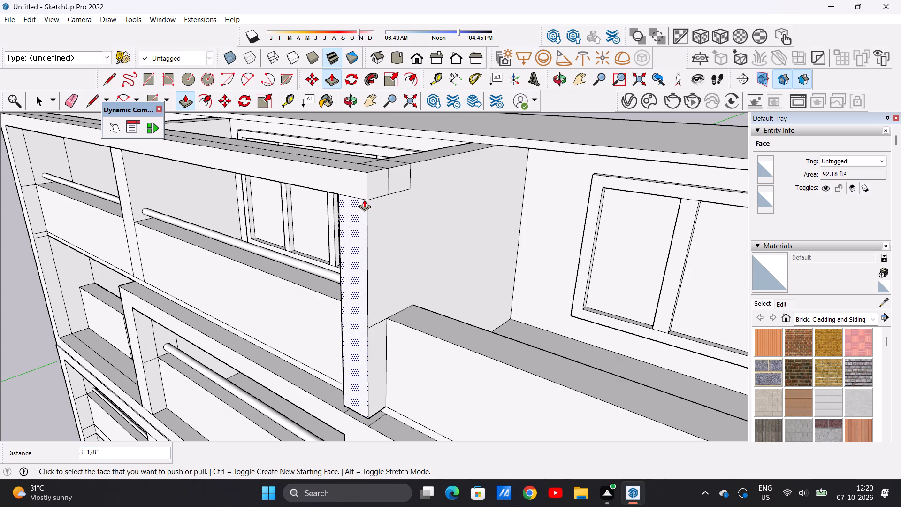
key("space")
Examine the upper front facade from several angles, comparing the extended top beam and second dividing wall with the open last bay.
scroll(367, 258, "down", 12)
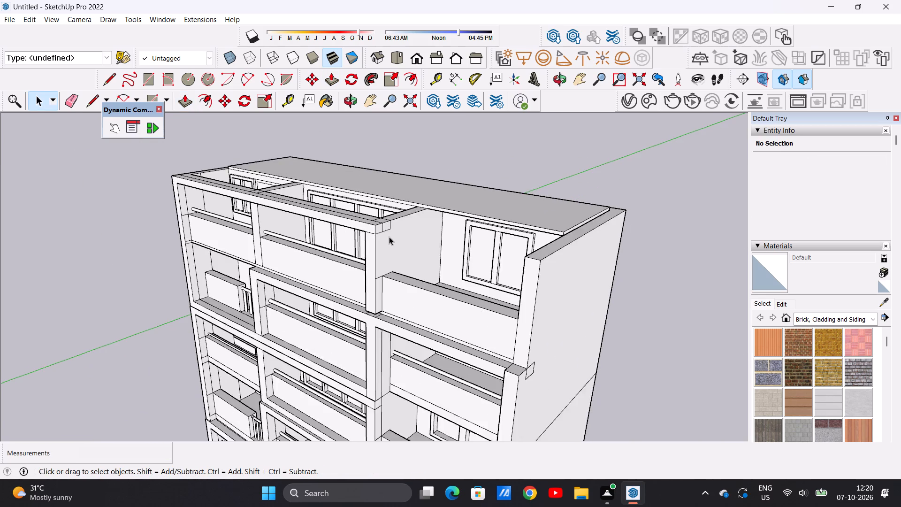
scroll(389, 237, "down", 5)
middle_click_drag(325, 248, 465, 211)
scroll(443, 219, "up", 5)
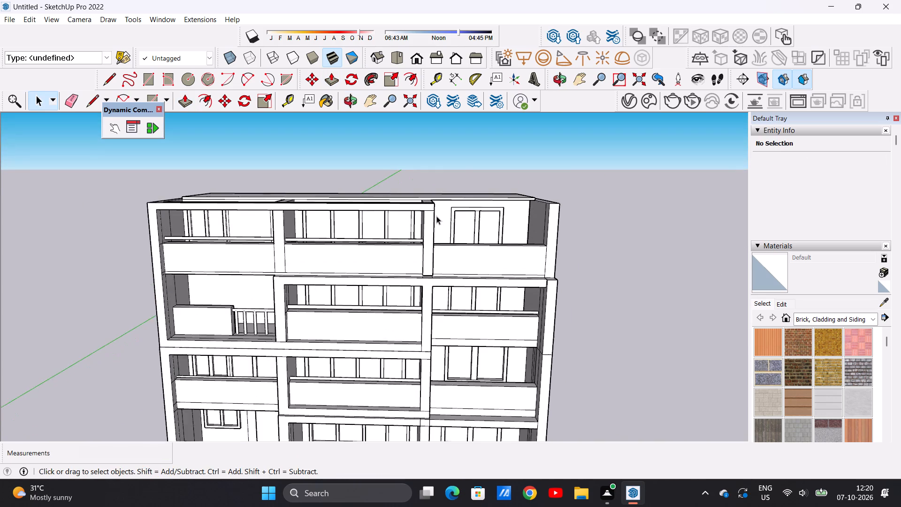
scroll(436, 216, "up", 4)
middle_click_drag(420, 195, 418, 225)
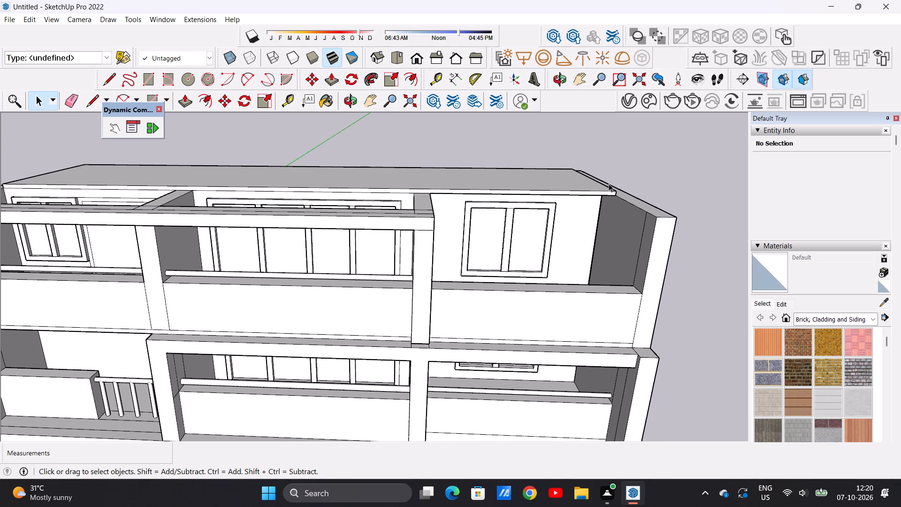
scroll(602, 224, "down", 4)
scroll(618, 226, "up", 4)
middle_click_drag(584, 231, 544, 229)
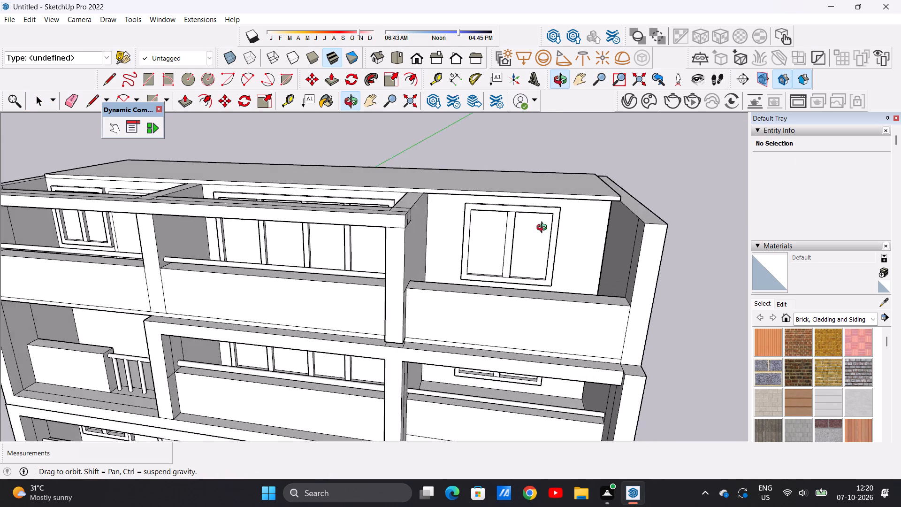
middle_click_drag(544, 229, 518, 227)
scroll(572, 215, "down", 3)
scroll(637, 205, "down", 4)
scroll(473, 218, "up", 7)
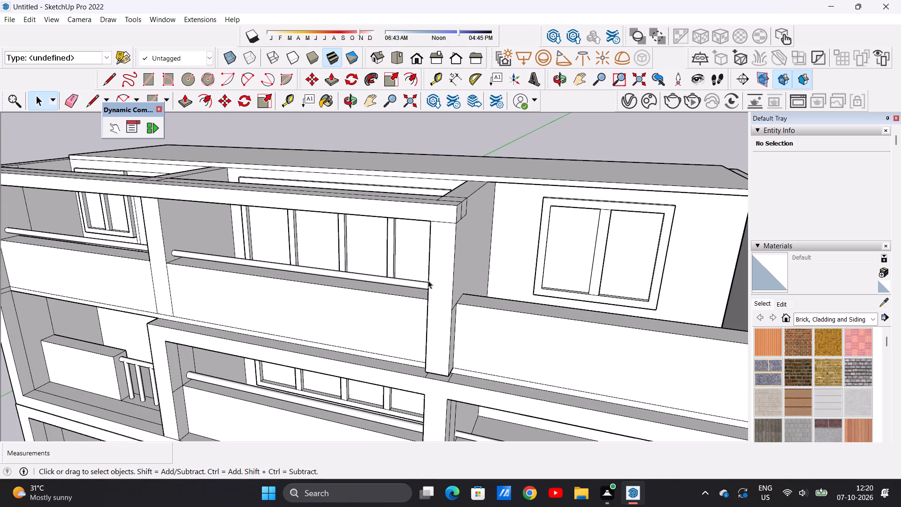
scroll(435, 261, "down", 13)
scroll(440, 296, "up", 8)
middle_click_drag(467, 197, 420, 284)
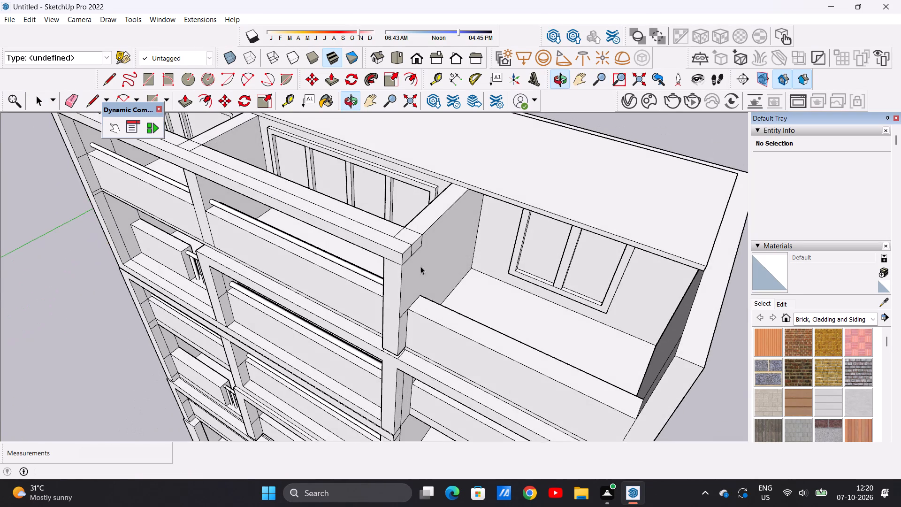
scroll(409, 247, "up", 3)
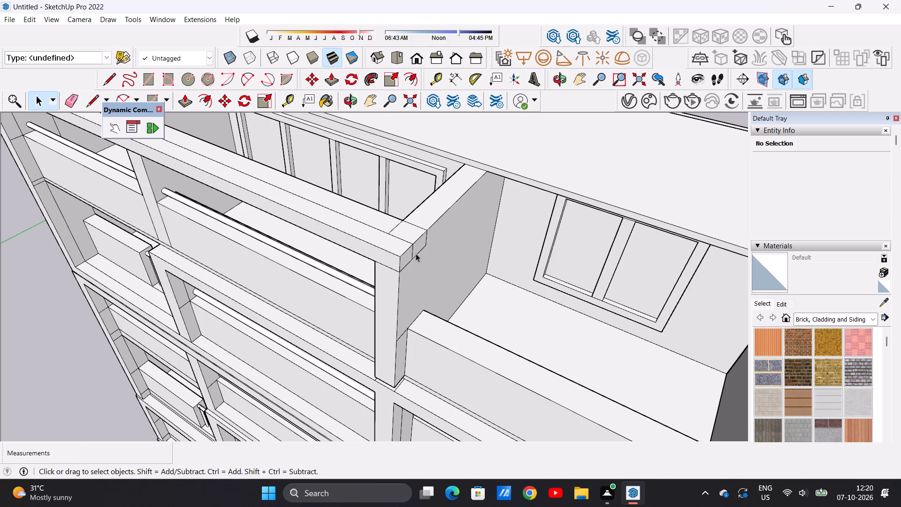
scroll(418, 250, "down", 10)
scroll(427, 295, "up", 2)
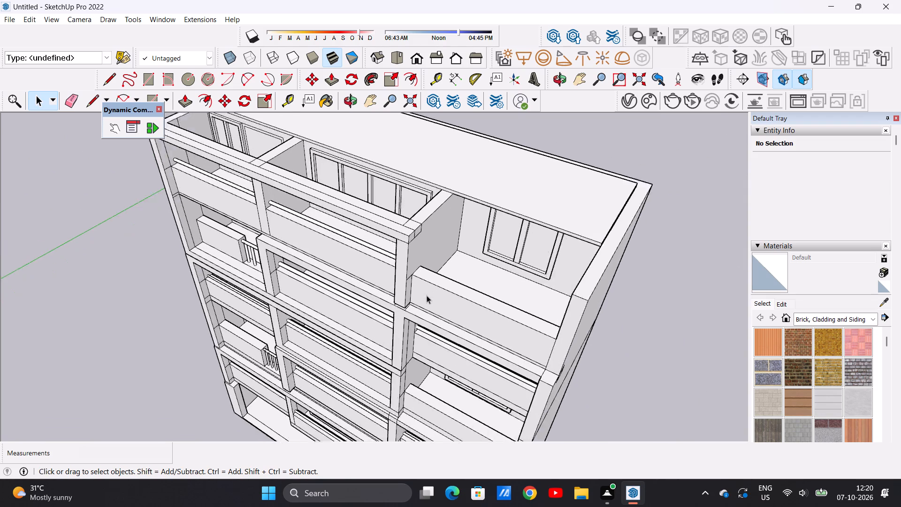
scroll(427, 295, "up", 2)
middle_click_drag(432, 289, 445, 231)
scroll(443, 277, "down", 4)
middle_click_drag(455, 177, 583, 3)
scroll(455, 177, "up", 1)
scroll(535, 191, "down", 1)
middle_click_drag(534, 188, 449, 384)
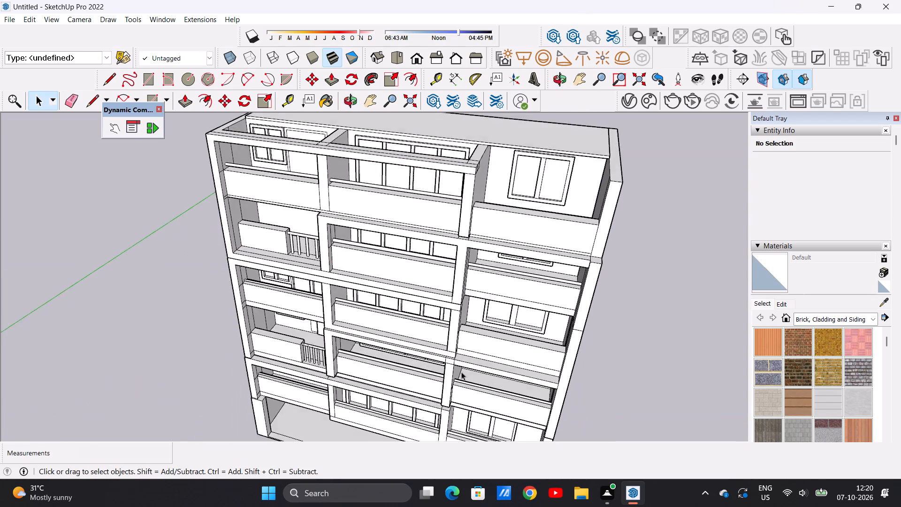
Push/Pull the projecting top beam's end face about 46' 5 3/8" across the open last bay to the end wall's outer corner.
scroll(462, 372, "down", 6)
middle_click_drag(523, 251, 475, 255)
scroll(461, 309, "up", 12)
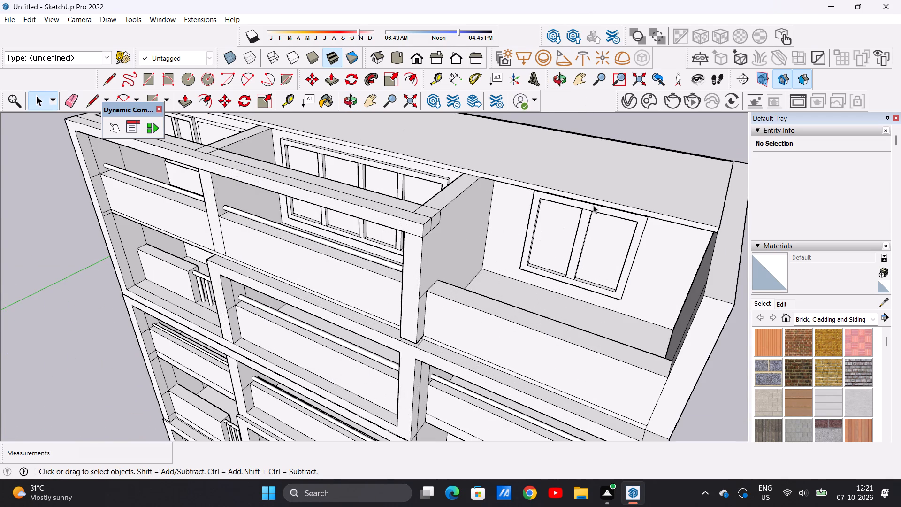
scroll(412, 225, "up", 11)
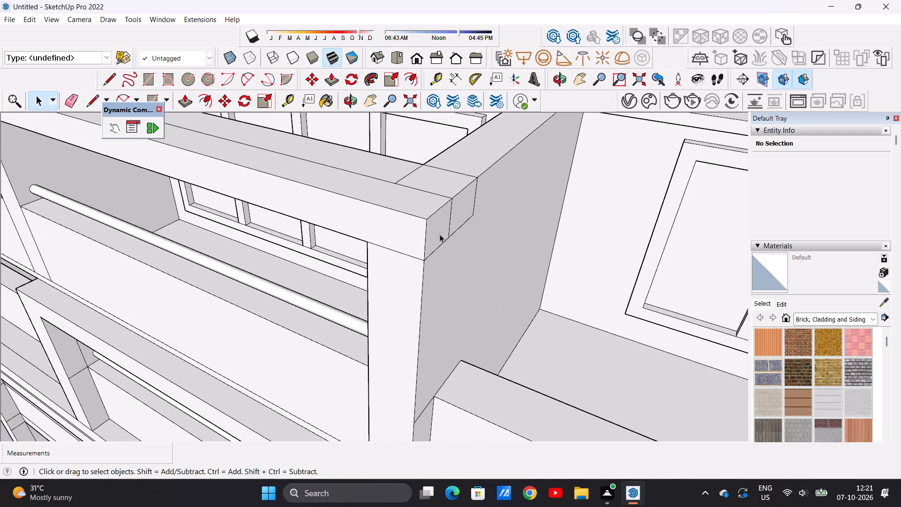
key("p")
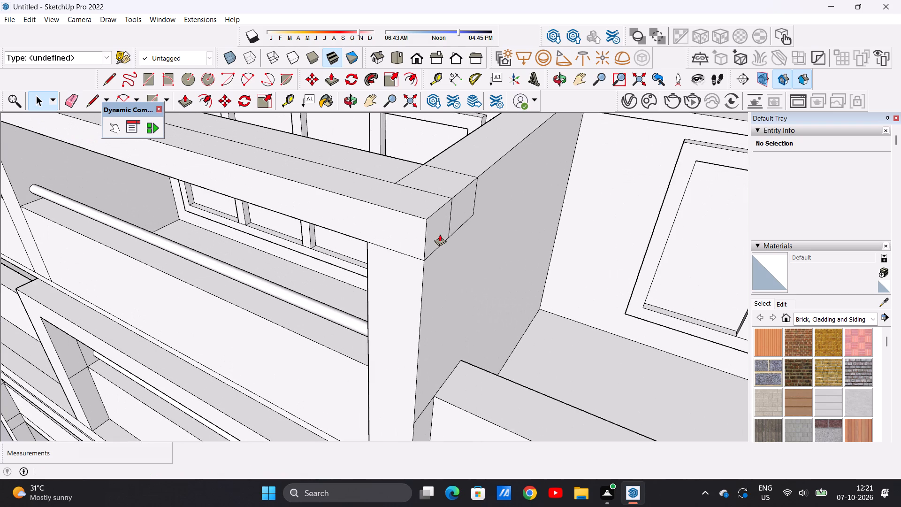
left_click(434, 230)
scroll(489, 243, "down", 9)
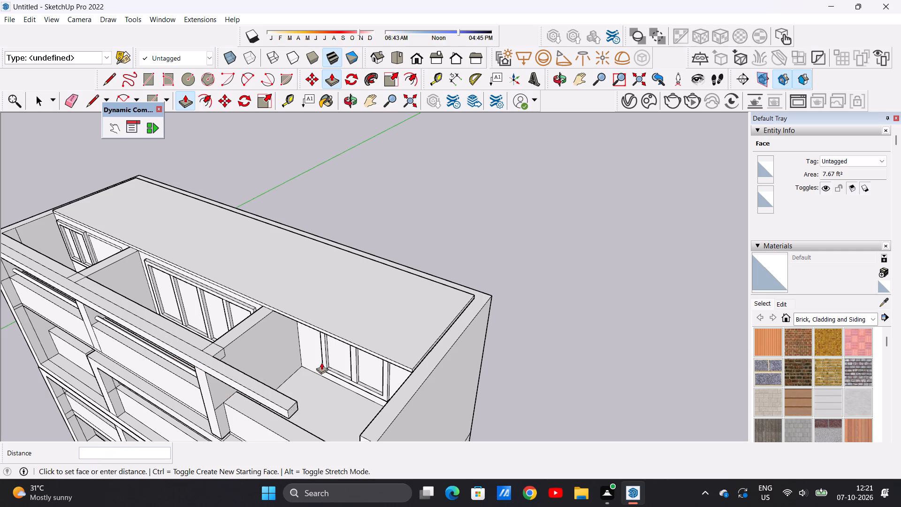
scroll(339, 363, "down", 9)
middle_click_drag(339, 384, 390, 311)
scroll(422, 325, "up", 4)
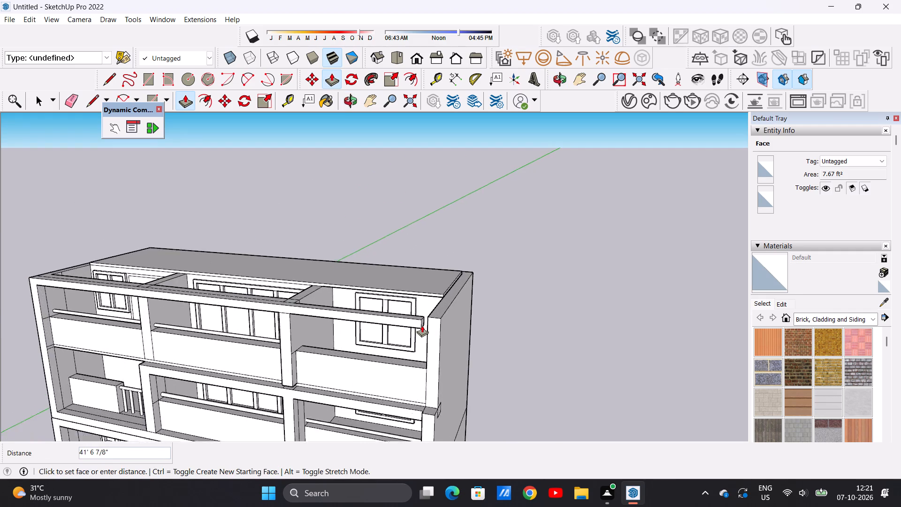
scroll(422, 325, "up", 13)
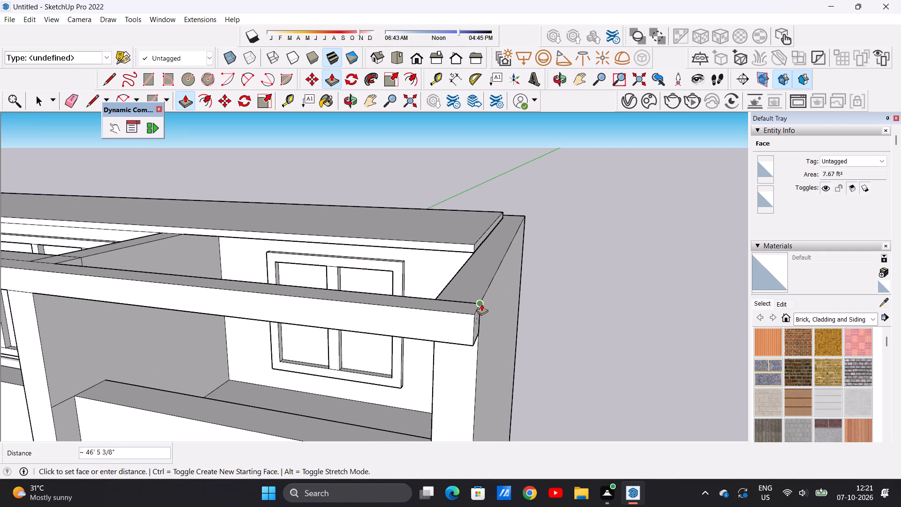
left_click(481, 304)
key("space")
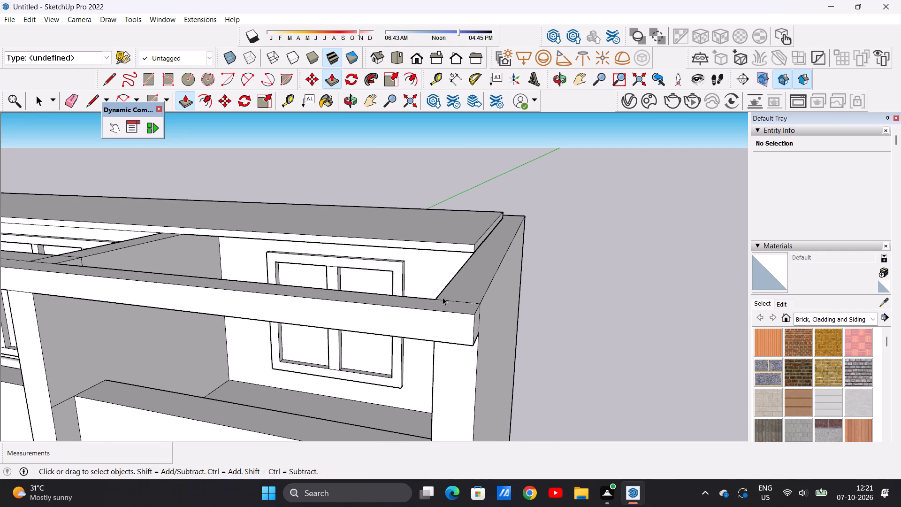
Examine the upper front facade, checking how the extended top beam meets the dividing walls and the end wall.
scroll(436, 294, "down", 12)
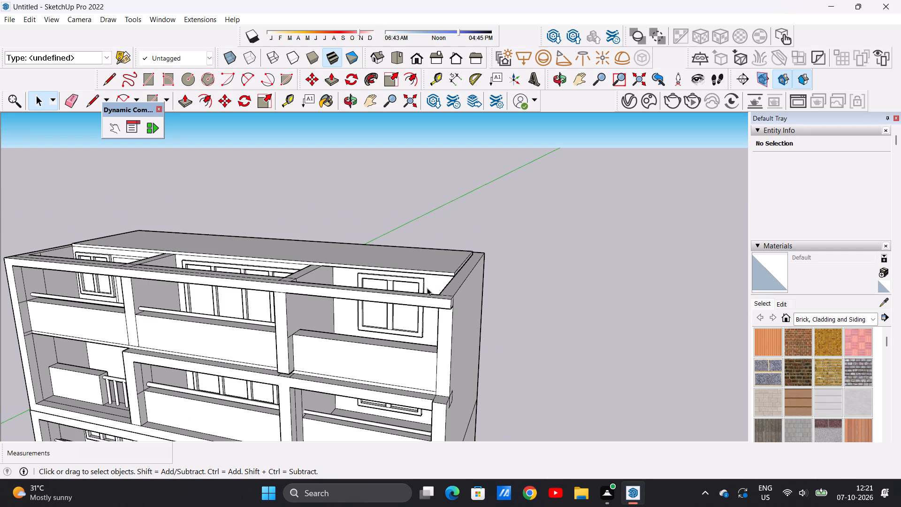
middle_click_drag(411, 345, 420, 294)
scroll(415, 311, "down", 1)
scroll(439, 286, "up", 5)
middle_click_drag(452, 302, 462, 340)
scroll(462, 339, "up", 1)
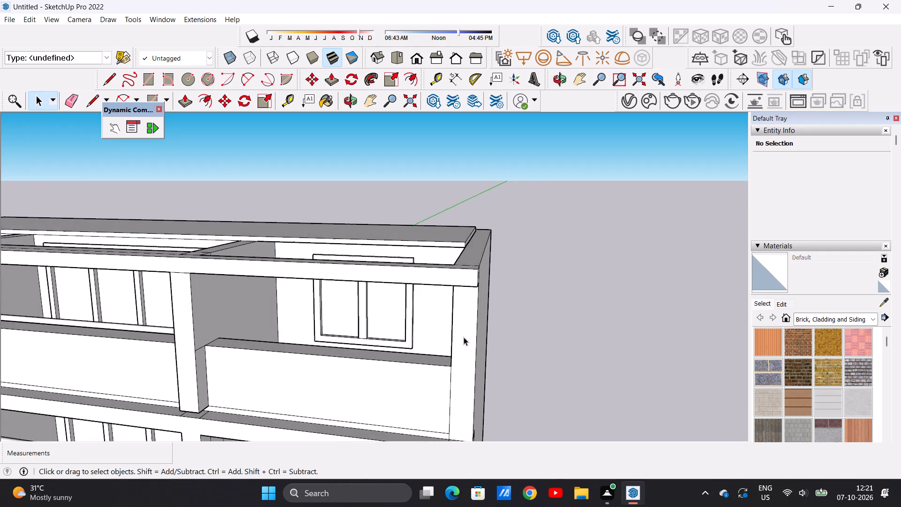
scroll(464, 322, "down", 12)
scroll(375, 332, "up", 5)
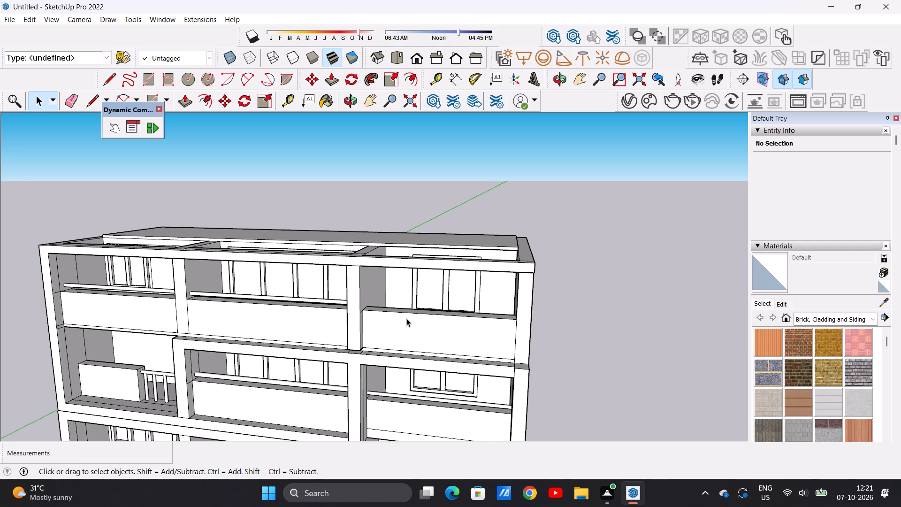
scroll(408, 334, "down", 10)
middle_click_drag(360, 288, 377, 360)
Examine the roof slab's edges and the surrounding wall tops at both ends of the building.
scroll(305, 296, "up", 12)
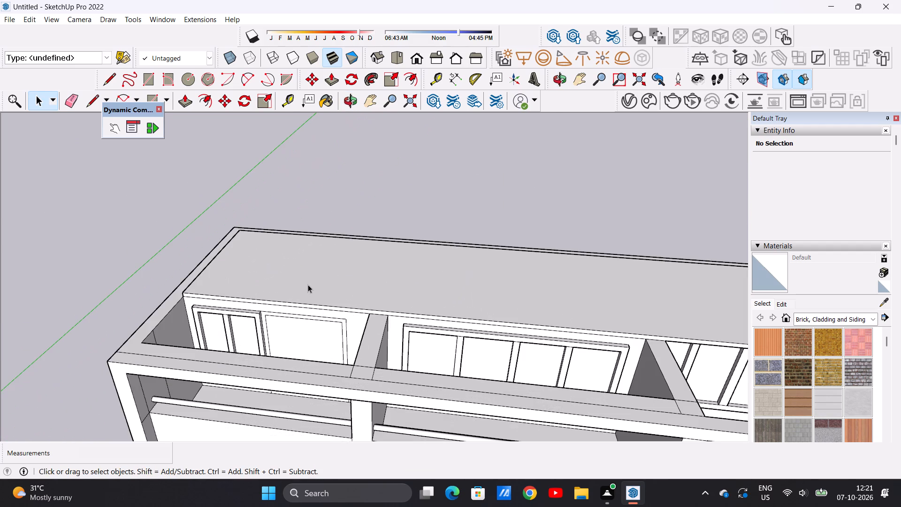
middle_click_drag(307, 278, 338, 350)
middle_click_drag(171, 293, 275, 275)
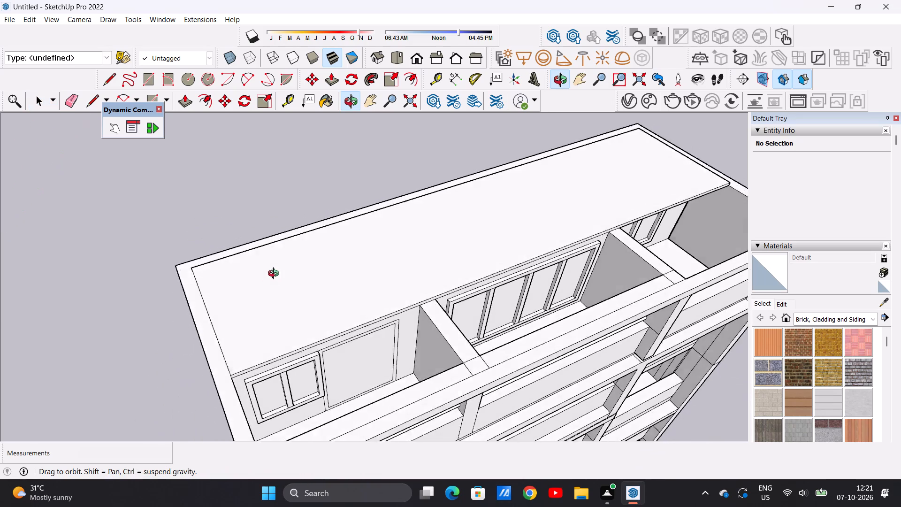
middle_click_drag(275, 275, 285, 268)
scroll(245, 347, "up", 20)
middle_click_drag(339, 330, 193, 319)
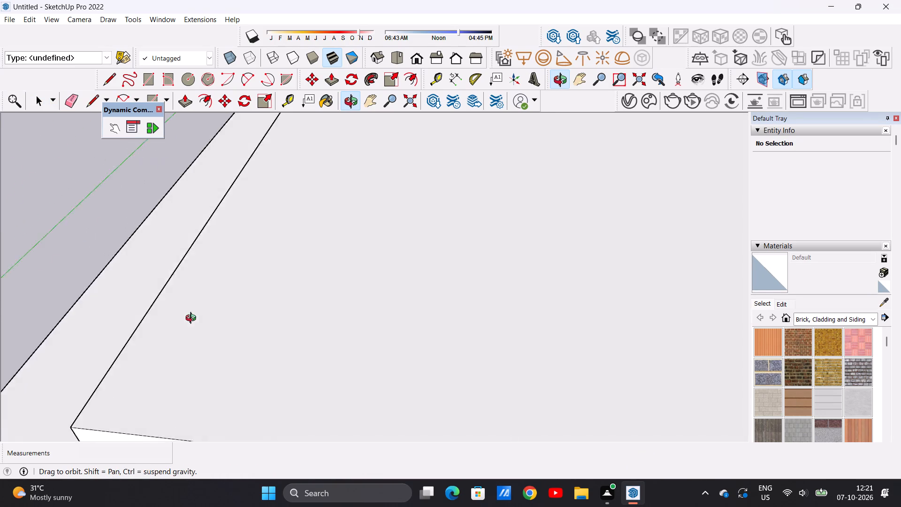
middle_click_drag(193, 319, 126, 306)
scroll(76, 319, "up", 7)
scroll(226, 318, "down", 12)
middle_click_drag(127, 357, 244, 316)
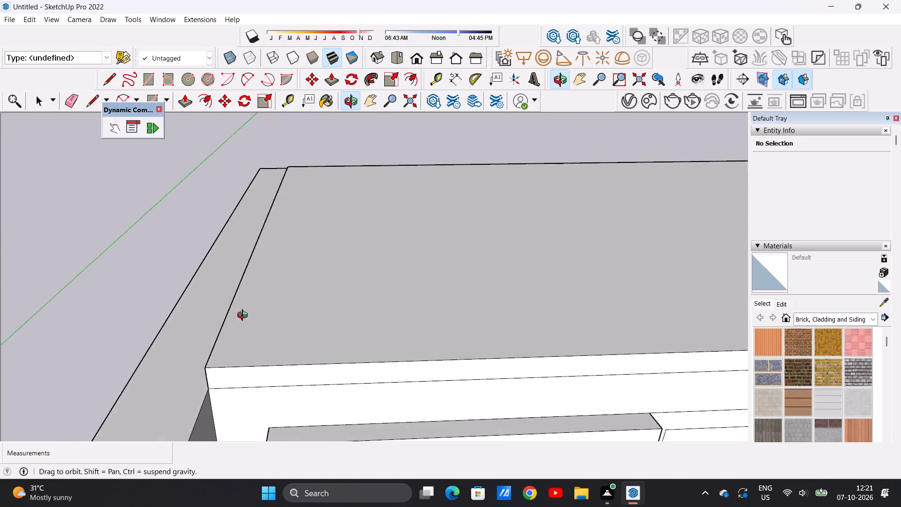
middle_click_drag(244, 316, 283, 300)
scroll(149, 350, "down", 20)
scroll(149, 350, "down", 2)
middle_click_drag(157, 366, 208, 345)
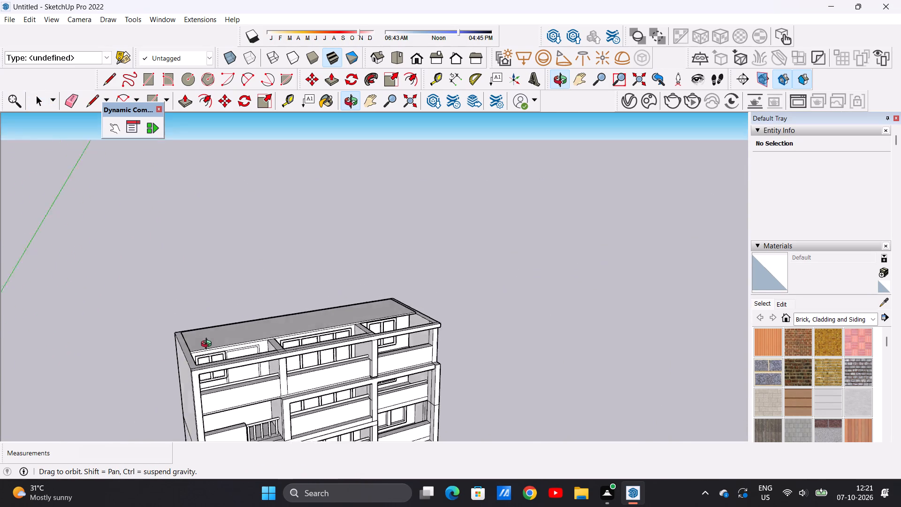
middle_click_drag(208, 345, 152, 354)
middle_click_drag(439, 338, 274, 365)
scroll(444, 300, "up", 13)
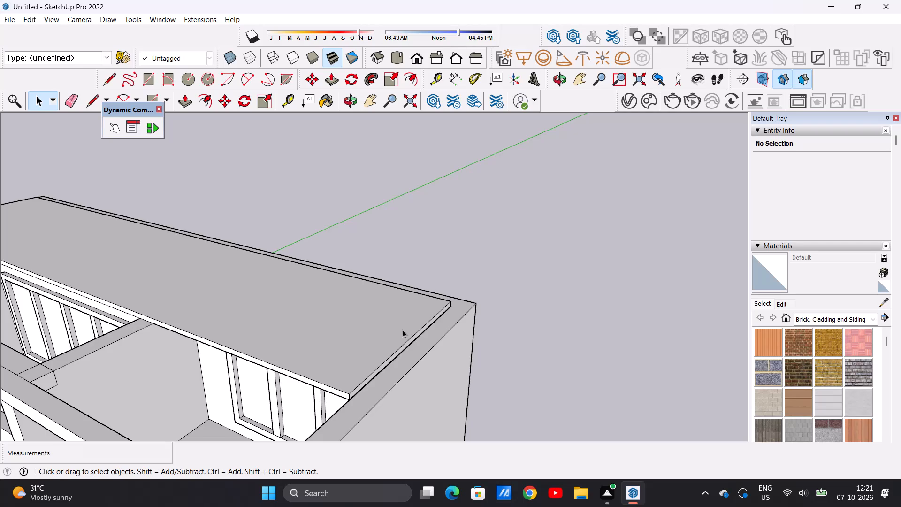
scroll(439, 317, "down", 6)
scroll(463, 408, "up", 6)
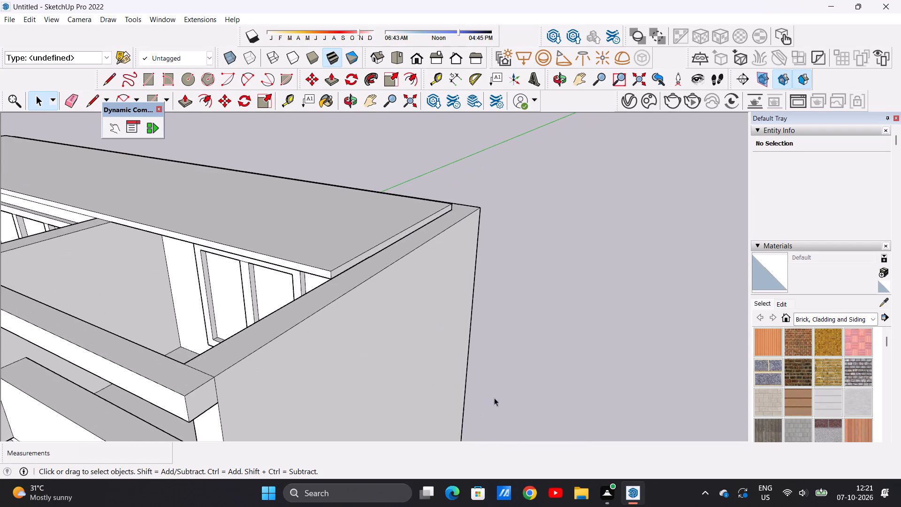
scroll(500, 398, "down", 6)
scroll(491, 384, "up", 6)
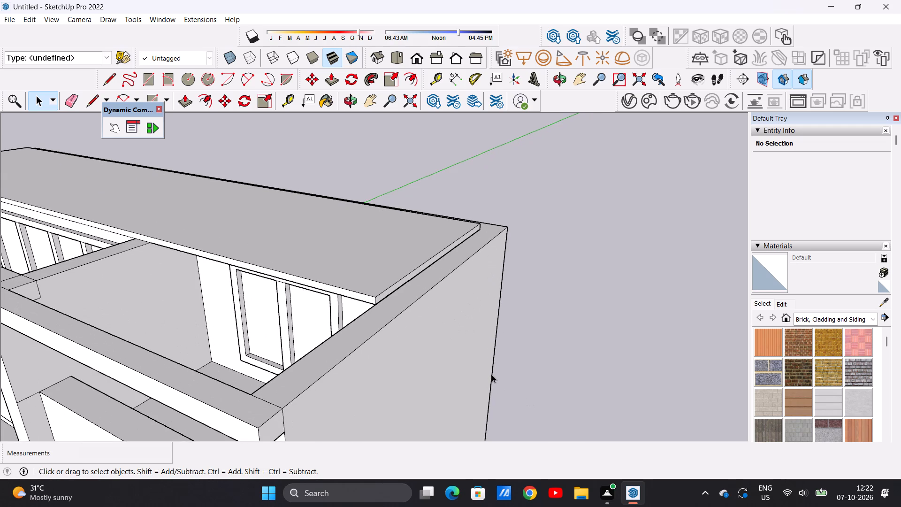
scroll(514, 363, "down", 4)
scroll(464, 354, "up", 3)
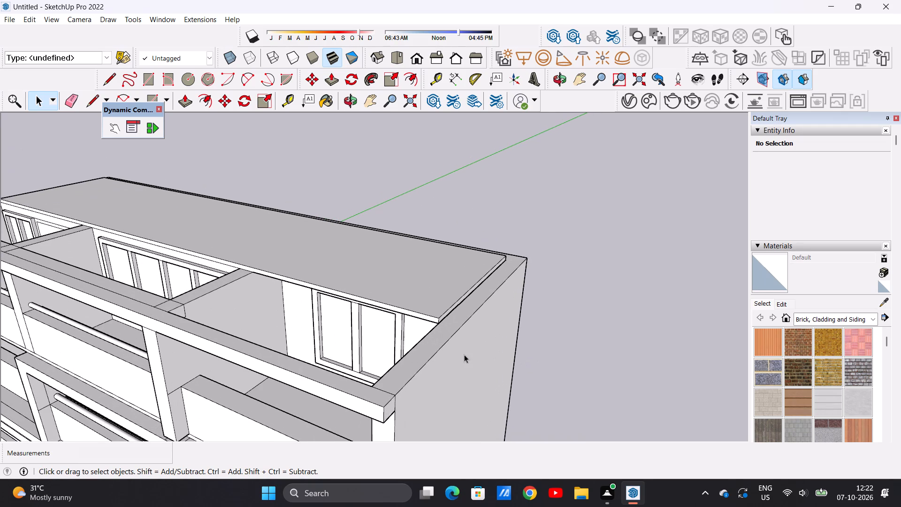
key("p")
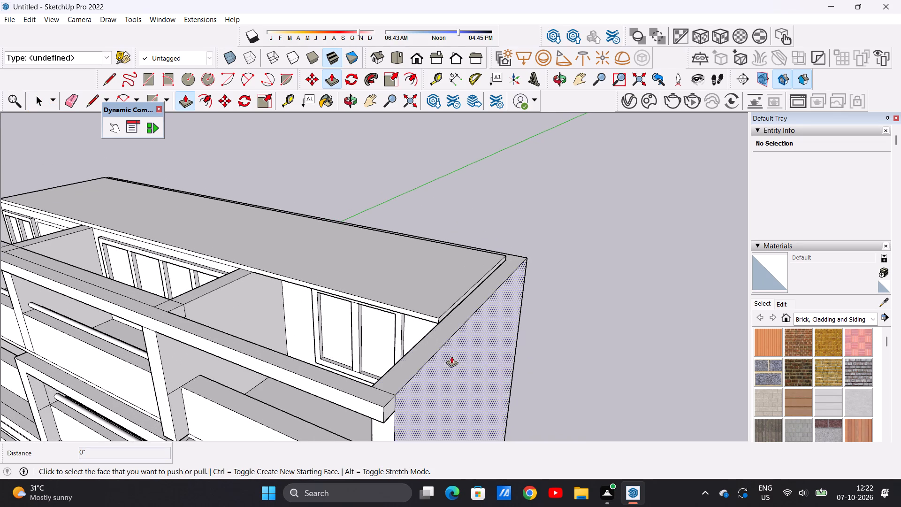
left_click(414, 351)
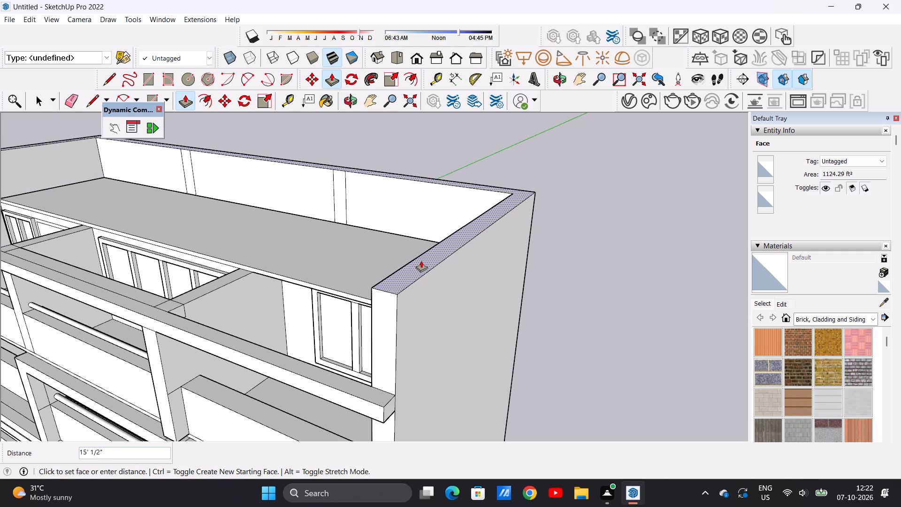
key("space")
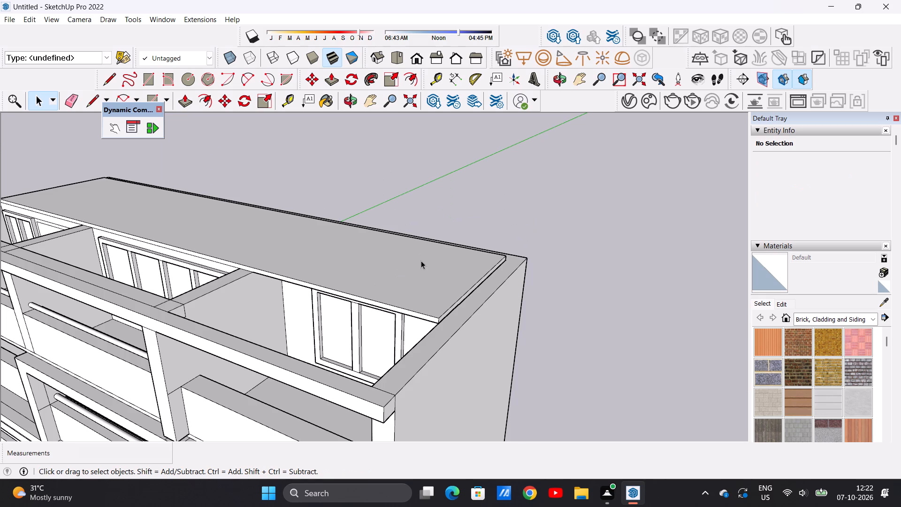
Push/Pull the roof slab's front edge face forward about 17' 10 5/8" and a further 3' 5 1/2" to the top beam's inner edge.
scroll(416, 301, "down", 3)
scroll(398, 314, "up", 5)
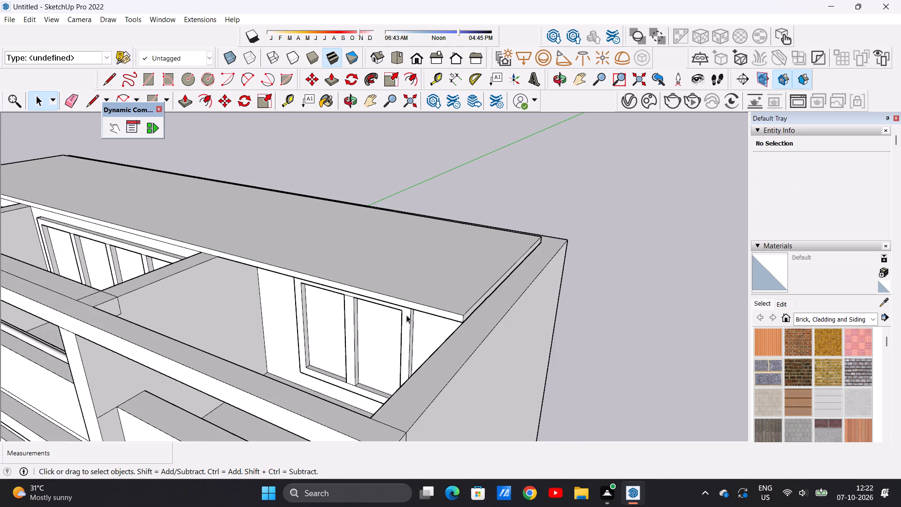
scroll(406, 315, "up", 4)
key("p")
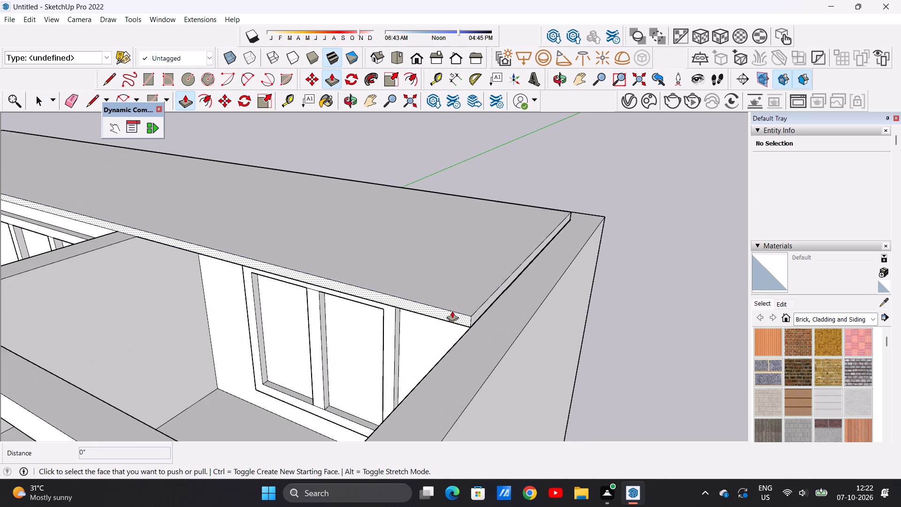
left_click(455, 314)
scroll(408, 362, "down", 6)
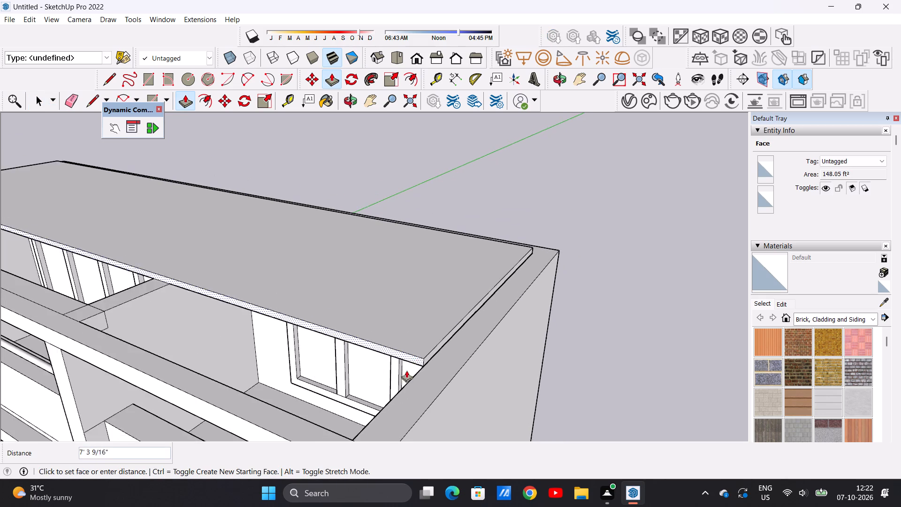
scroll(406, 370, "down", 6)
scroll(371, 404, "up", 10)
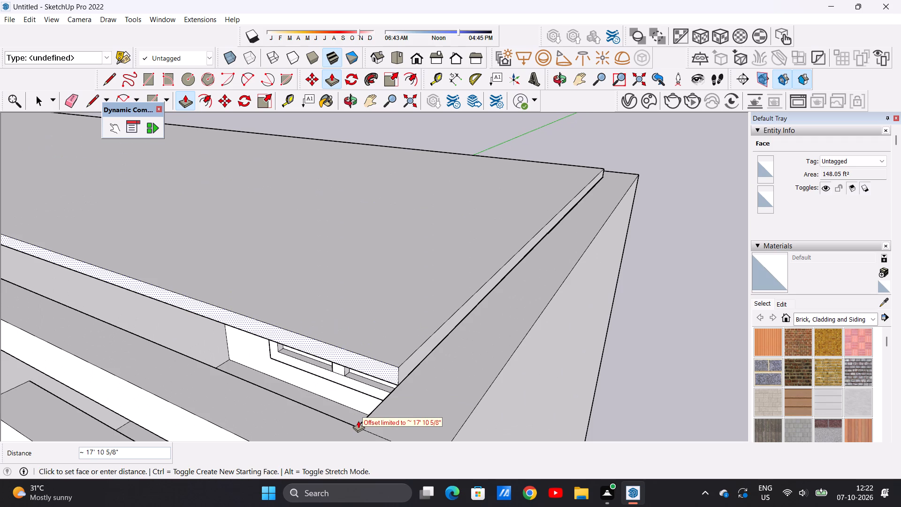
left_click(358, 421)
left_click(389, 371)
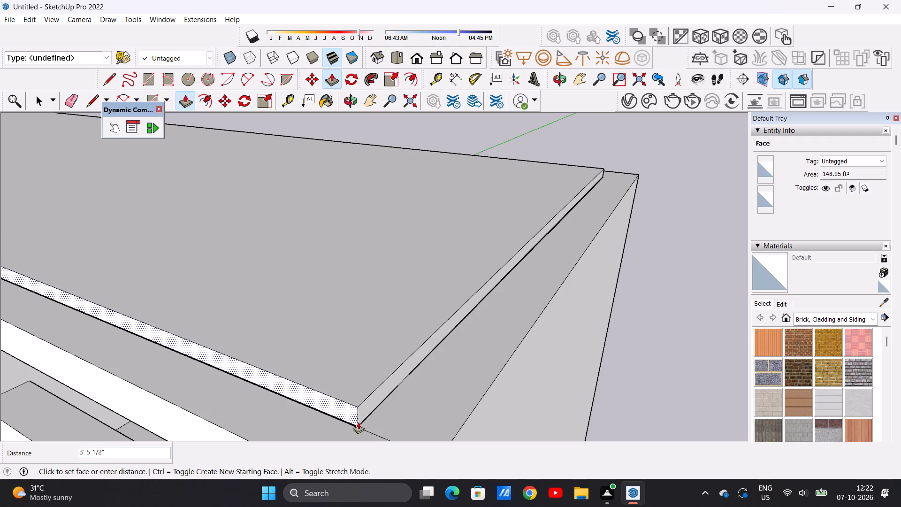
left_click(356, 425)
key("space")
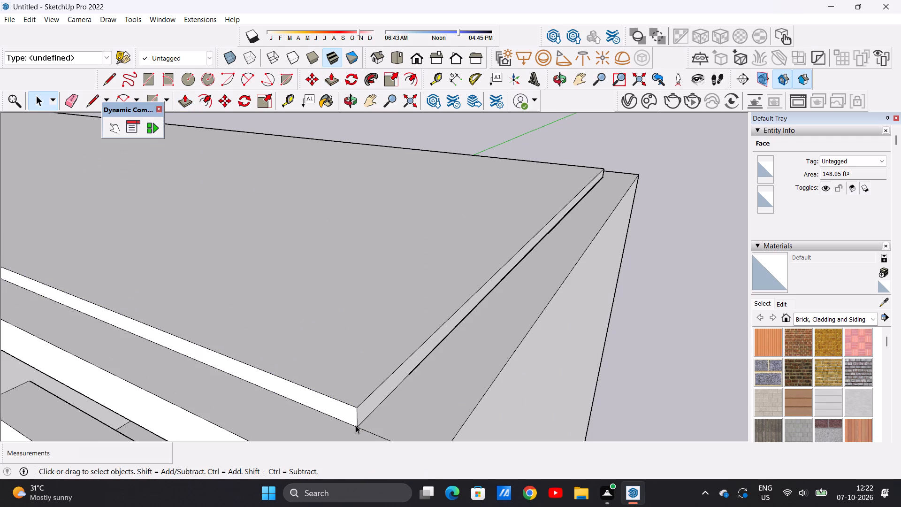
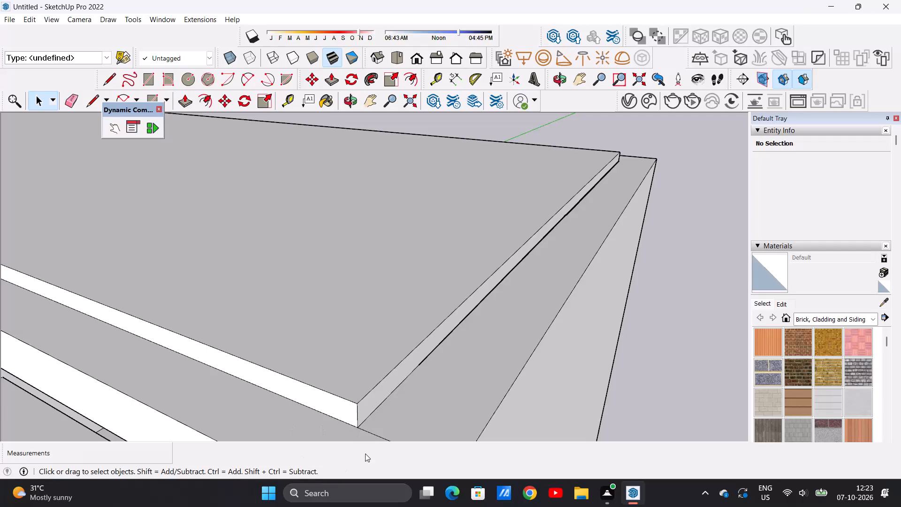
Push/Pull the continuous top face of the rear and end walls up 17' 4" to form a parapet around the roof slab.
scroll(371, 438, "down", 9)
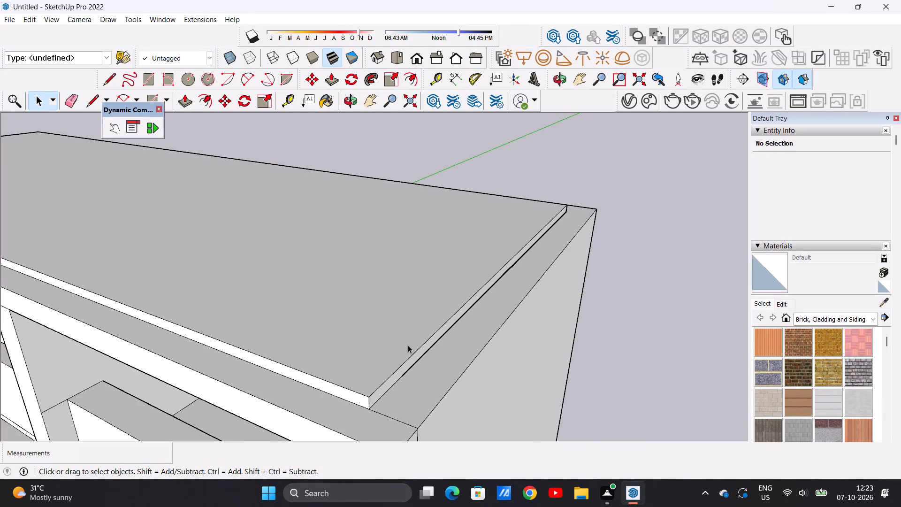
key("p")
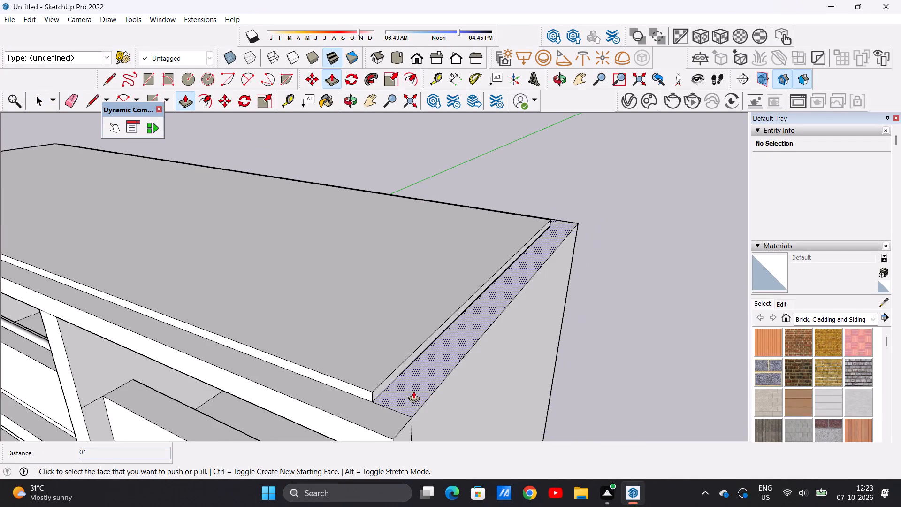
left_click(412, 390)
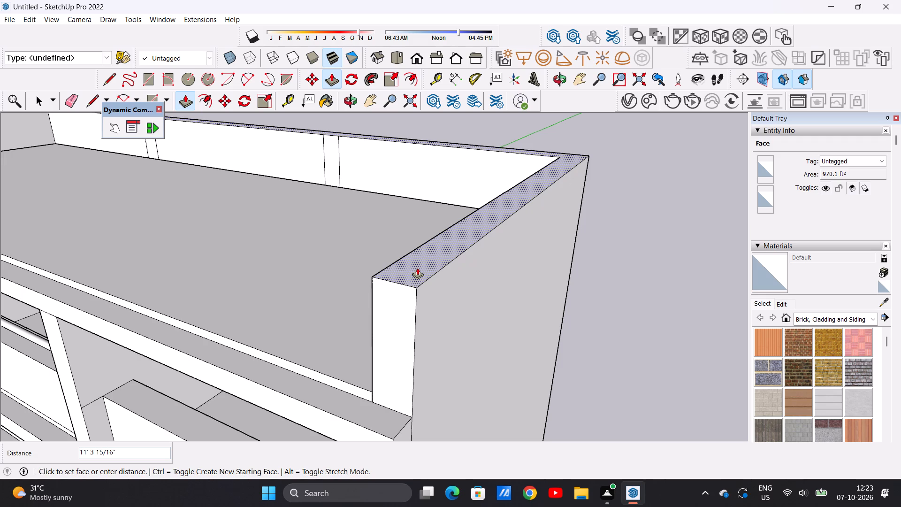
scroll(417, 268, "down", 8)
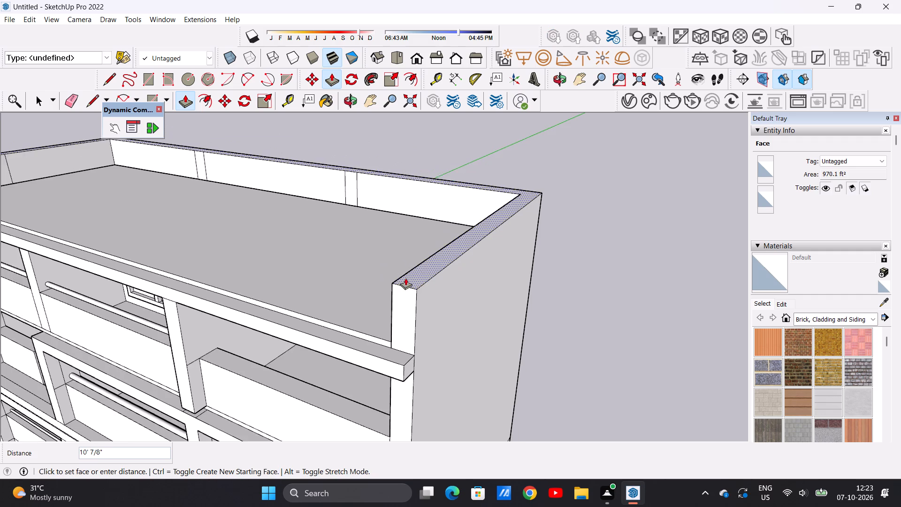
middle_click_drag(412, 277, 448, 246)
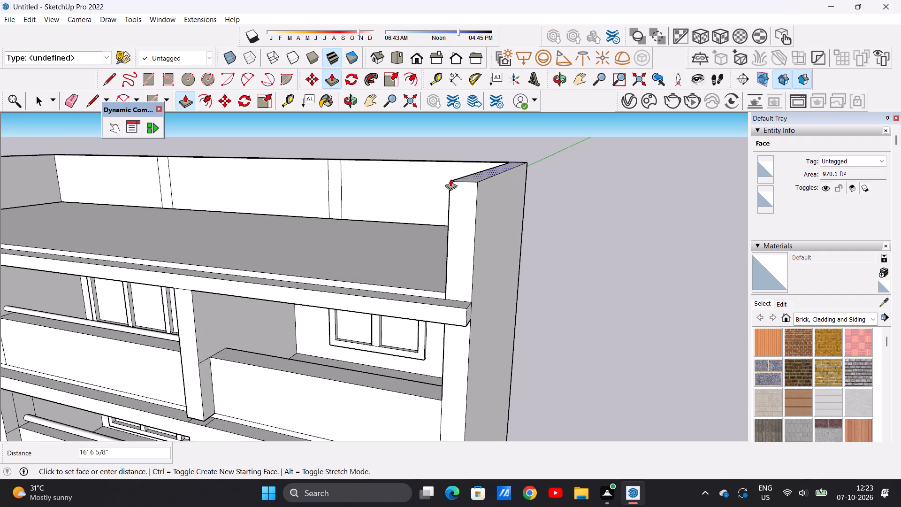
left_click(458, 174)
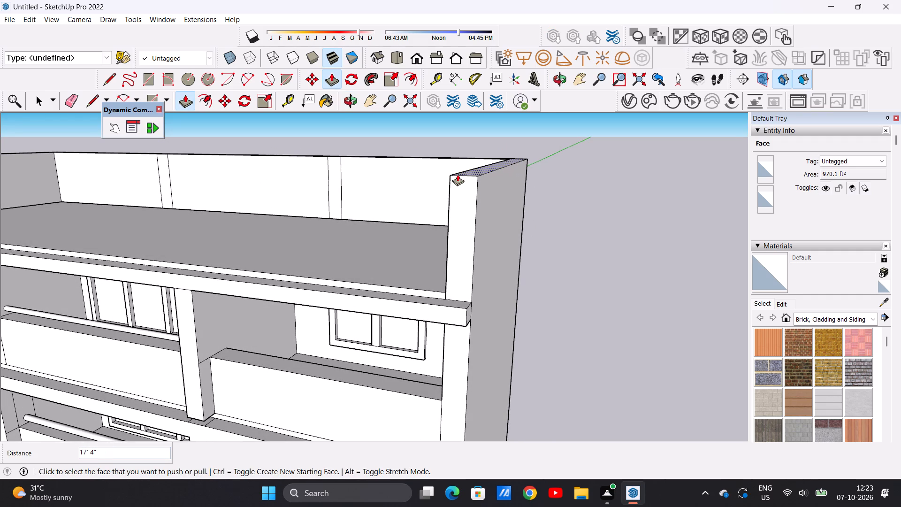
key("space")
Examine the parapet walls from the front and from above, judging their height against the floors below.
scroll(270, 253, "down", 5)
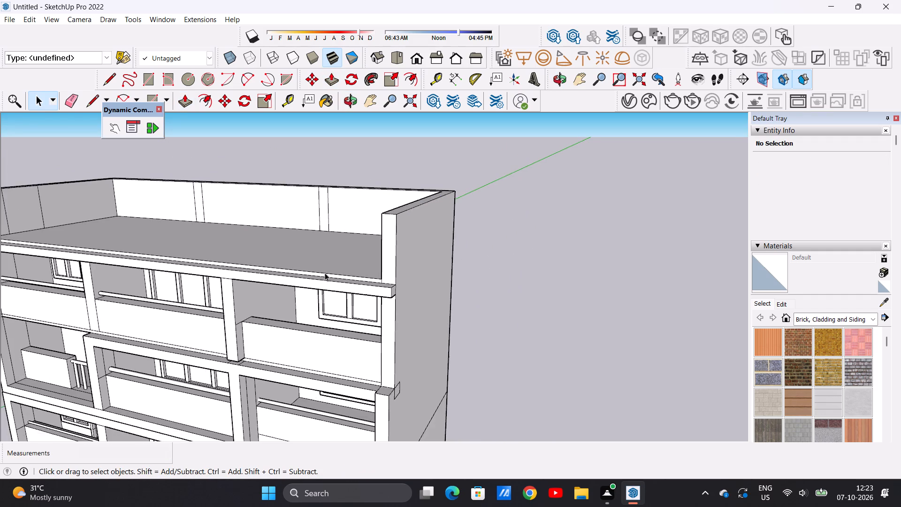
scroll(325, 273, "down", 4)
middle_click_drag(121, 208, 276, 264)
scroll(201, 223, "down", 5)
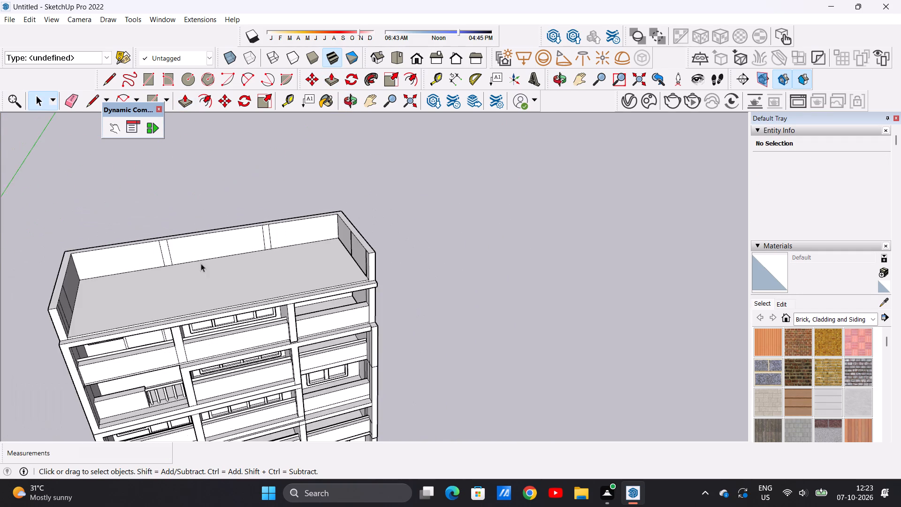
scroll(160, 292, "up", 7)
scroll(177, 247, "up", 4)
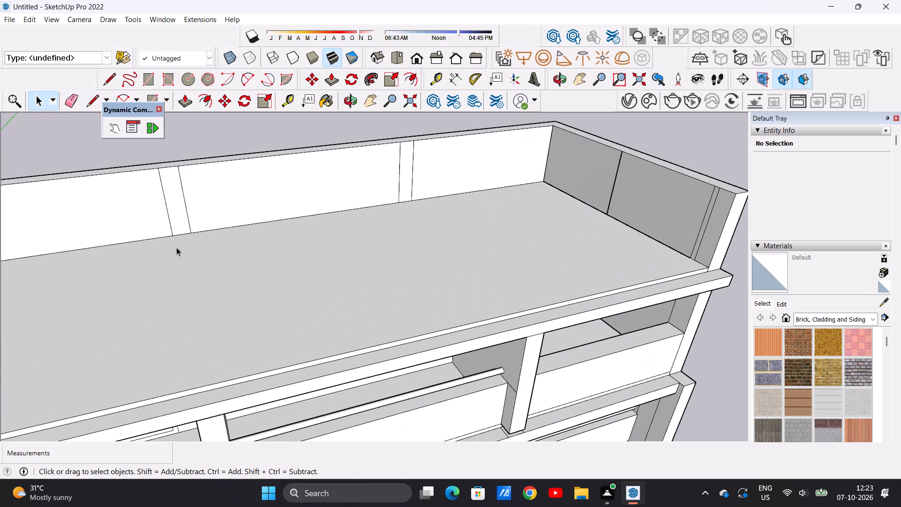
scroll(191, 248, "down", 19)
middle_click_drag(217, 267, 202, 216)
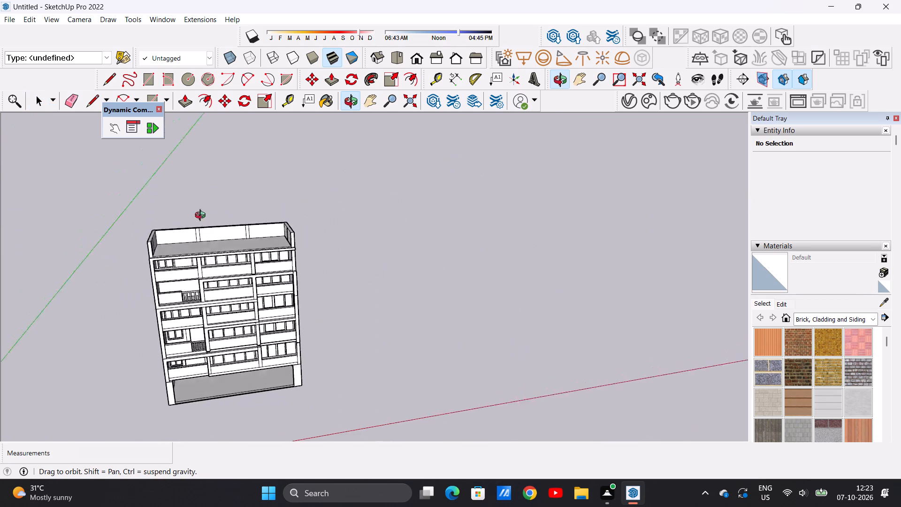
middle_click_drag(202, 216, 182, 185)
scroll(197, 234, "up", 12)
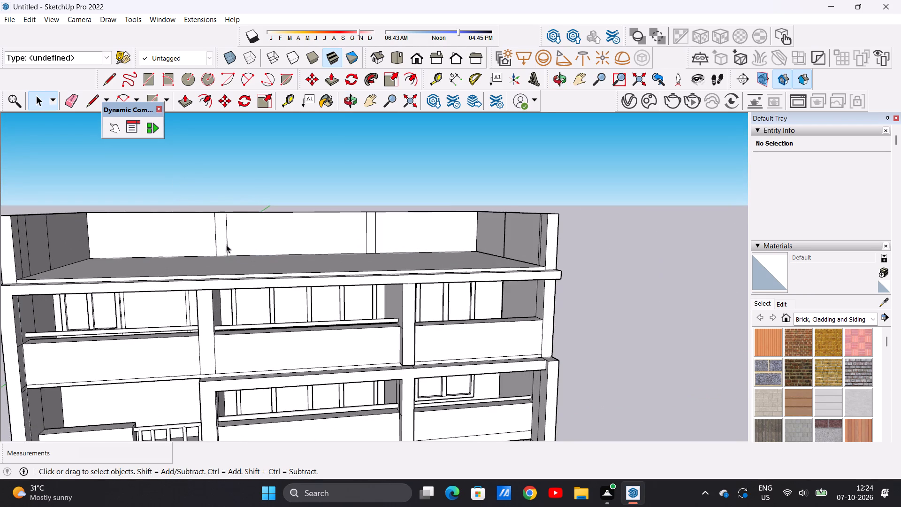
scroll(299, 241, "down", 7)
middle_click_drag(290, 236, 253, 347)
scroll(393, 271, "up", 10)
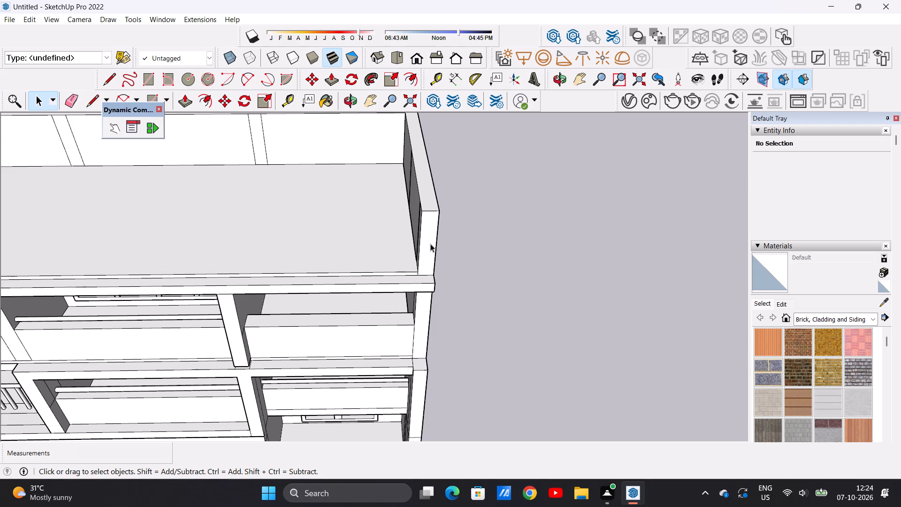
scroll(368, 233, "down", 5)
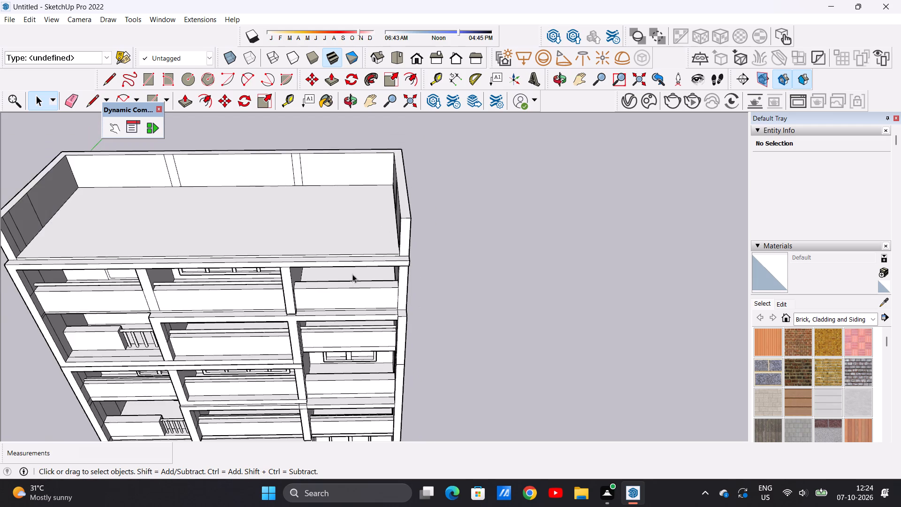
middle_click_drag(347, 281, 343, 154)
scroll(322, 259, "down", 12)
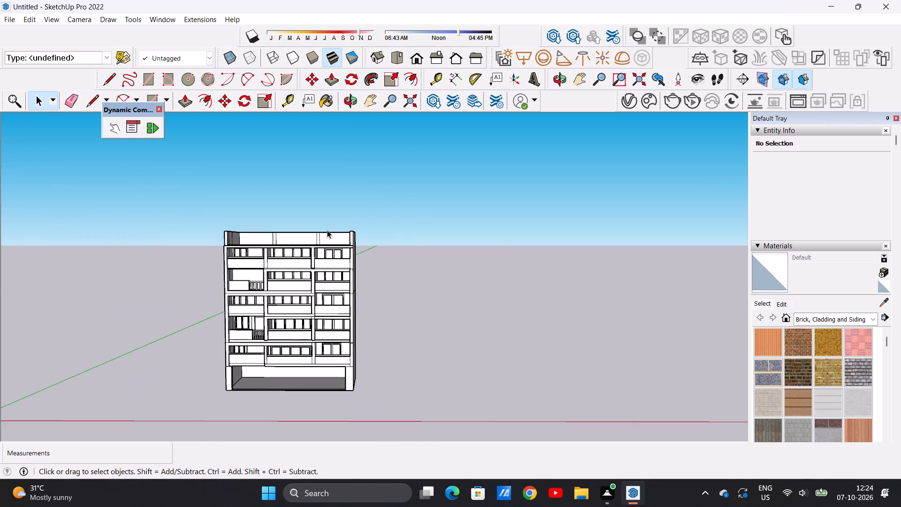
scroll(320, 230, "up", 7)
middle_click_drag(334, 240, 327, 321)
scroll(370, 236, "up", 4)
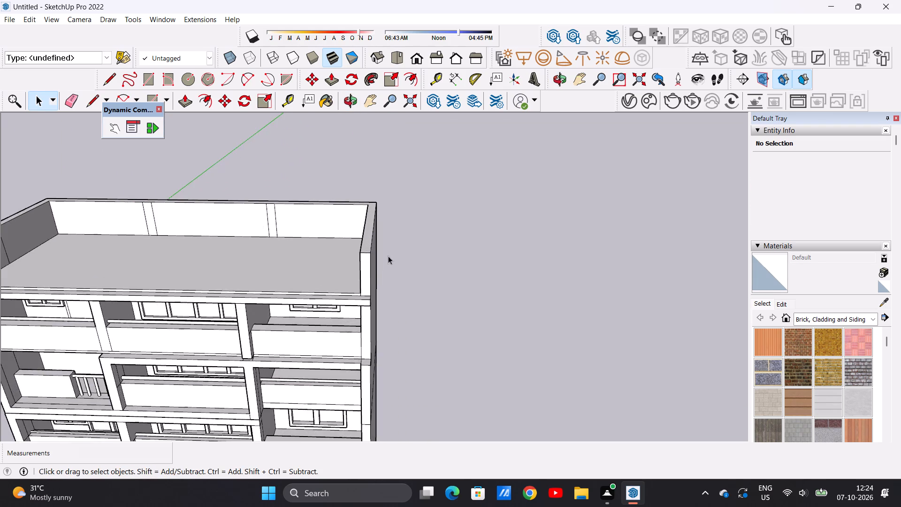
Push/Pull the parapet's top face up a further 3' 11 9/16" along the rear and end walls.
scroll(388, 256, "up", 7)
key("p")
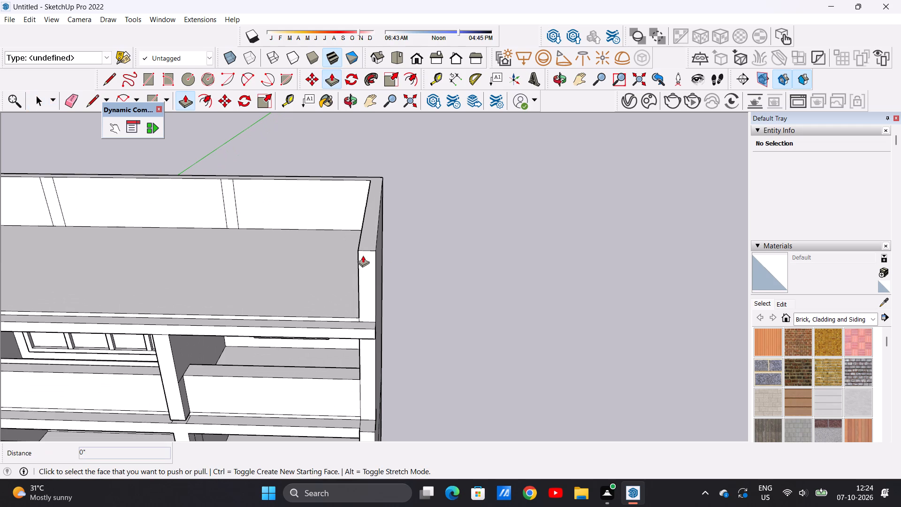
middle_click_drag(373, 235, 373, 273)
left_click(367, 270)
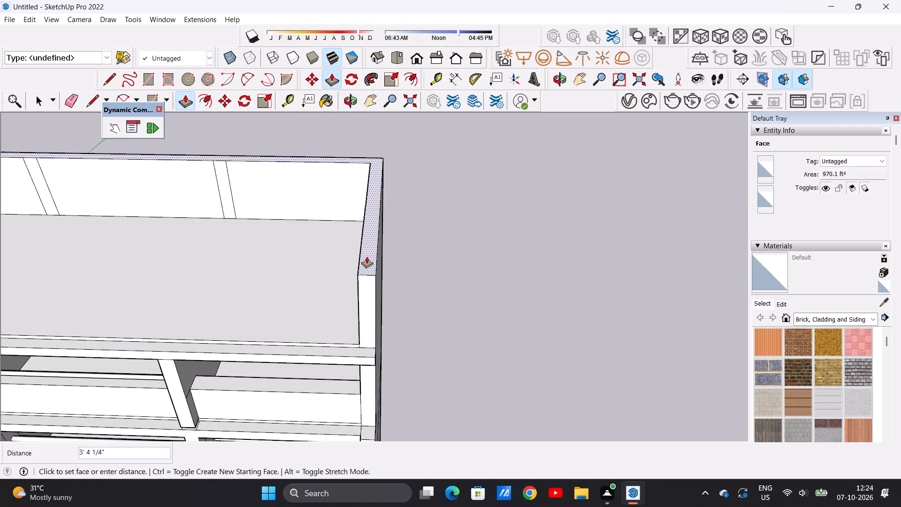
left_click(366, 255)
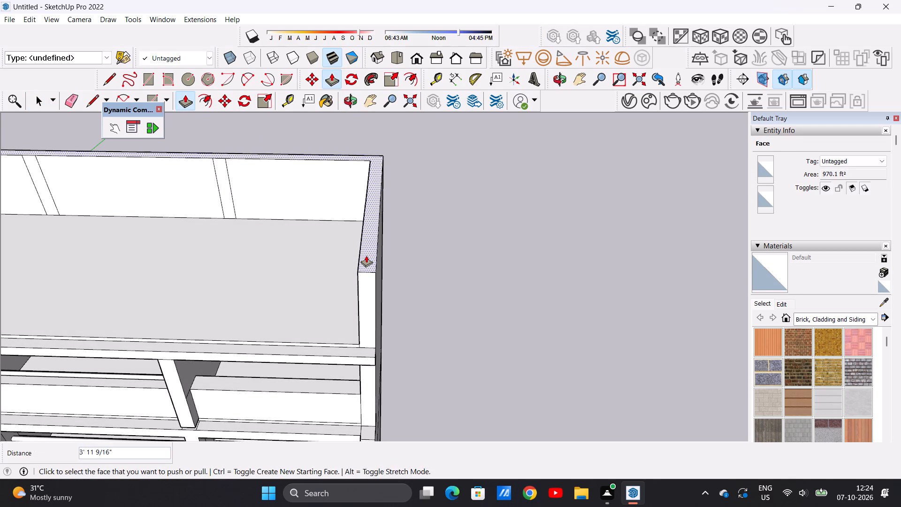
key("space")
Draw a line about 148' 9/16" long across the roof slab near its front edge, joining the inner vertical wall edges at both end walls.
scroll(477, 252, "down", 8)
scroll(491, 235, "up", 2)
scroll(491, 235, "down", 4)
scroll(289, 275, "up", 4)
middle_click_drag(289, 288, 288, 292)
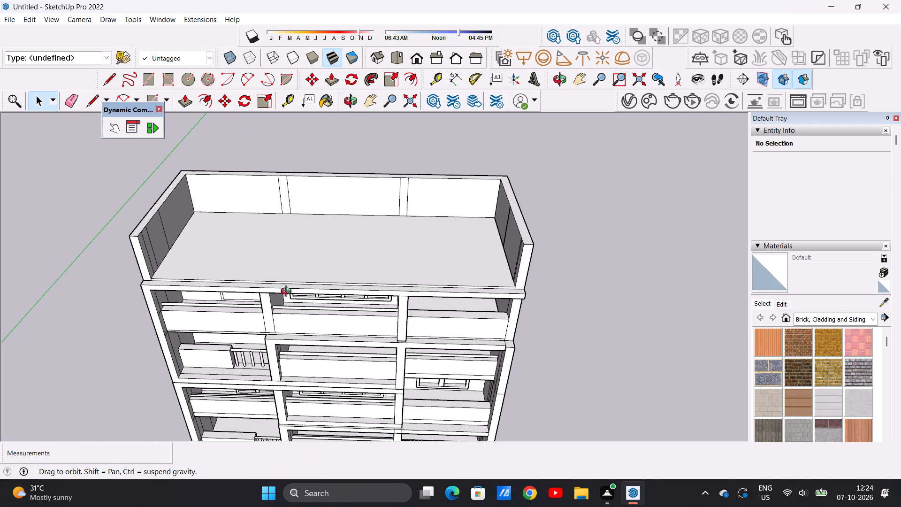
middle_click_drag(288, 292, 284, 342)
scroll(442, 312, "up", 7)
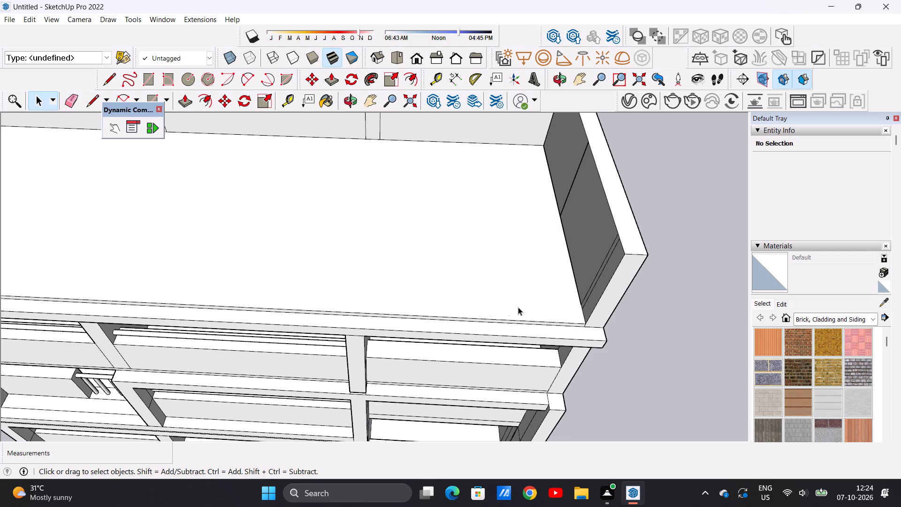
scroll(570, 305, "up", 4)
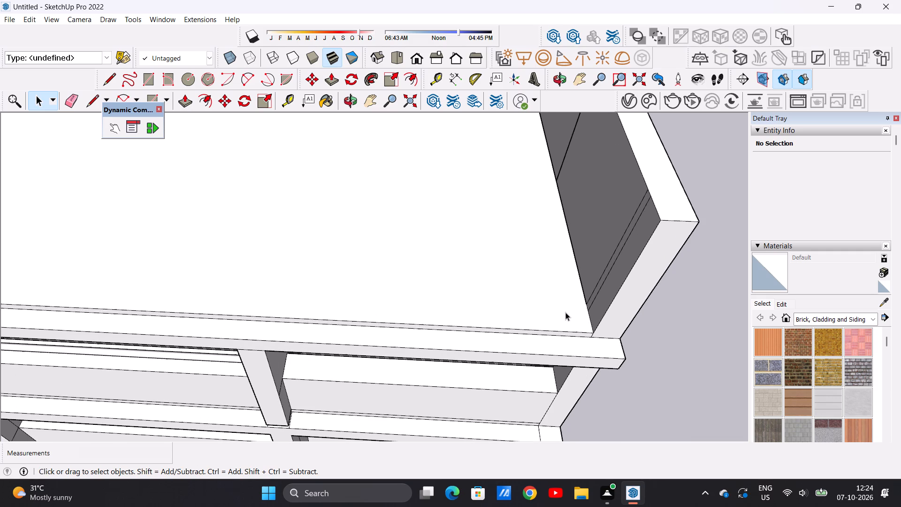
key("l")
left_click(592, 308)
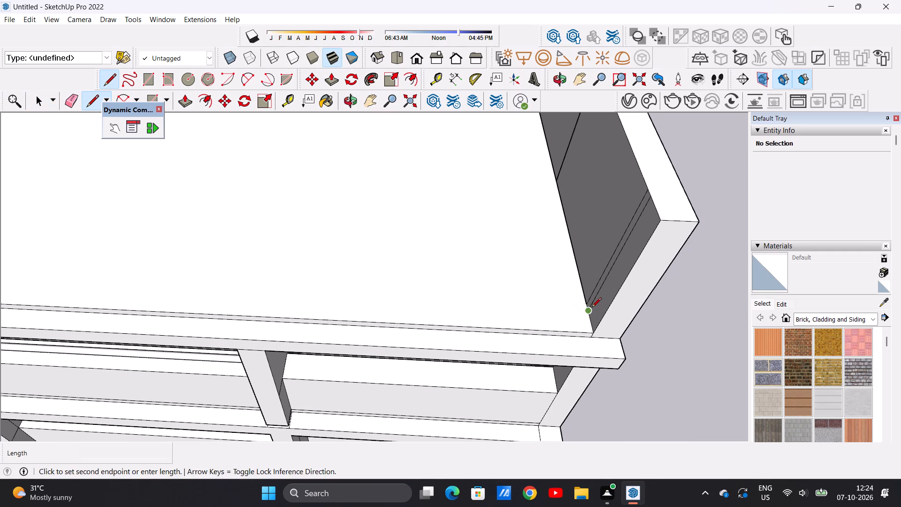
scroll(547, 304, "down", 12)
scroll(201, 279, "up", 2)
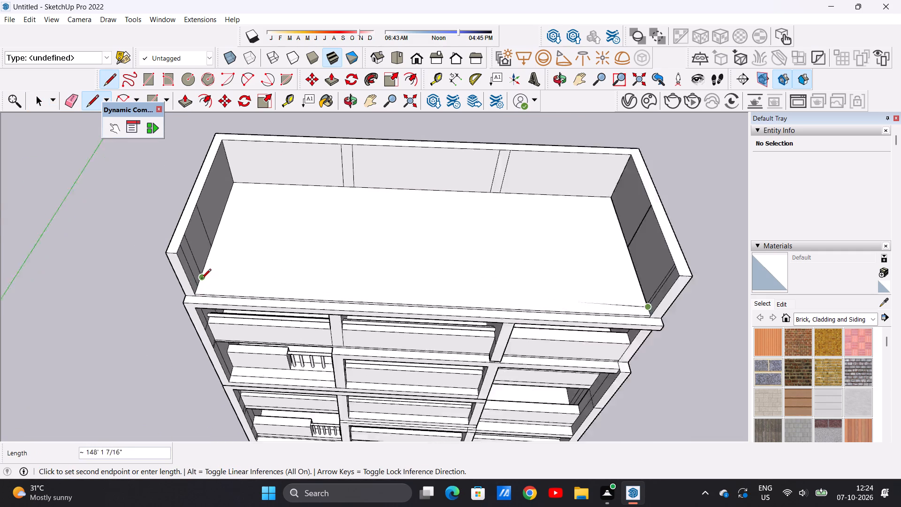
scroll(201, 279, "up", 9)
left_click(193, 293)
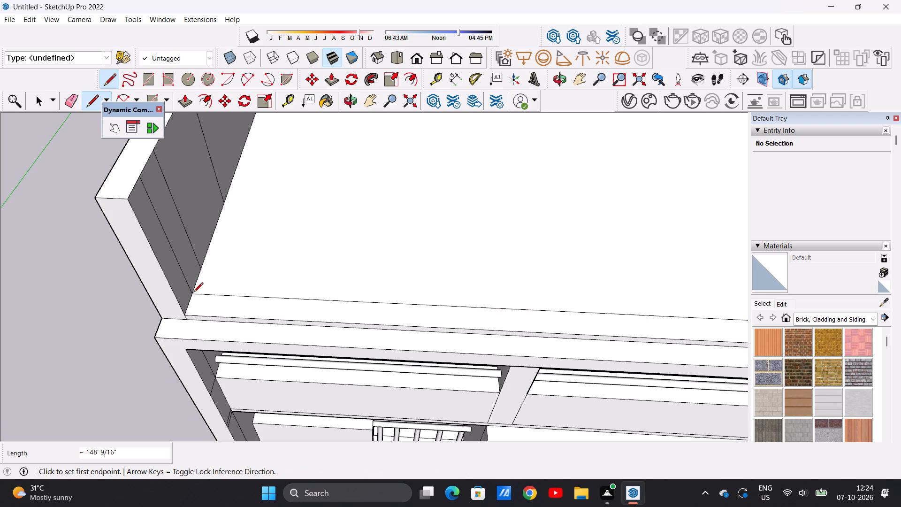
scroll(193, 298, "up", 13)
key("space")
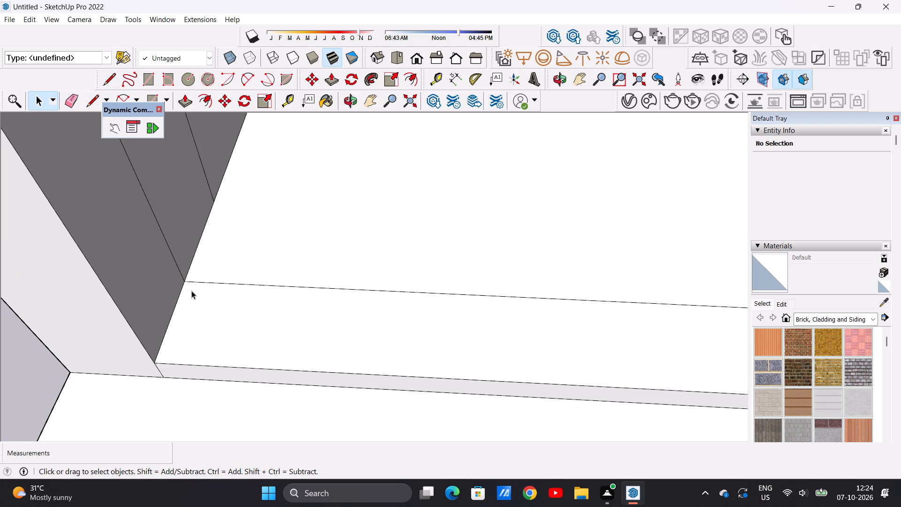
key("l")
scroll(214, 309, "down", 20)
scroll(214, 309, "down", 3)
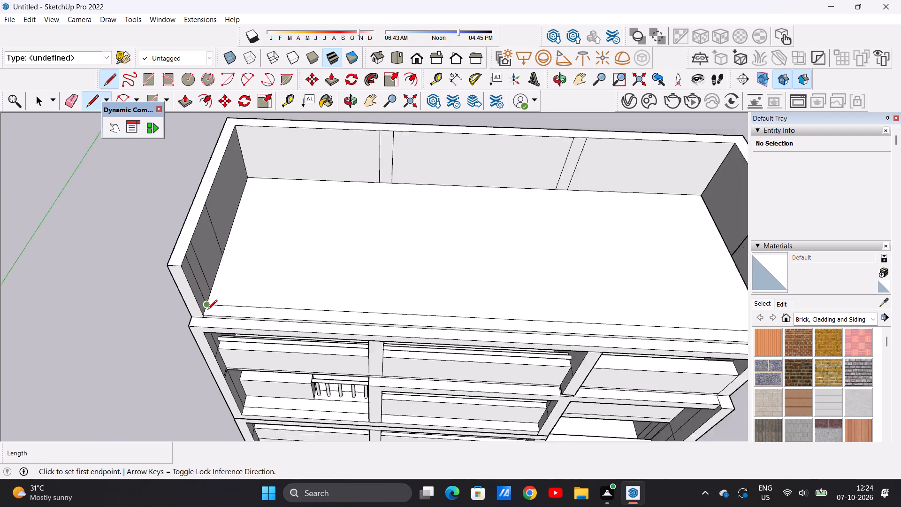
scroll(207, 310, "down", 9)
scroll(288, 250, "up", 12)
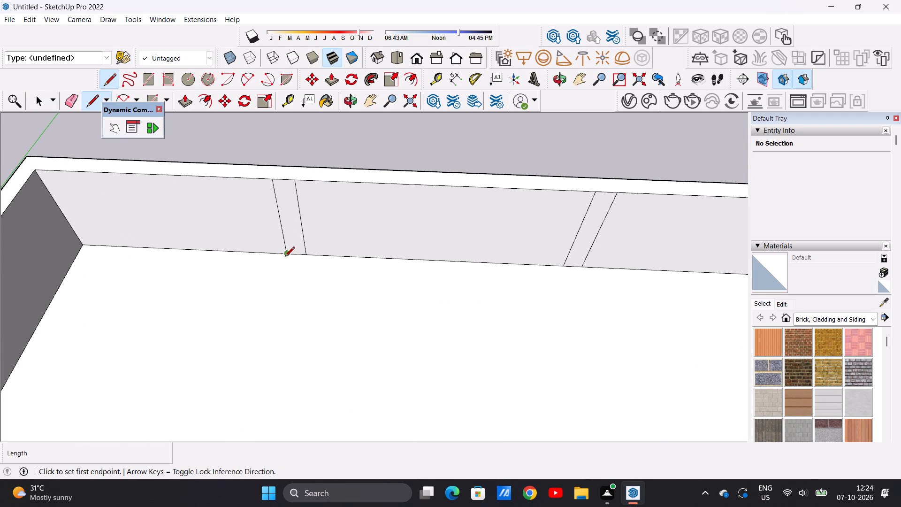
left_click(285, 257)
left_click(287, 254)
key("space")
Draw two parallel lines, each about 52' 5 3/4", across the roof slab from the first rear-wall strip's base corners to the front line.
scroll(283, 260, "up", 6)
scroll(287, 255, "down", 1)
scroll(287, 255, "up", 19)
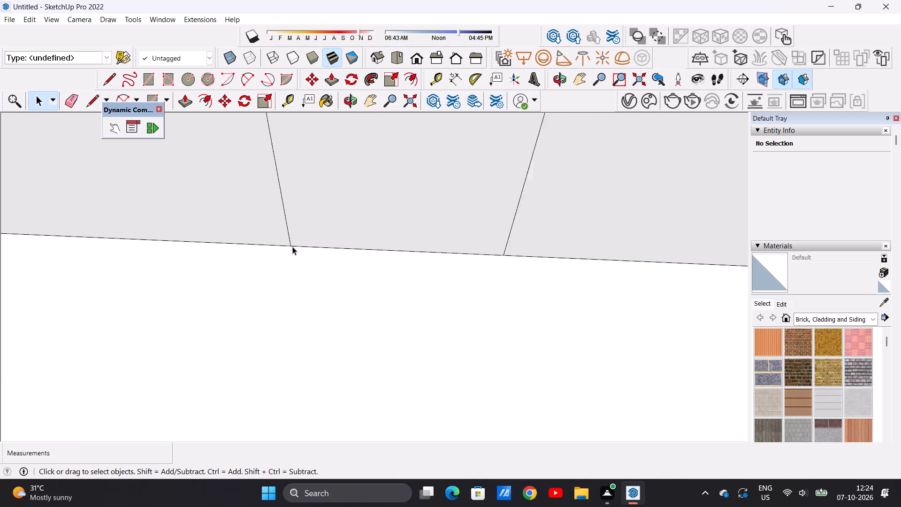
scroll(292, 246, "up", 3)
key("l")
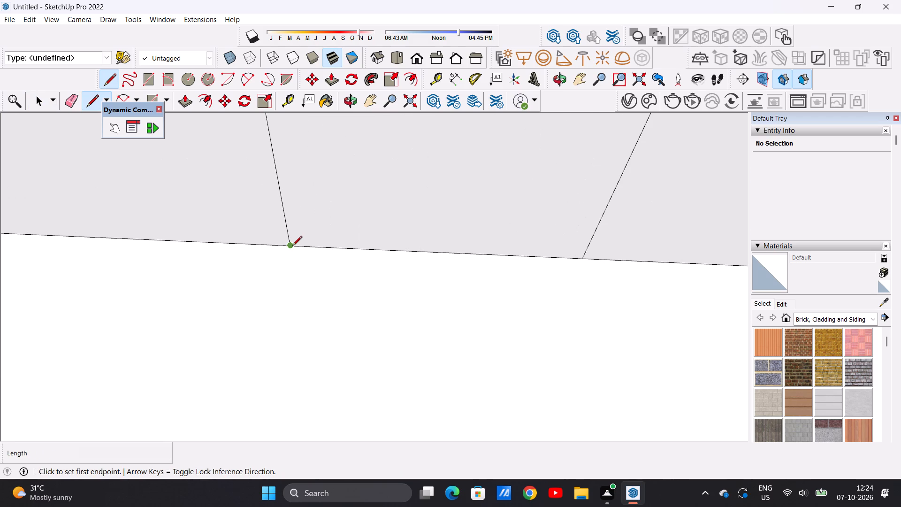
left_click(292, 246)
scroll(262, 318, "down", 13)
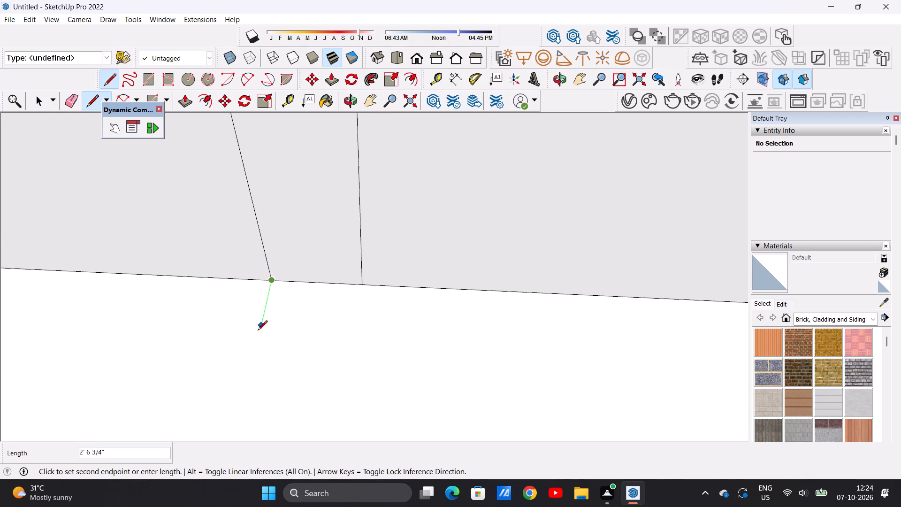
scroll(270, 327, "down", 20)
scroll(270, 327, "down", 5)
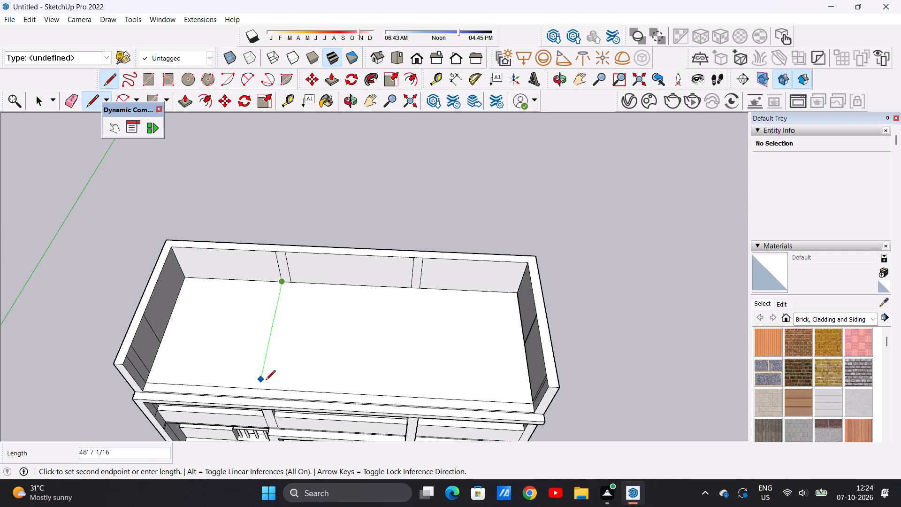
scroll(264, 383, "up", 6)
left_click(255, 395)
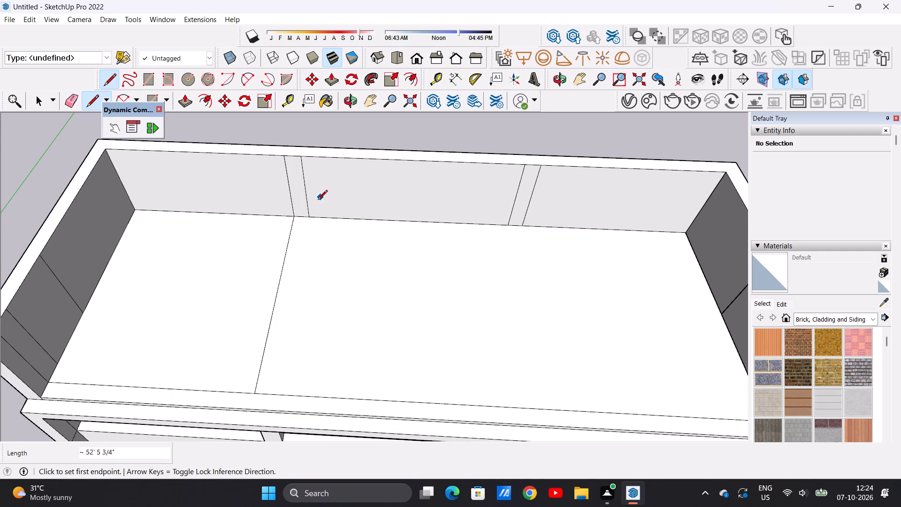
left_click(310, 216)
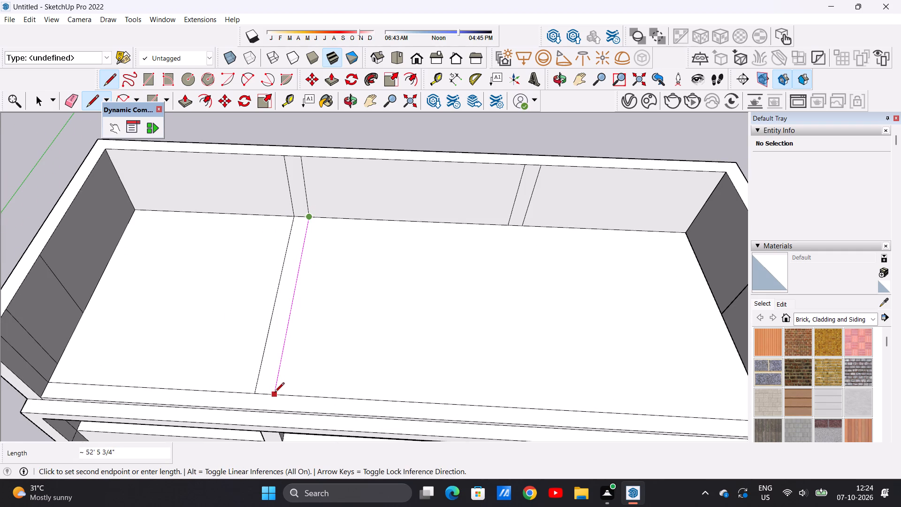
left_click(275, 393)
Draw two parallel lines, each about 52' 5 3/4", across the roof slab from the second rear-wall strip's base corners to the front line.
left_click(509, 226)
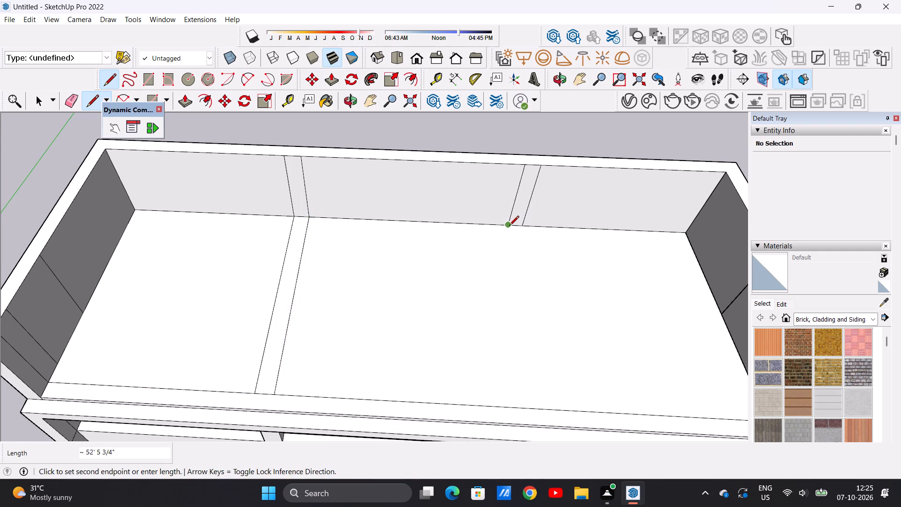
left_click(536, 407)
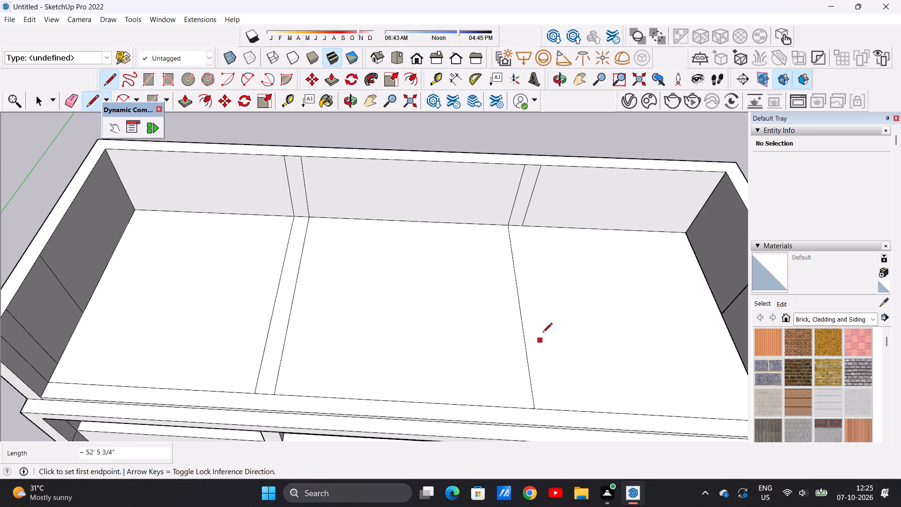
left_click(524, 225)
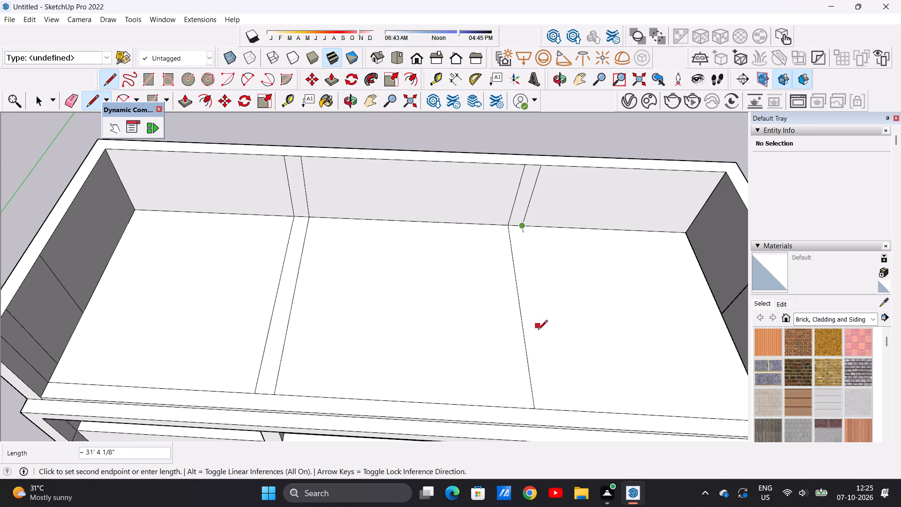
left_click(555, 407)
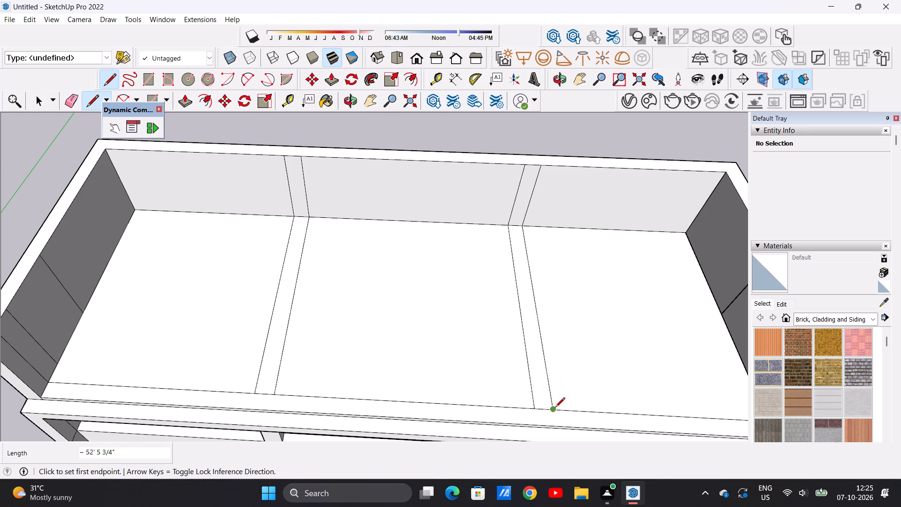
key("space")
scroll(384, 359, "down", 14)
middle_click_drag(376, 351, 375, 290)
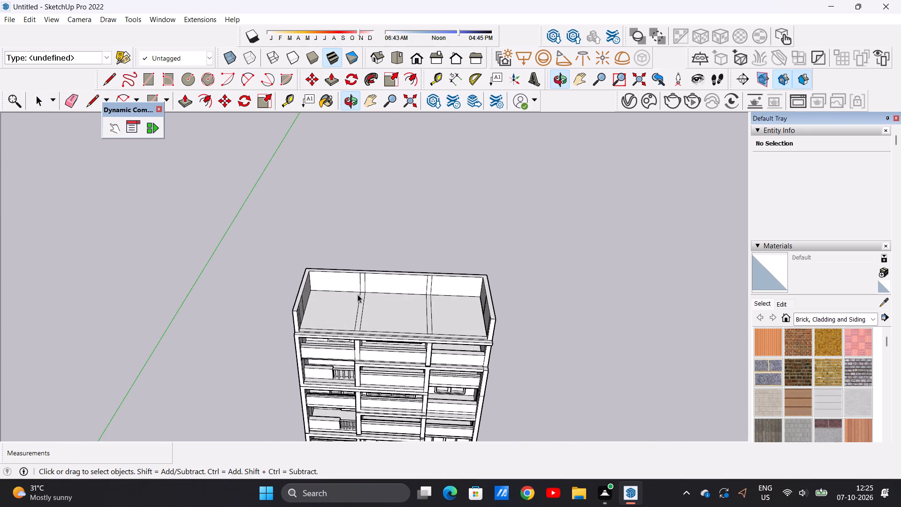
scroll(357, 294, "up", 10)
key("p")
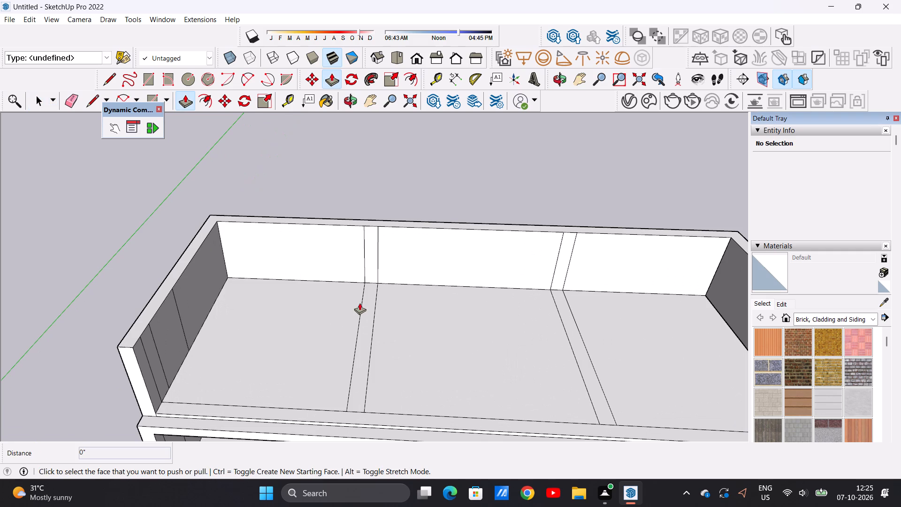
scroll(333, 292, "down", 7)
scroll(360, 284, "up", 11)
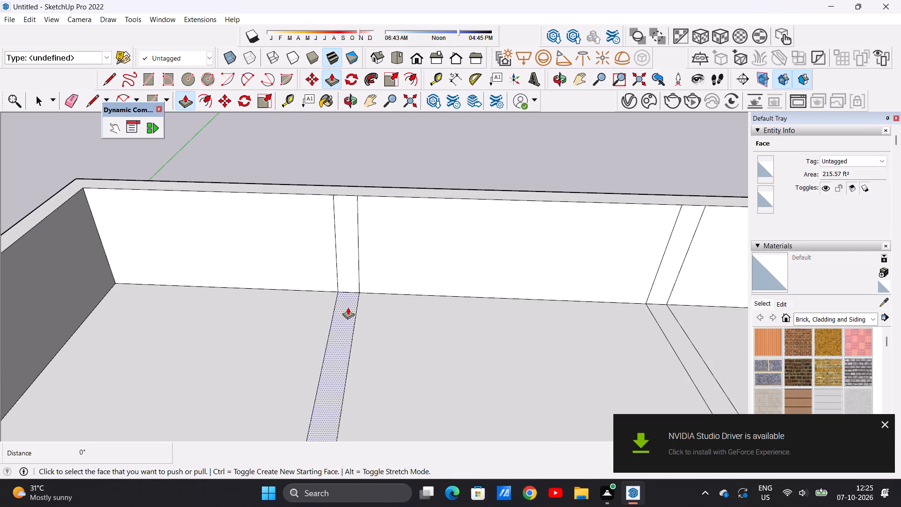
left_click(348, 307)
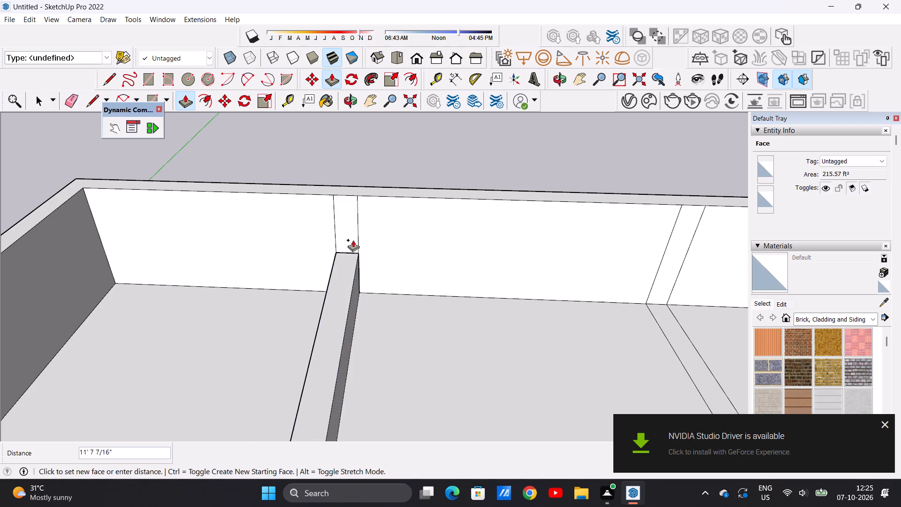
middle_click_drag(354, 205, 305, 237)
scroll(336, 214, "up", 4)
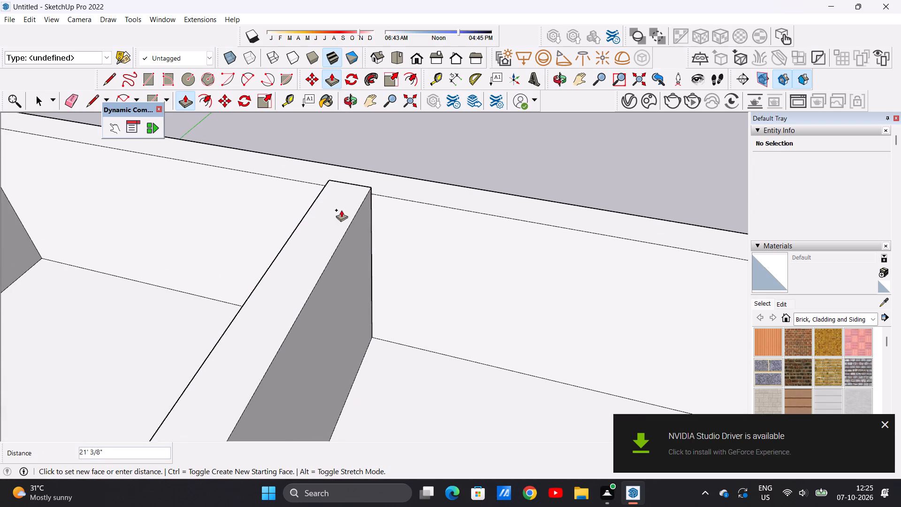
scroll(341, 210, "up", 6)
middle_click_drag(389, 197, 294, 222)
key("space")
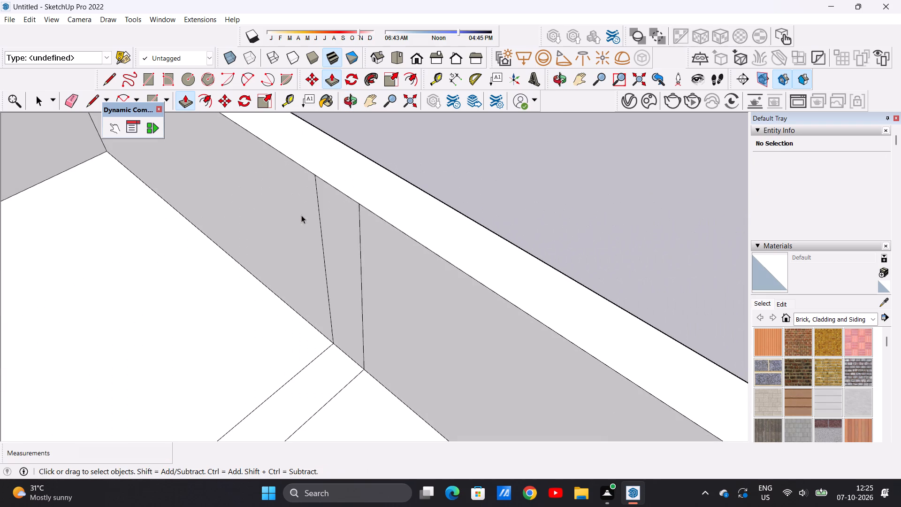
Push/Pull the first dividing strip on the roof slab up 20' 3 9/16", level with the top of the rear wall.
scroll(382, 246, "down", 11)
scroll(344, 322, "up", 4)
key("p")
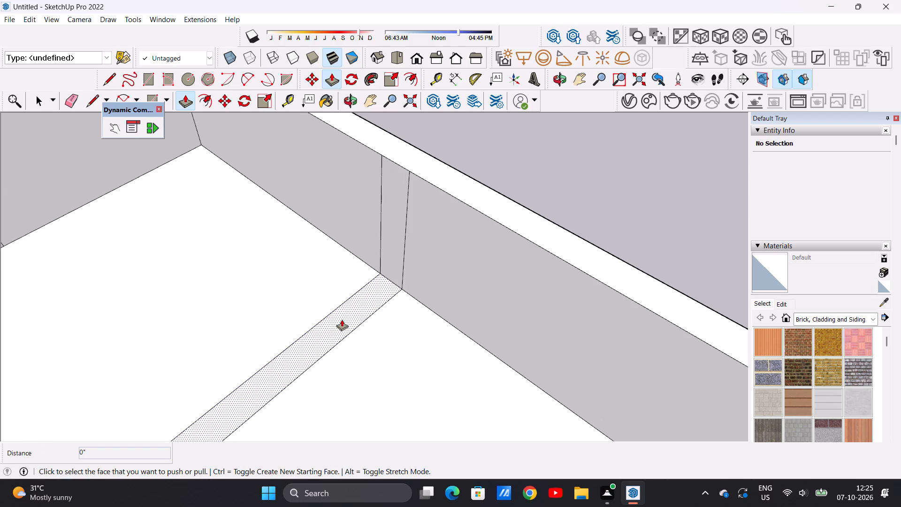
left_click(342, 319)
scroll(361, 267, "down", 4)
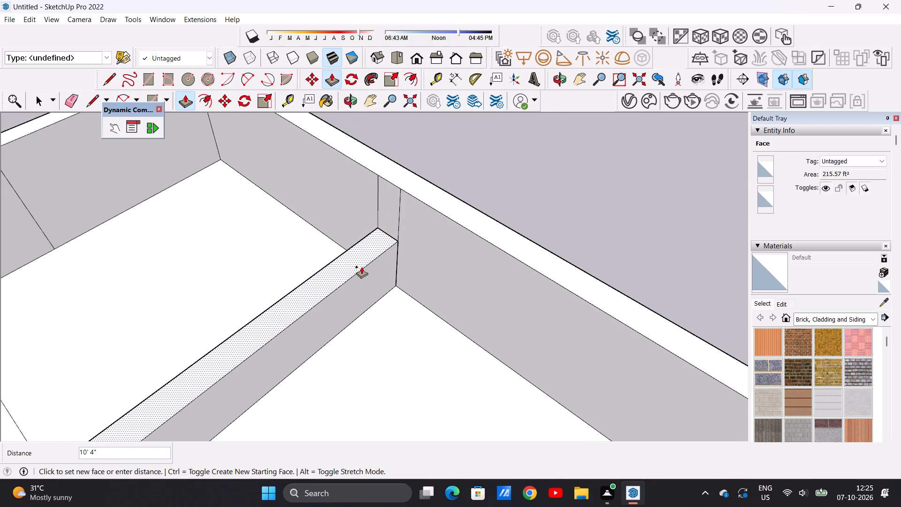
scroll(361, 267, "down", 2)
scroll(390, 218, "up", 10)
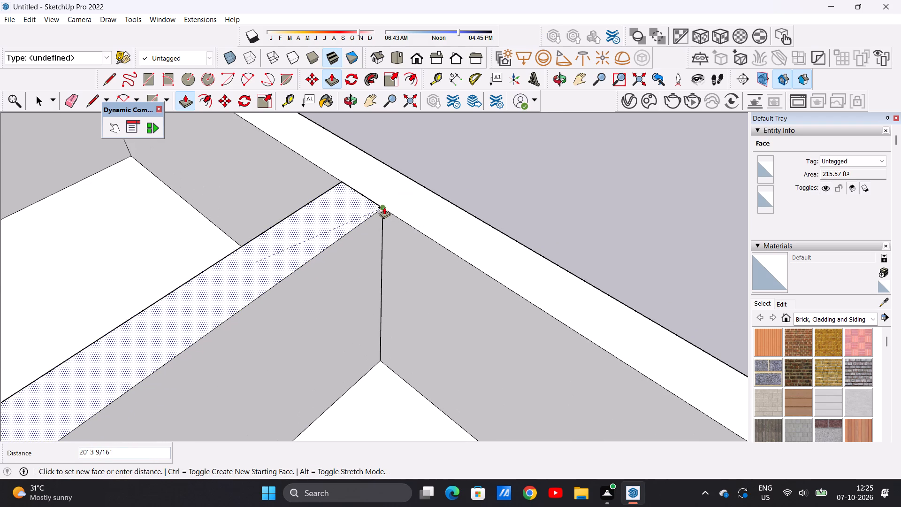
left_click(384, 207)
Push/Pull the second dividing strip up 20' 3 9/16", level with the top of the rear wall.
scroll(384, 207, "down", 7)
scroll(390, 203, "up", 1)
scroll(390, 203, "down", 9)
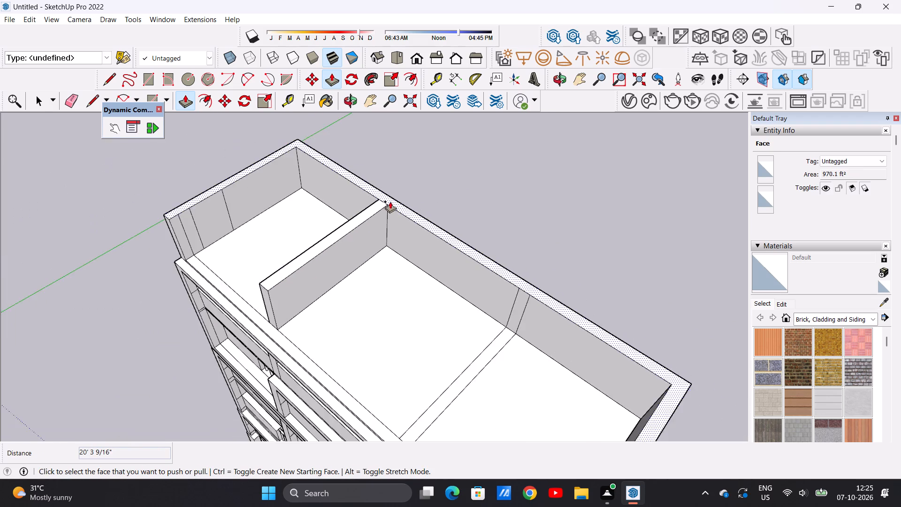
scroll(390, 201, "down", 11)
scroll(438, 243, "up", 16)
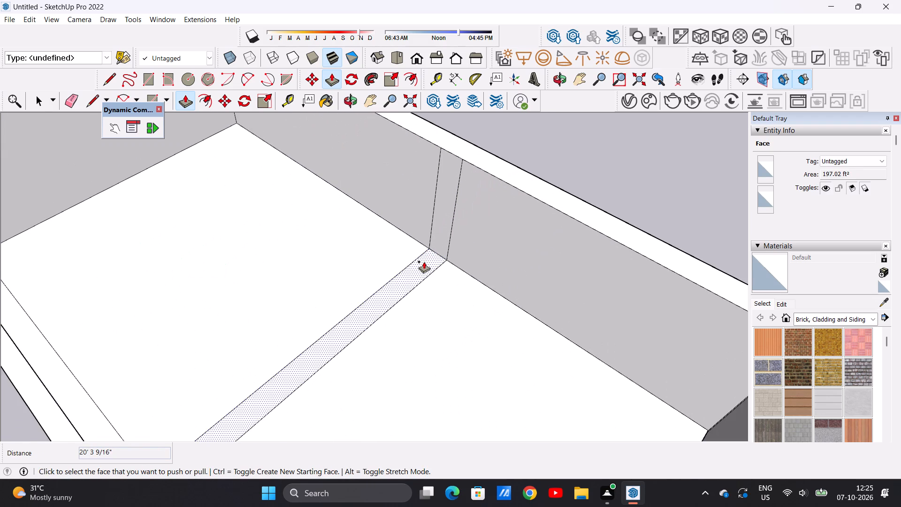
left_click(424, 262)
scroll(414, 246, "down", 7)
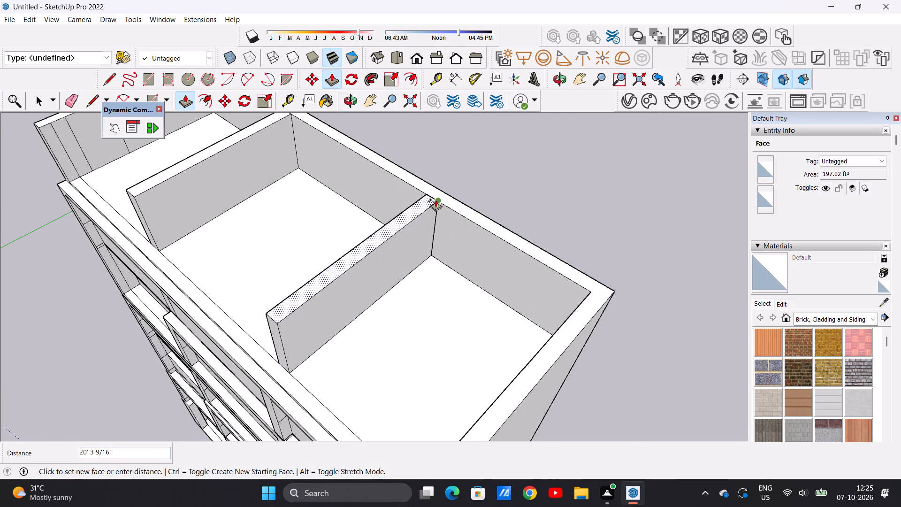
scroll(436, 198, "up", 11)
left_click(444, 205)
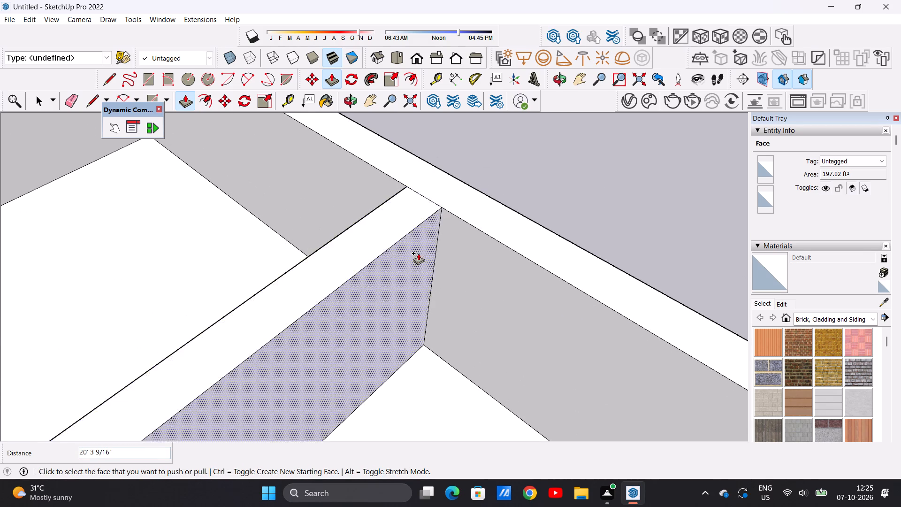
scroll(418, 264, "down", 20)
scroll(418, 264, "down", 3)
key("space")
Push/Pull the first bay's rear wall face forward 34' 7 1/8", to the vertical line on the adjoining end wall.
middle_click_drag(364, 279, 479, 250)
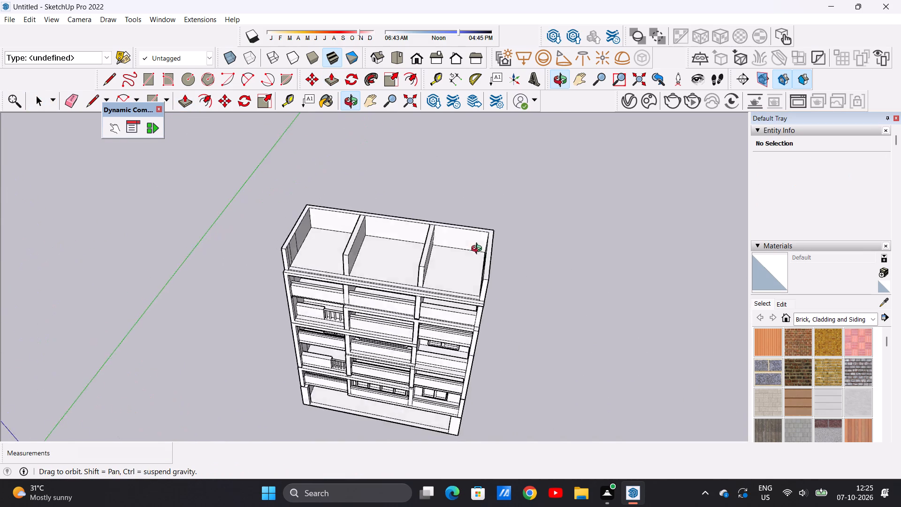
middle_click_drag(479, 250, 512, 302)
scroll(343, 285, "up", 2)
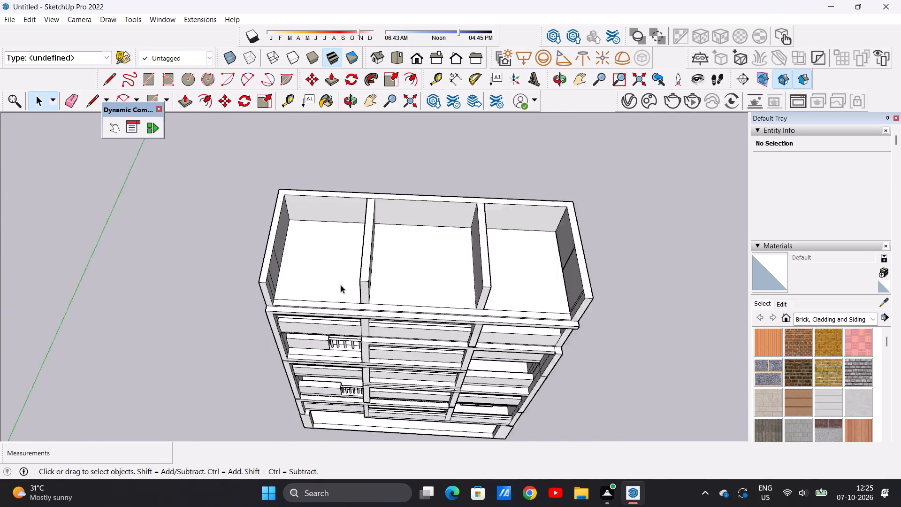
scroll(341, 285, "up", 10)
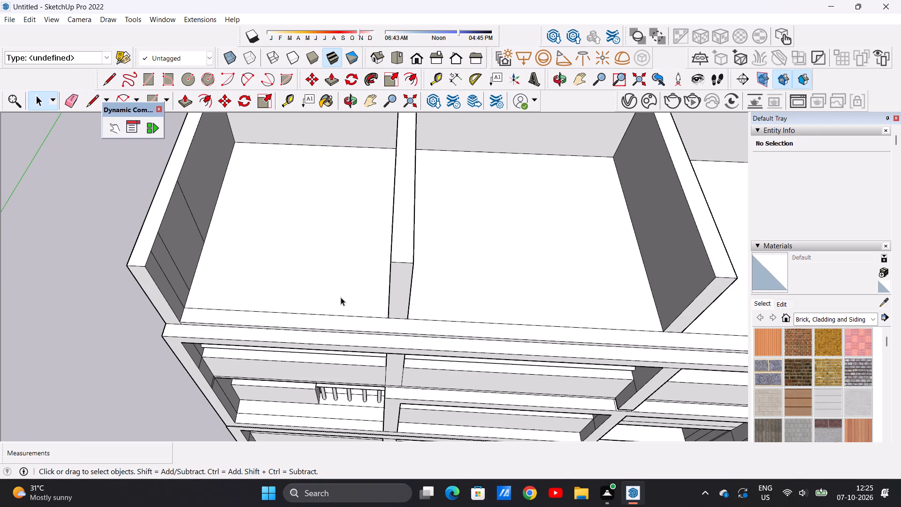
scroll(317, 269, "down", 12)
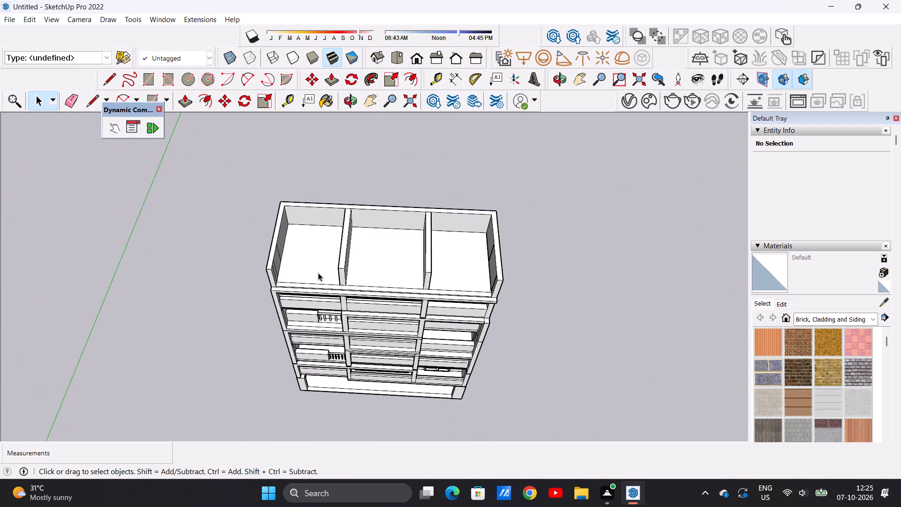
middle_click_drag(315, 274, 292, 209)
scroll(325, 201, "up", 8)
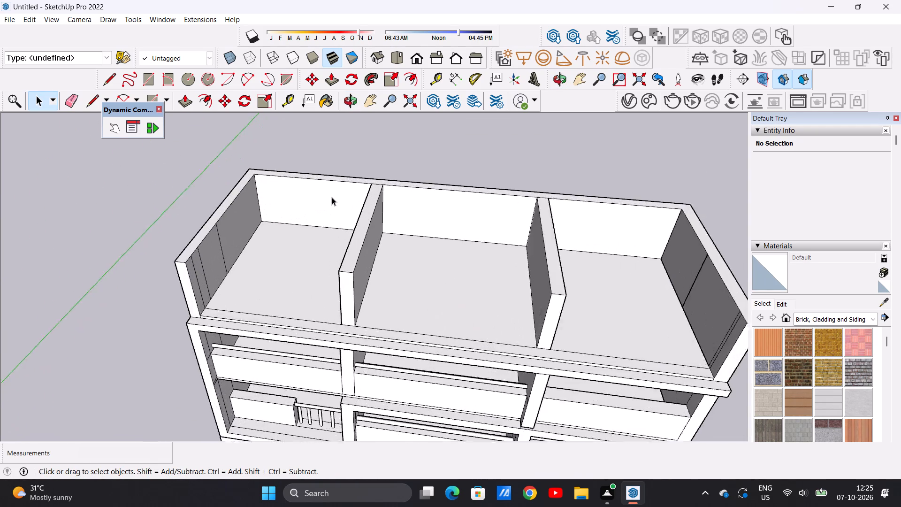
scroll(332, 197, "up", 3)
key("p")
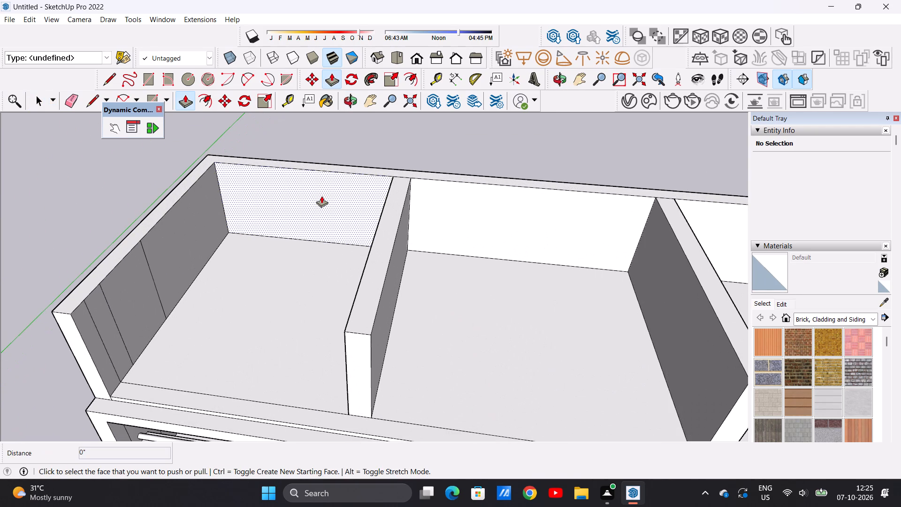
left_click(321, 196)
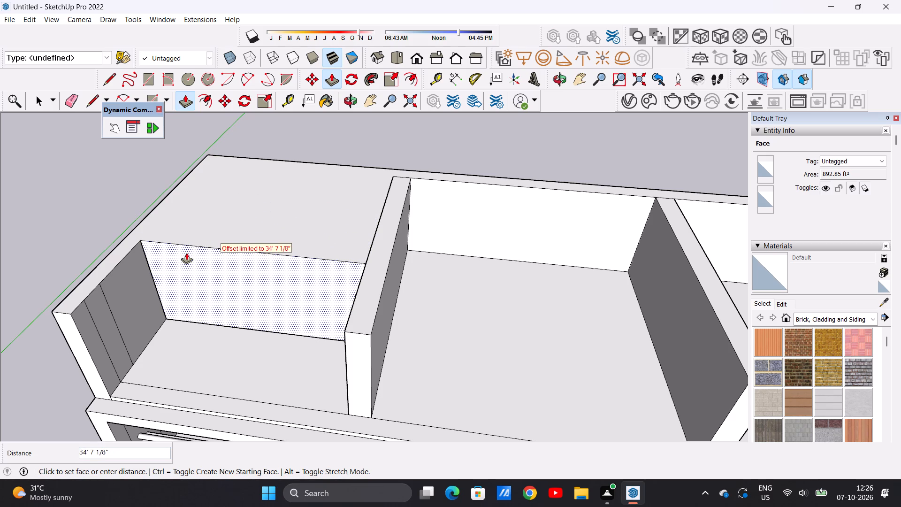
scroll(225, 256, "down", 11)
scroll(200, 253, "up", 14)
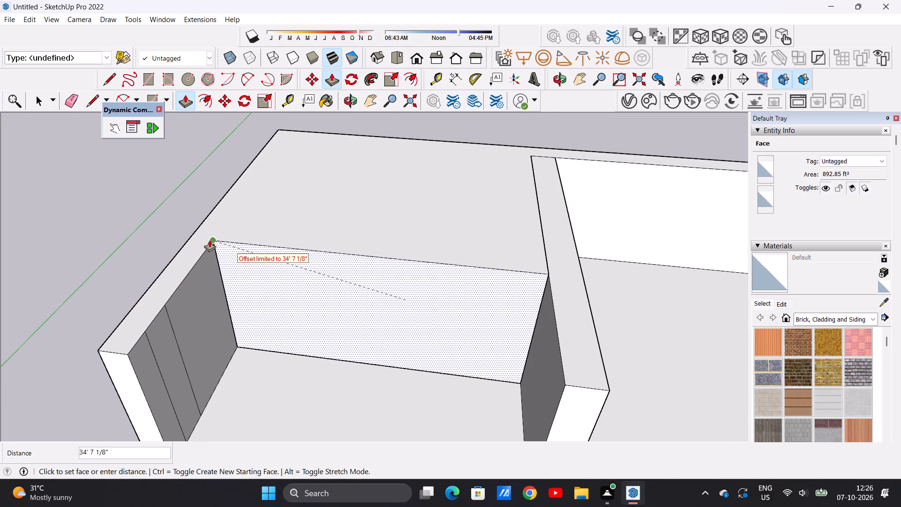
left_click(212, 235)
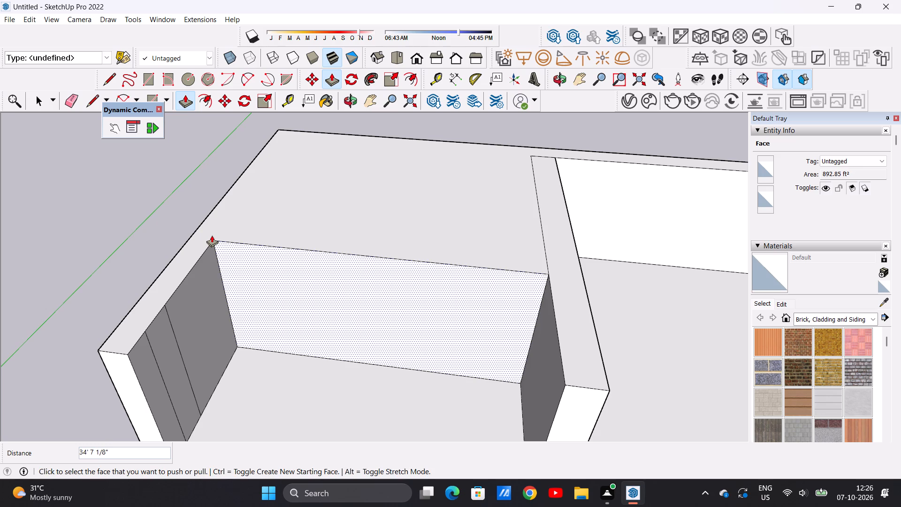
key("space")
Examine the building's front elevation, comparing the new top storey with the floors below.
scroll(284, 272, "down", 17)
middle_click_drag(311, 335, 334, 273)
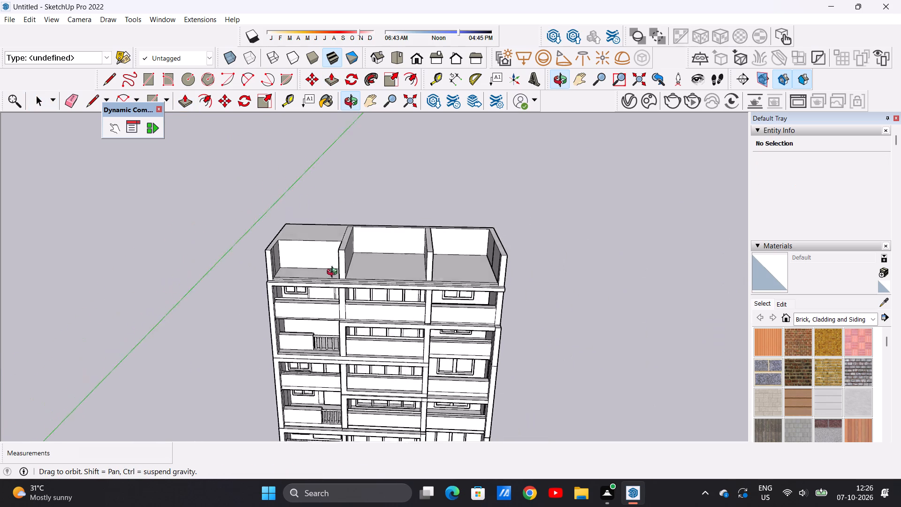
middle_click_drag(334, 273, 334, 251)
scroll(322, 255, "down", 10)
scroll(363, 357, "up", 8)
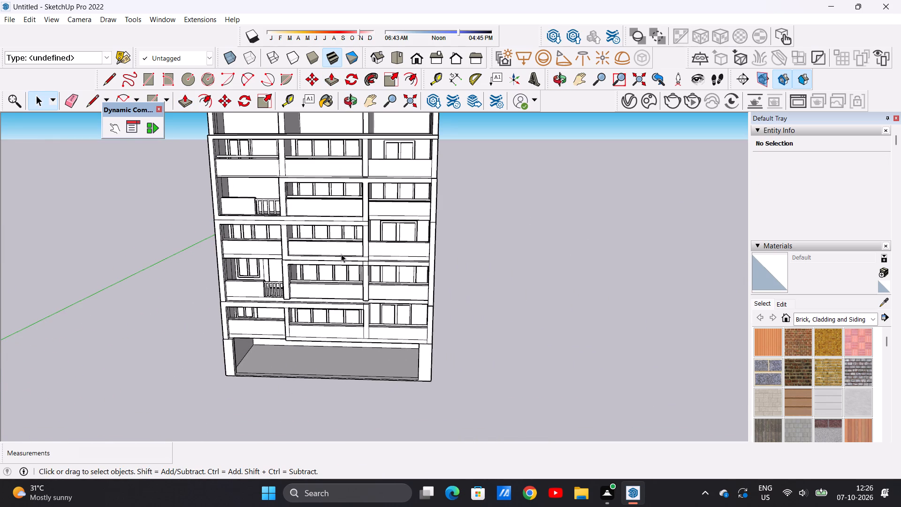
scroll(324, 245, "down", 8)
scroll(298, 200, "up", 2)
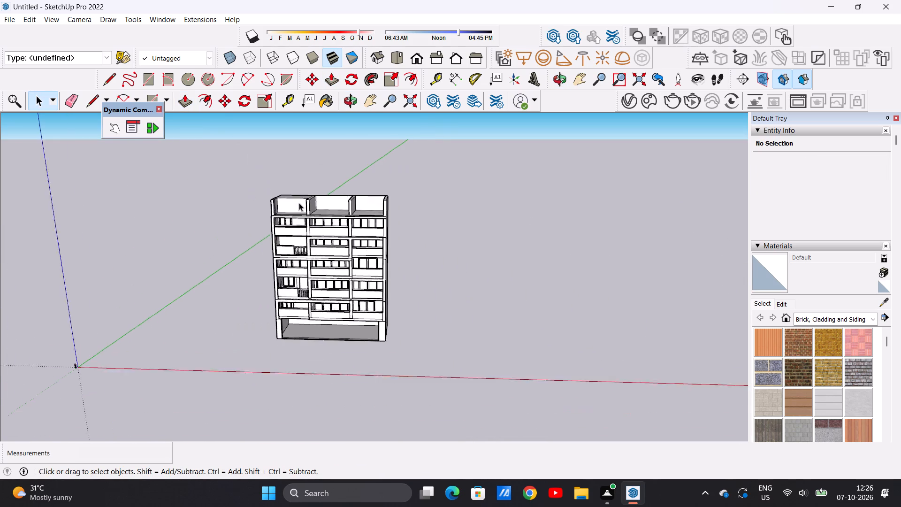
scroll(299, 203, "up", 14)
middle_click_drag(286, 223, 316, 214)
scroll(302, 198, "up", 5)
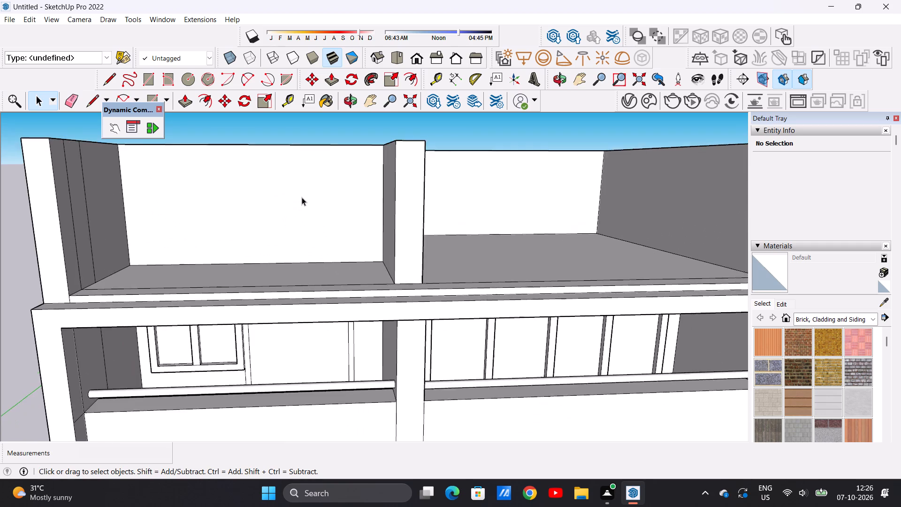
scroll(302, 197, "up", 2)
scroll(303, 231, "down", 10)
Push/Pull the middle bay's rear wall face forward 34' 7 1/8", in line with the first bay's wall.
middle_click_drag(312, 247, 294, 320)
scroll(425, 151, "up", 6)
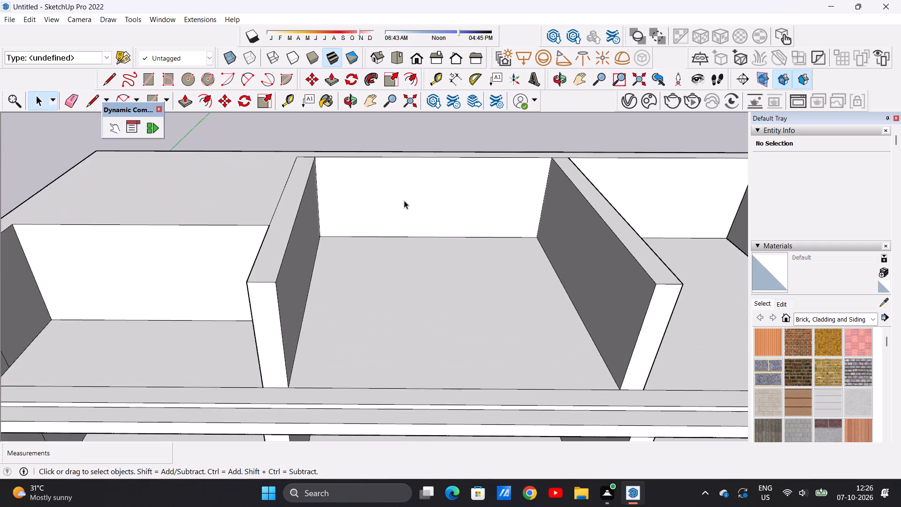
scroll(404, 200, "up", 3)
key("p")
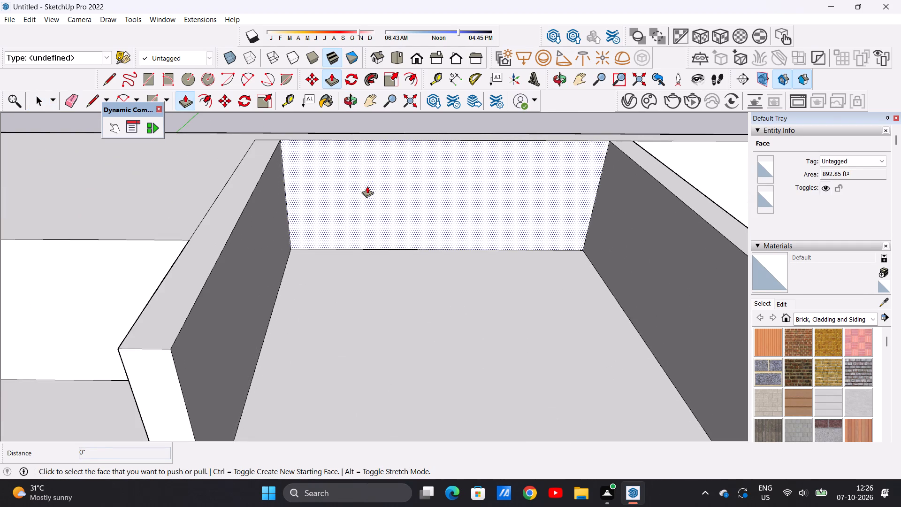
left_click(367, 186)
scroll(302, 248, "down", 5)
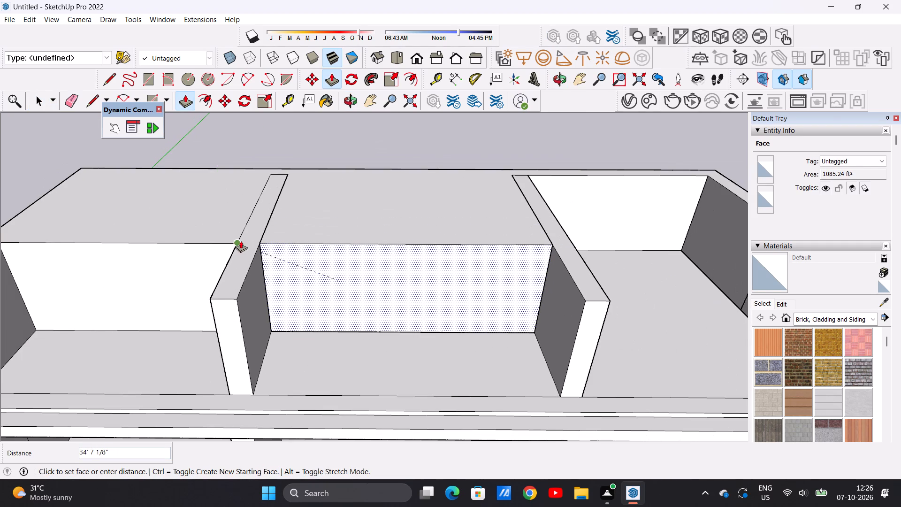
left_click(239, 240)
Push/Pull the third bay's rear wall face forward about 24' 9".
scroll(341, 245, "down", 10)
scroll(427, 230, "up", 7)
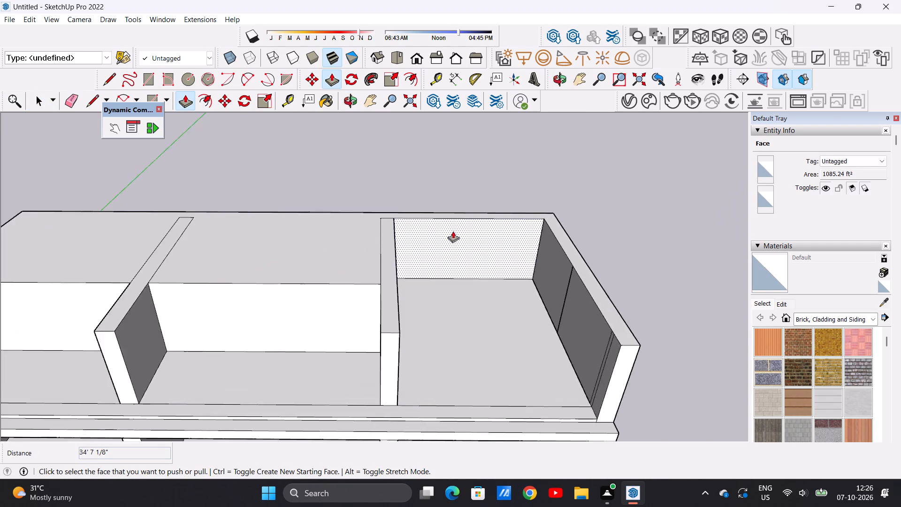
scroll(453, 231, "up", 6)
left_click(402, 240)
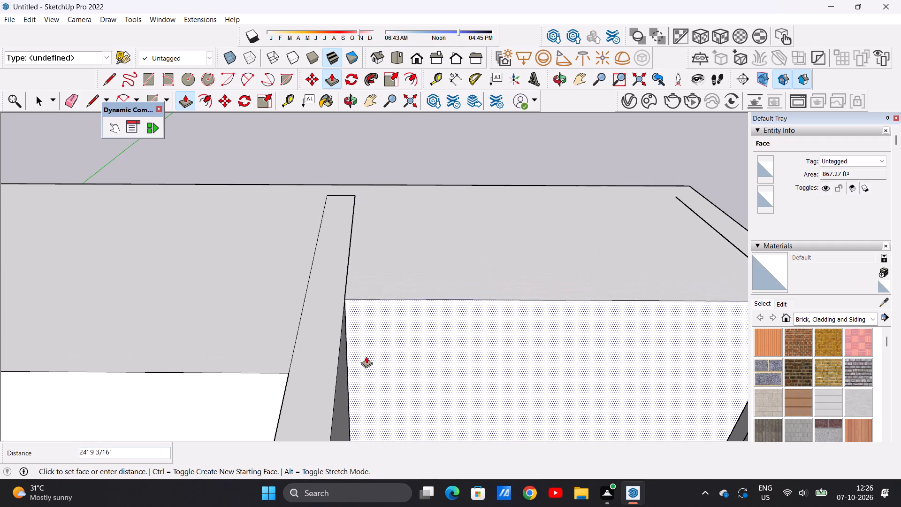
left_click(367, 365)
key("space")
scroll(393, 310, "down", 3)
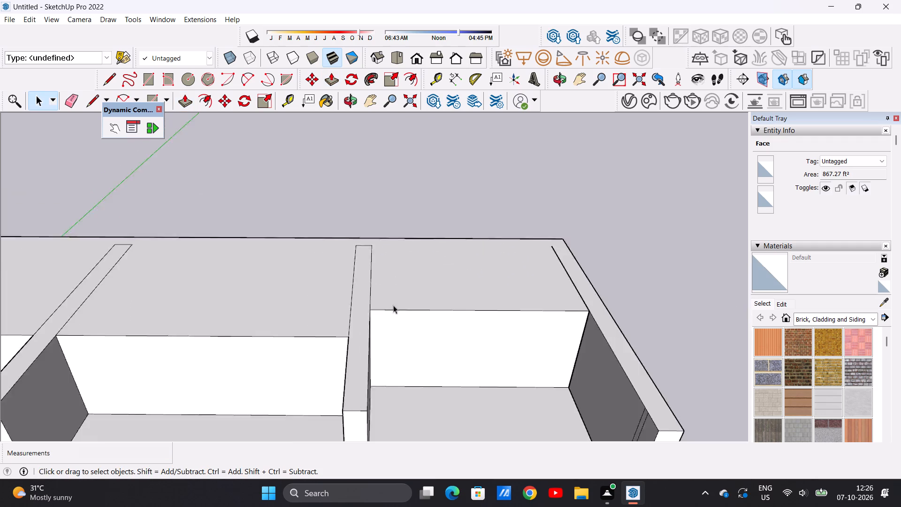
Examine the top storey's three bays from the front and above, comparing them with the floors below.
scroll(393, 305, "down", 13)
middle_click_drag(327, 364, 353, 268)
scroll(345, 315, "down", 3)
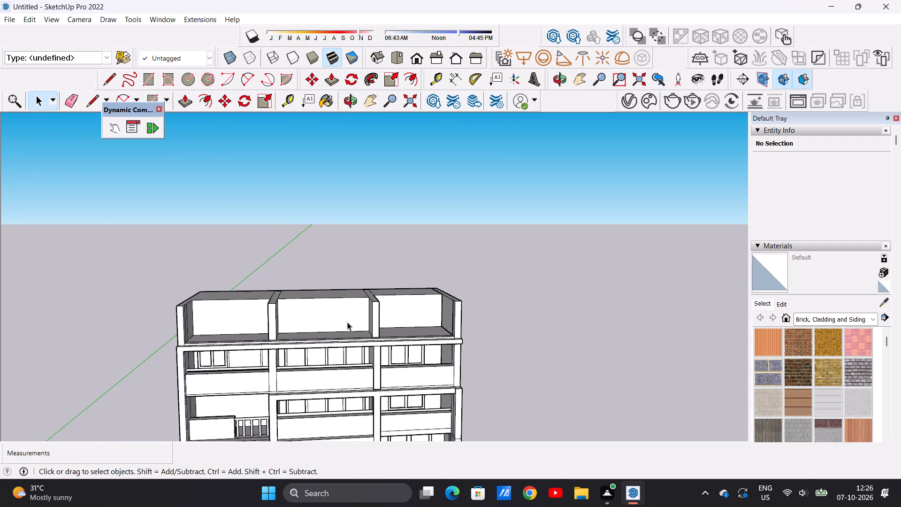
scroll(347, 322, "down", 5)
scroll(273, 333, "up", 8)
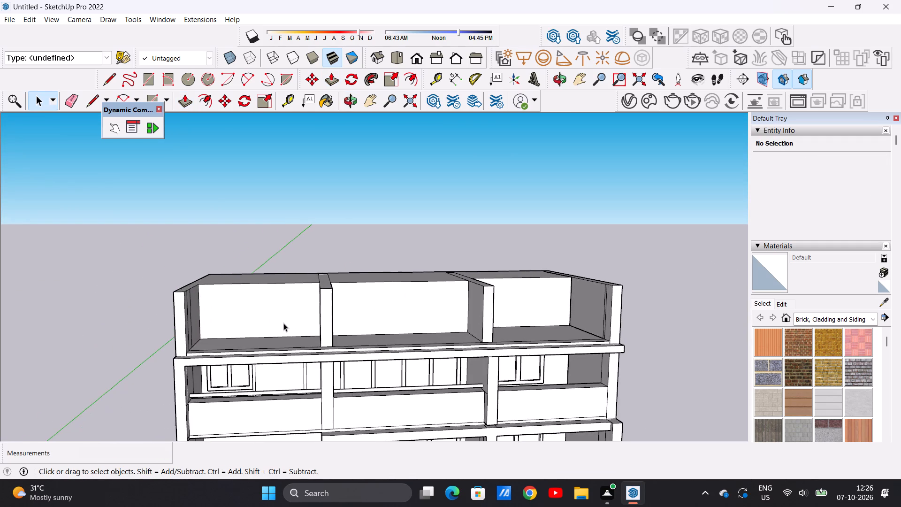
middle_click_drag(283, 323, 283, 318)
scroll(279, 315, "up", 4)
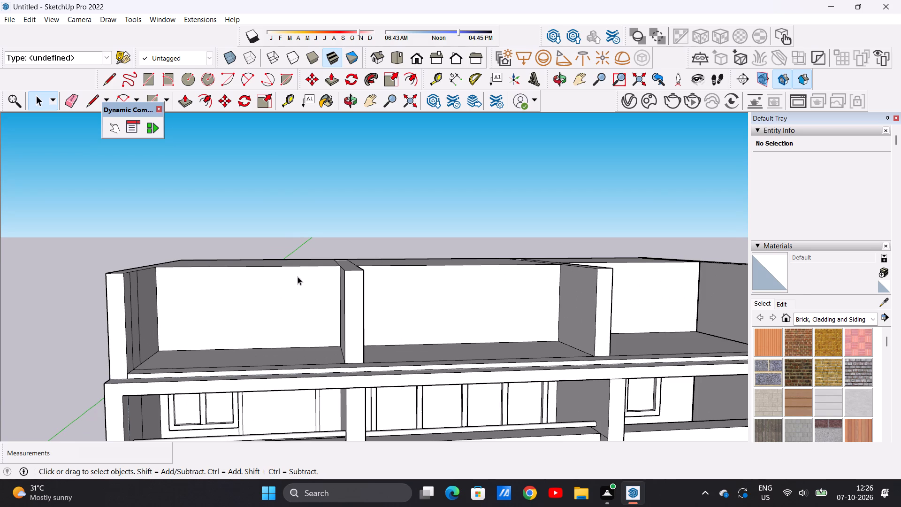
scroll(298, 277, "down", 3)
scroll(255, 310, "up", 8)
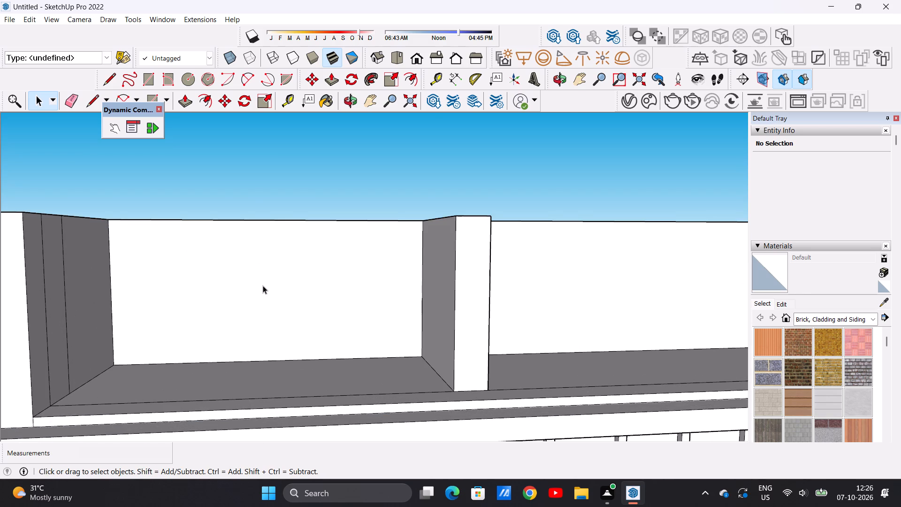
scroll(296, 255, "down", 4)
middle_click_drag(340, 278, 320, 323)
scroll(332, 296, "down", 4)
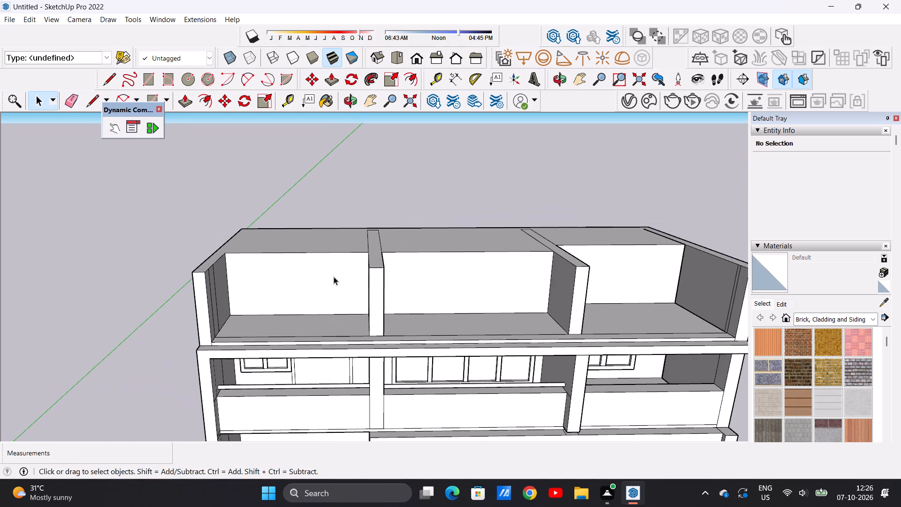
middle_click_drag(321, 314, 317, 248)
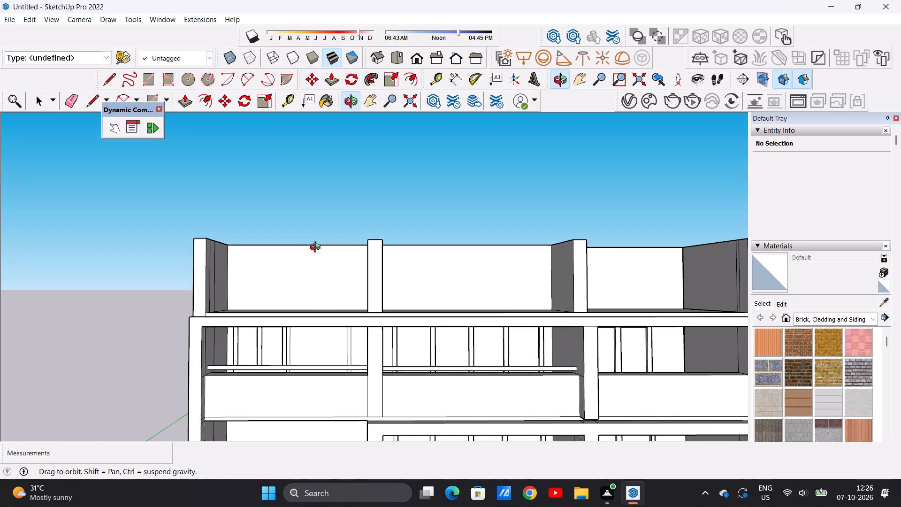
middle_click_drag(317, 248, 317, 247)
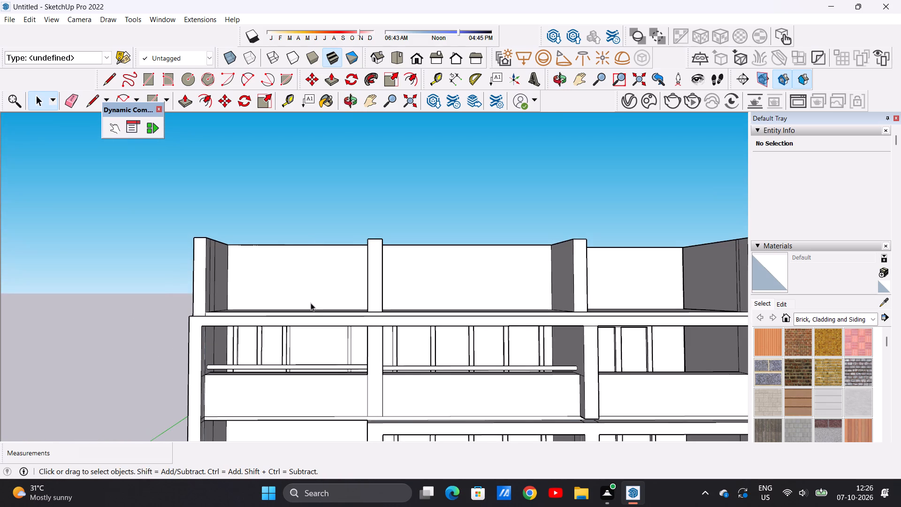
scroll(312, 309, "down", 14)
scroll(291, 299, "up", 9)
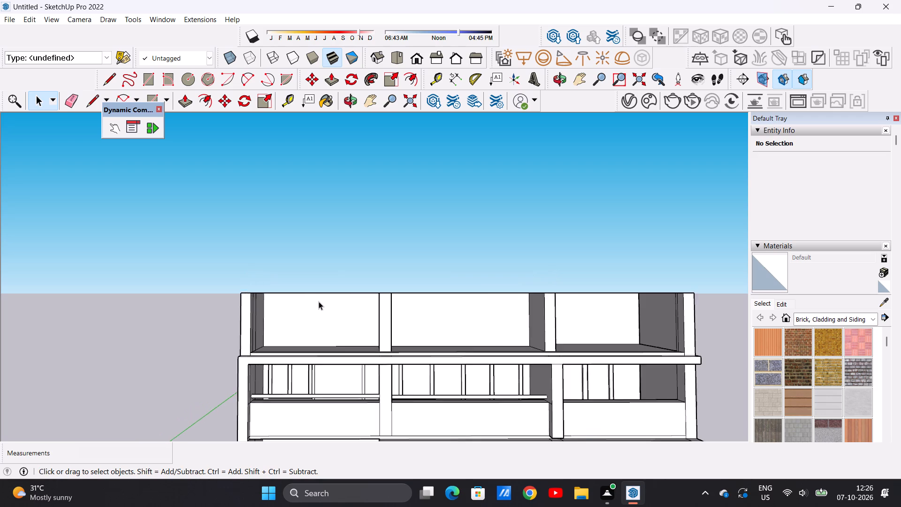
scroll(319, 301, "up", 6)
middle_click_drag(317, 302, 313, 390)
scroll(318, 372, "down", 6)
middle_click_drag(341, 392, 346, 419)
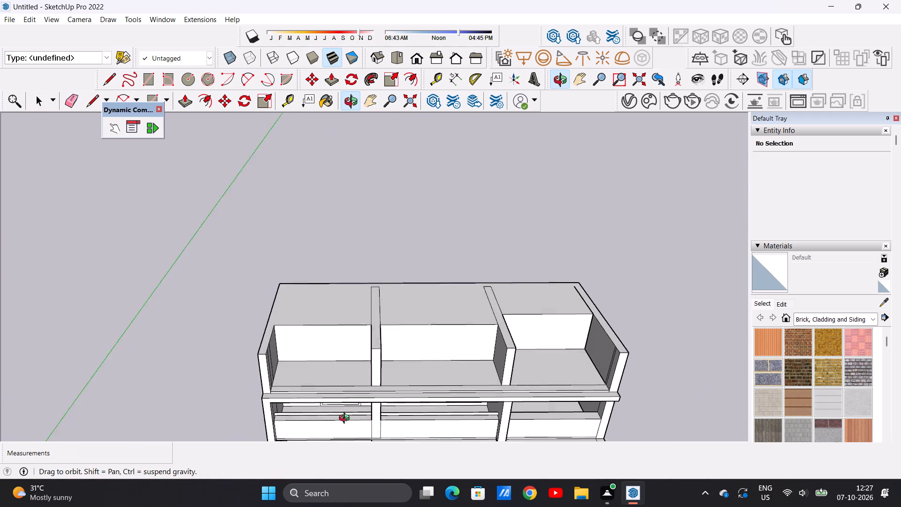
middle_click_drag(346, 419, 348, 435)
scroll(367, 401, "up", 11)
middle_click_drag(359, 384, 393, 381)
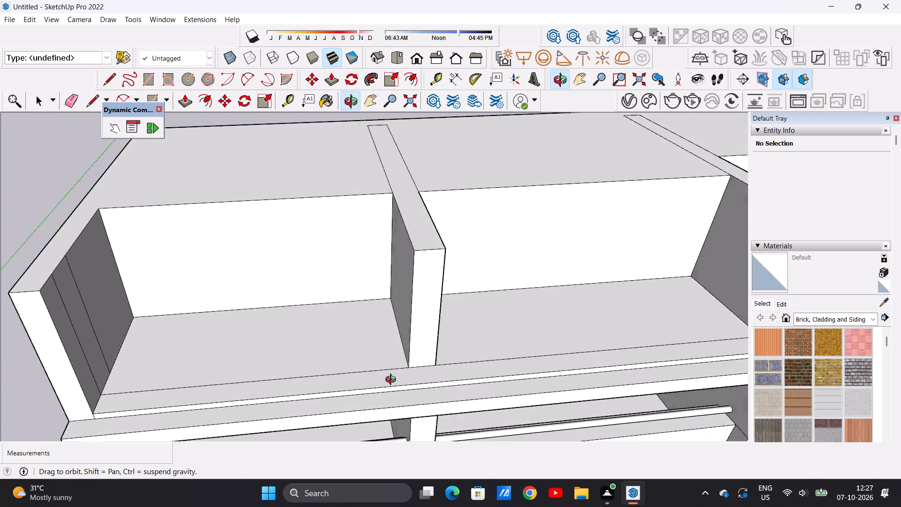
middle_click_drag(393, 381, 367, 398)
scroll(376, 368, "down", 5)
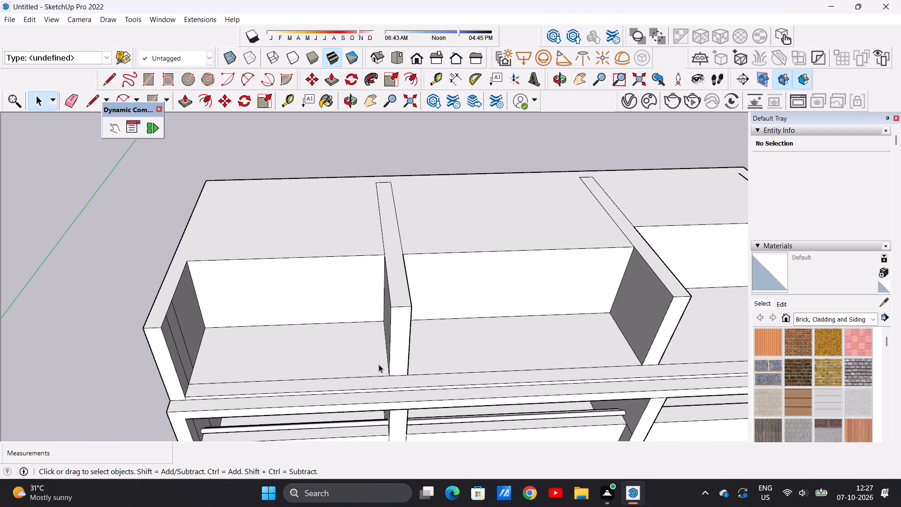
Push/Pull the front end of the first dividing wall forward 3' 6 1/16", to the front edge of the narrow floor strip.
scroll(393, 342, "up", 3)
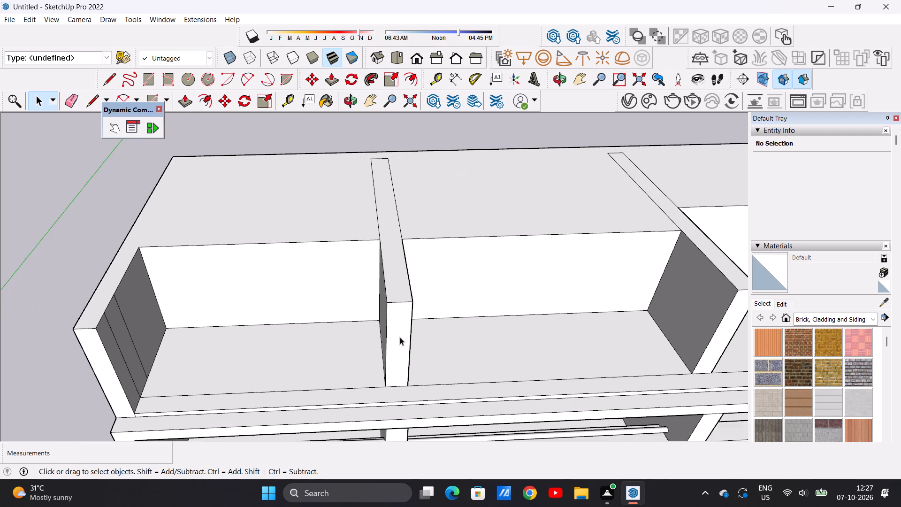
scroll(400, 337, "up", 1)
key("p")
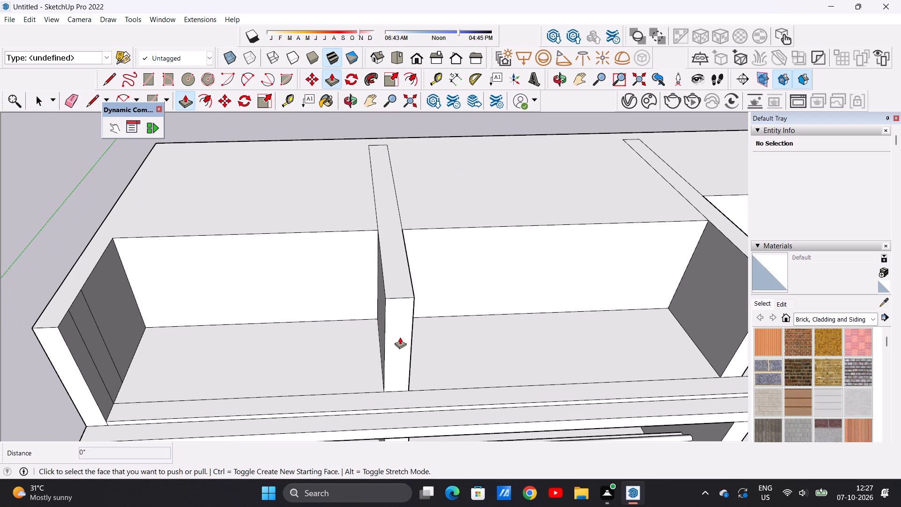
left_click(395, 340)
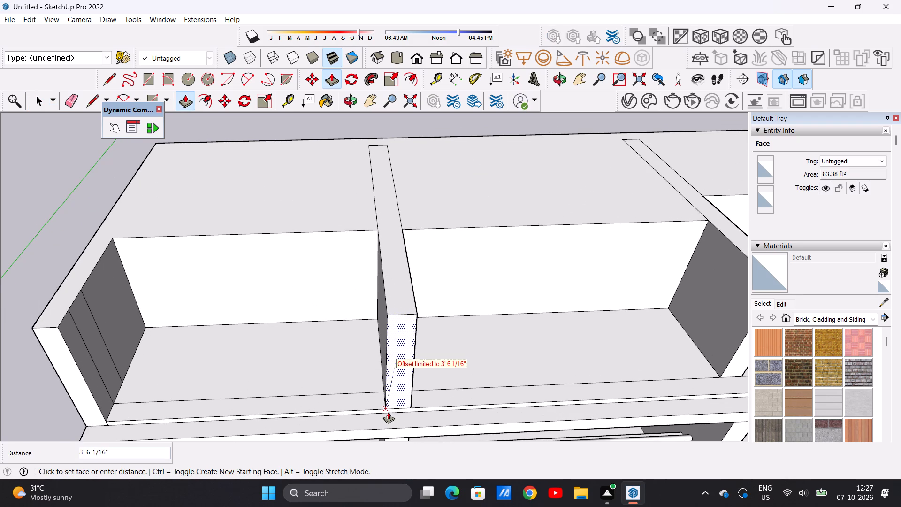
left_click(388, 410)
Push/Pull the front end of the second dividing wall forward 3' 6 1/16", in line with the first dividing wall.
scroll(398, 385, "down", 8)
scroll(573, 368, "up", 3)
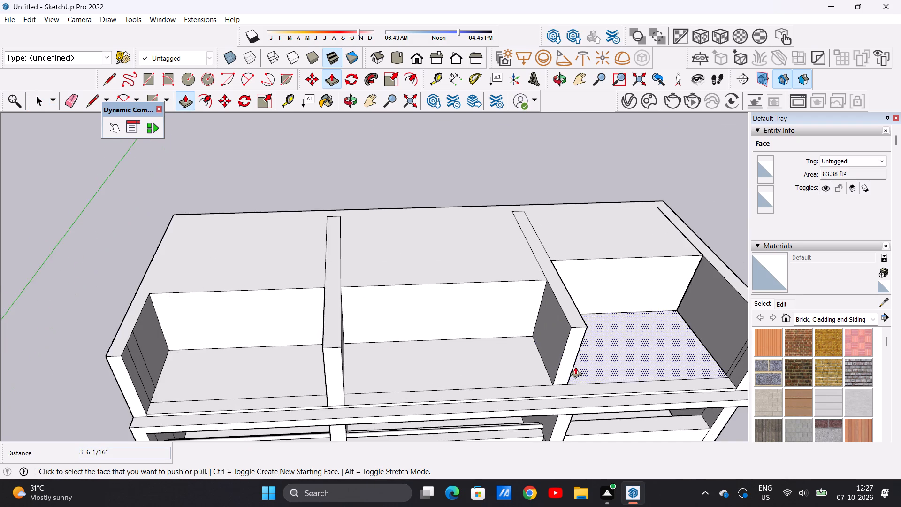
scroll(575, 367, "up", 5)
left_click(563, 371)
left_click(555, 407)
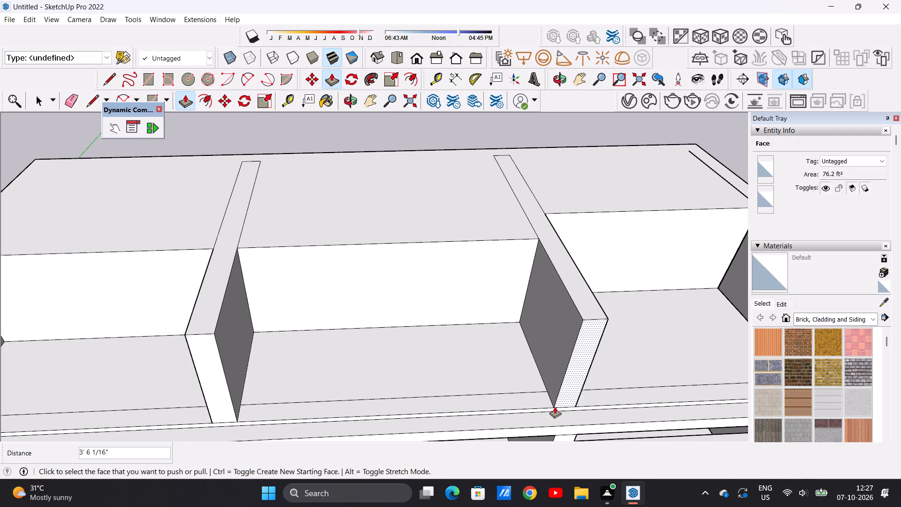
key("space")
Examine the extended dividing walls and the front slab edge against the storeys below from several angles.
scroll(542, 351, "down", 10)
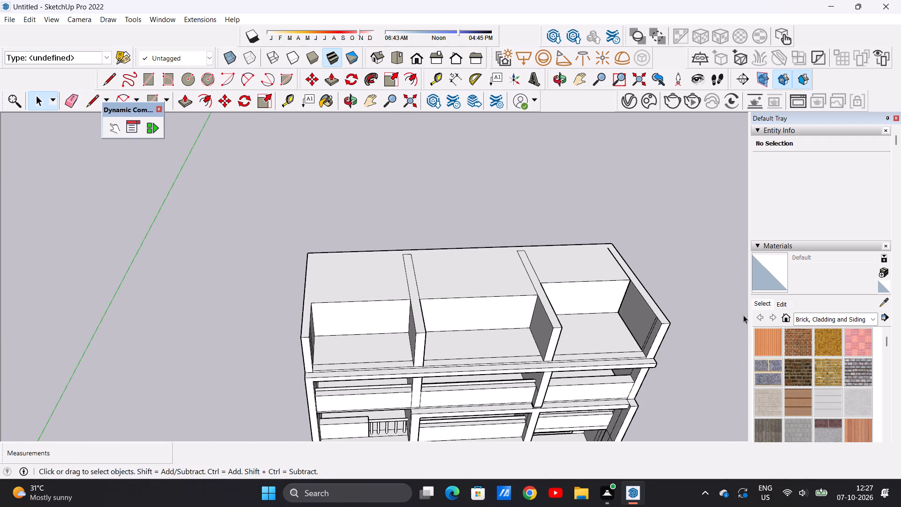
scroll(409, 375, "up", 6)
middle_click_drag(368, 352, 500, 333)
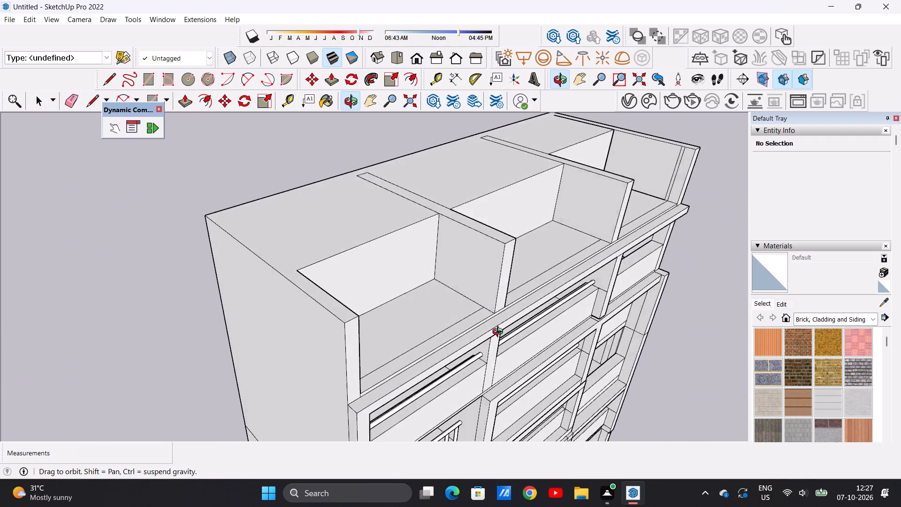
middle_click_drag(500, 333, 443, 333)
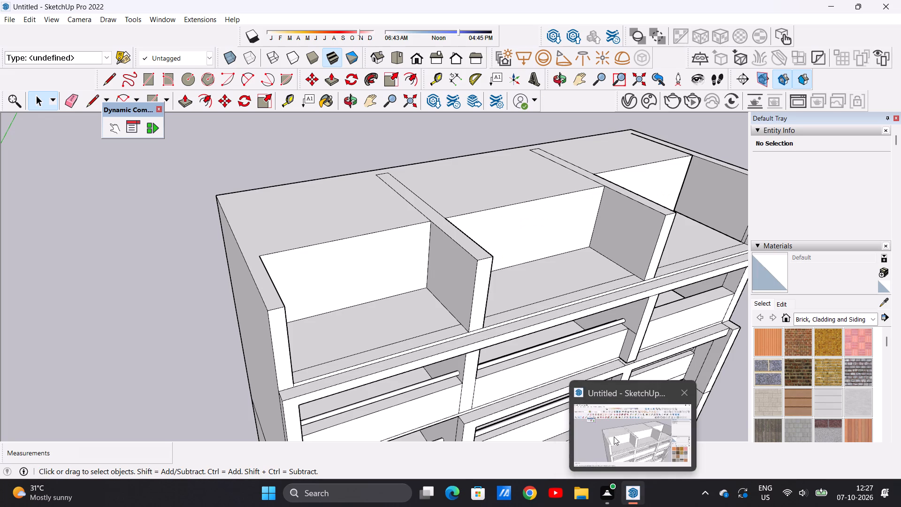
left_click(614, 437)
scroll(449, 335, "down", 9)
scroll(455, 336, "up", 5)
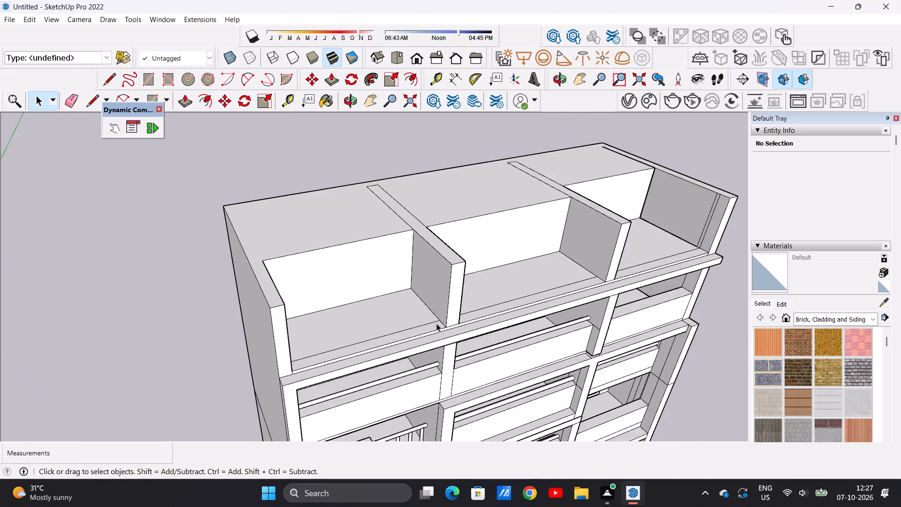
scroll(436, 323, "up", 9)
middle_click_drag(435, 326, 435, 306)
scroll(415, 333, "down", 5)
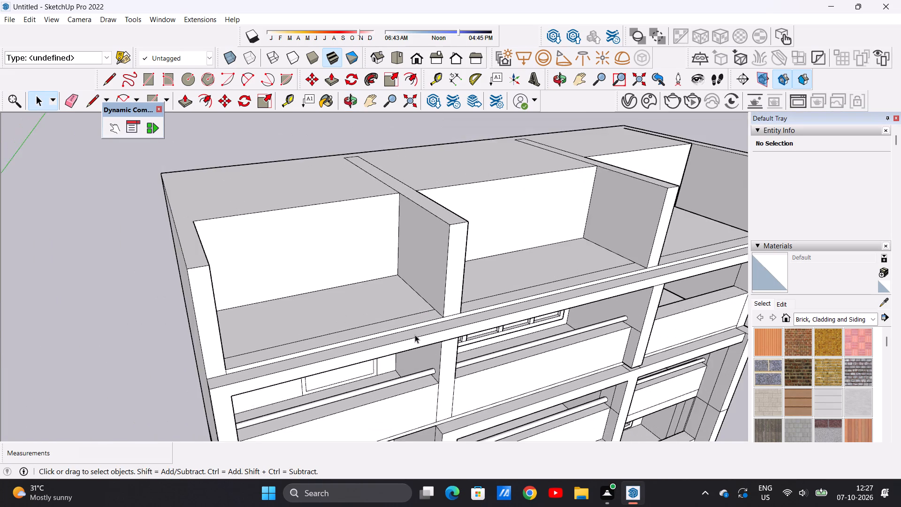
scroll(415, 335, "down", 3)
scroll(432, 315, "up", 7)
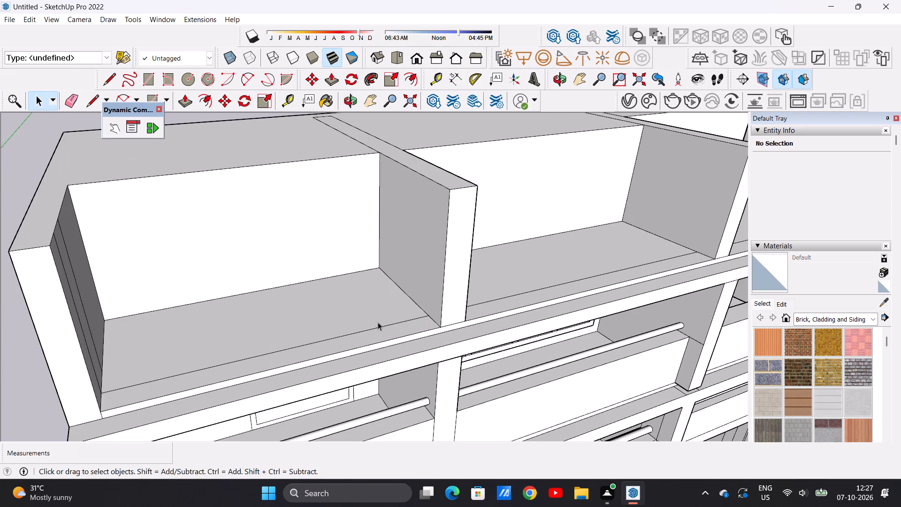
scroll(378, 322, "down", 7)
middle_click_drag(378, 321, 328, 298)
scroll(327, 301, "down", 9)
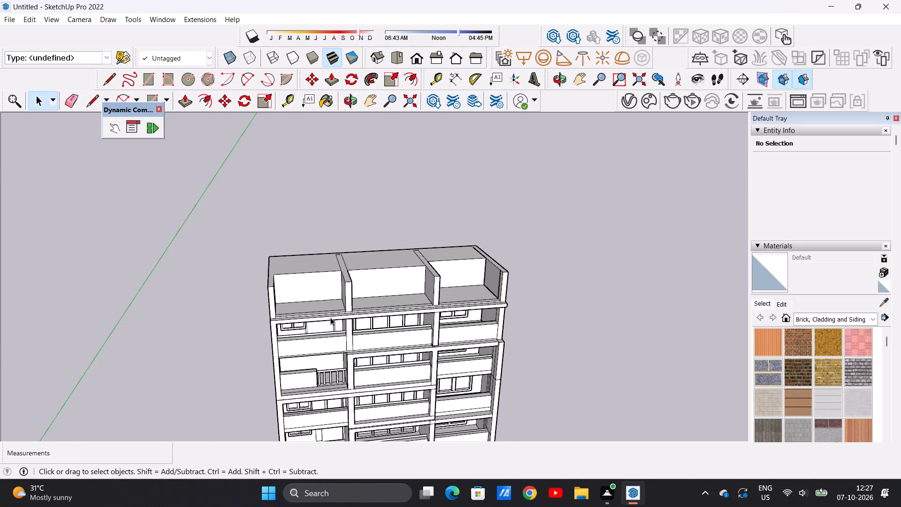
scroll(330, 317, "down", 4)
middle_click_drag(328, 322, 300, 344)
scroll(308, 310, "up", 11)
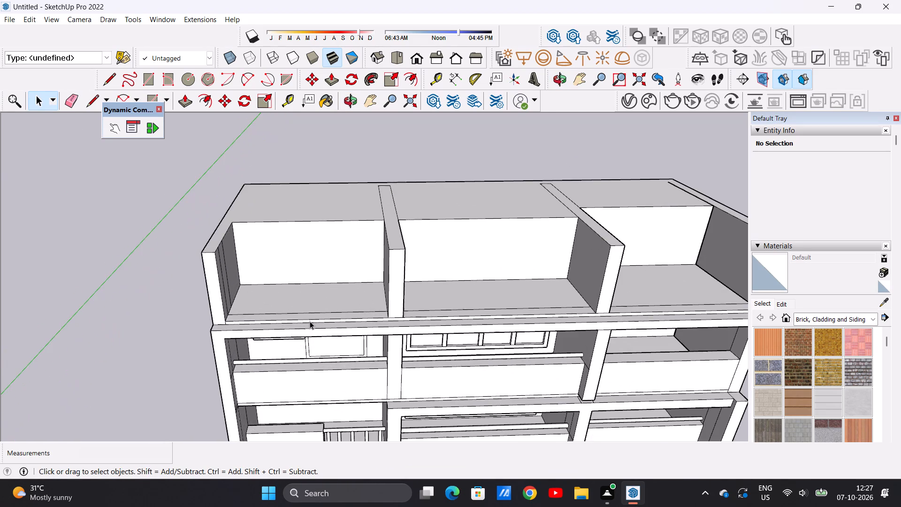
Draw a 3' 6 1/16" line across the narrow front floor strip of the first bay, between its long edges' midpoints.
middle_click_drag(312, 312, 312, 352)
scroll(311, 338, "up", 6)
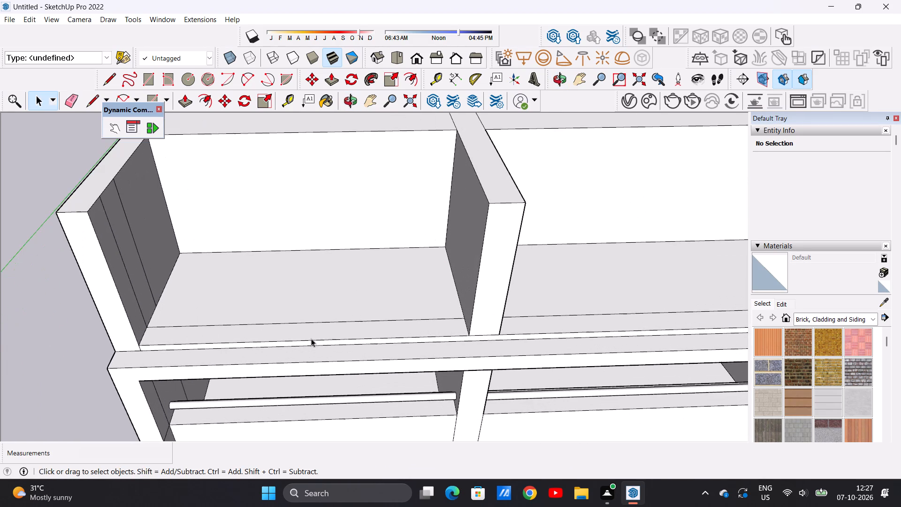
key("l")
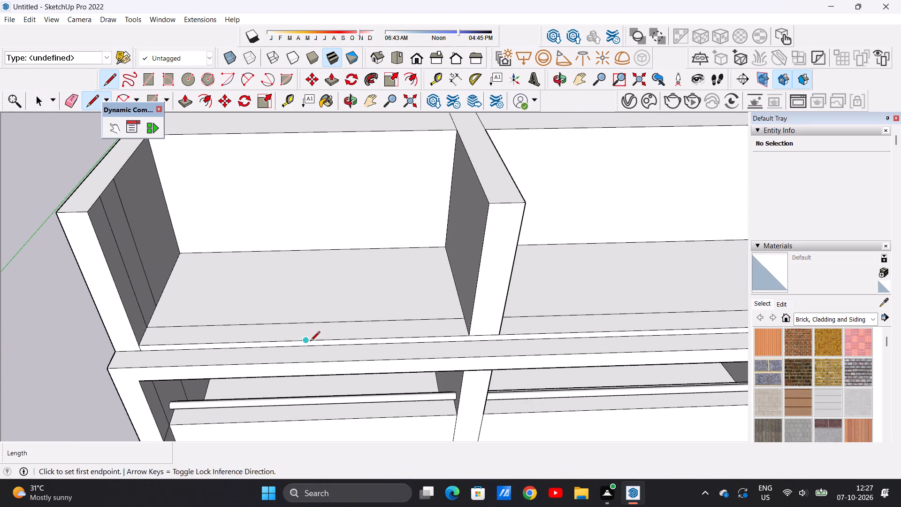
left_click(305, 341)
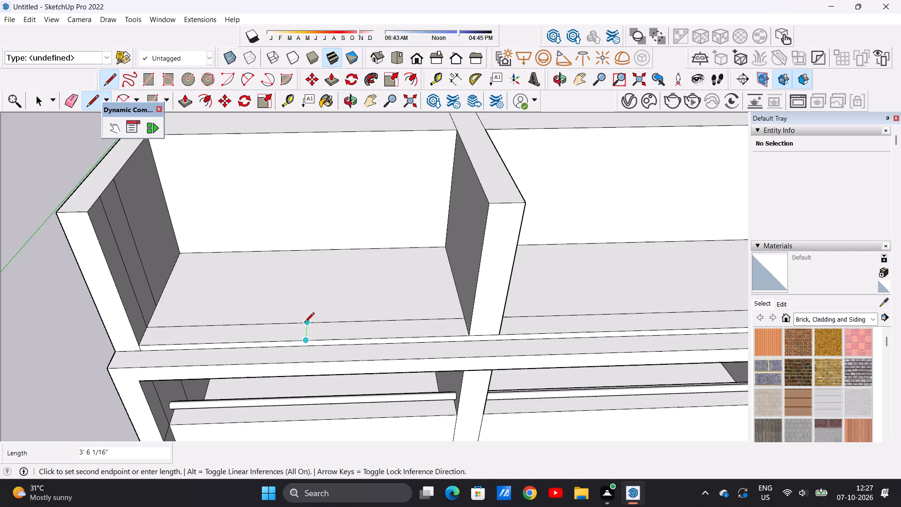
left_click(305, 323)
key("space")
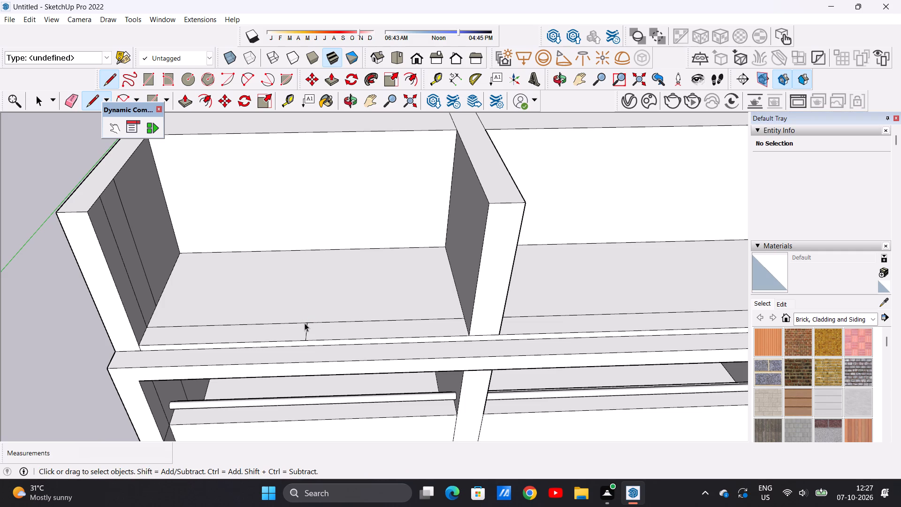
Draw a 3' 6 1/16" line square across the first bay's front floor strip, just beside the existing slanted line toward the dividing wall.
scroll(305, 323, "down", 12)
middle_click_drag(306, 332, 314, 311)
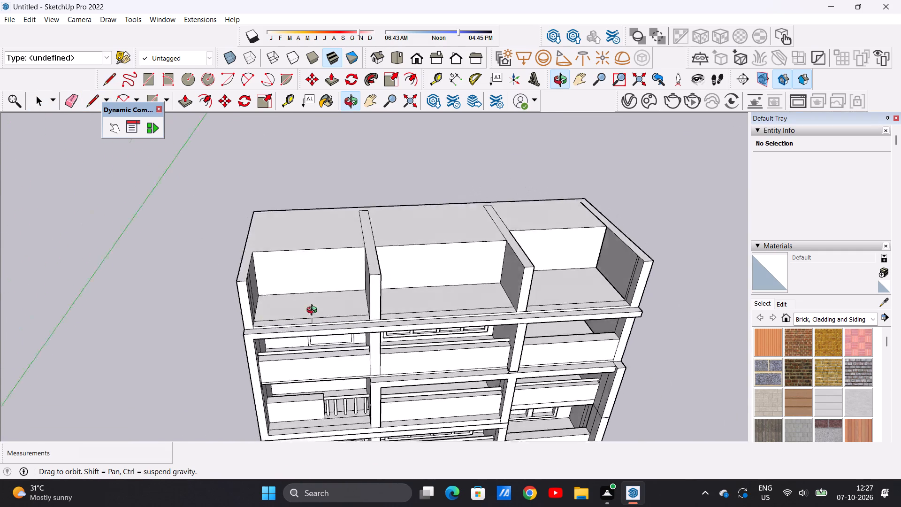
middle_click_drag(314, 311, 309, 302)
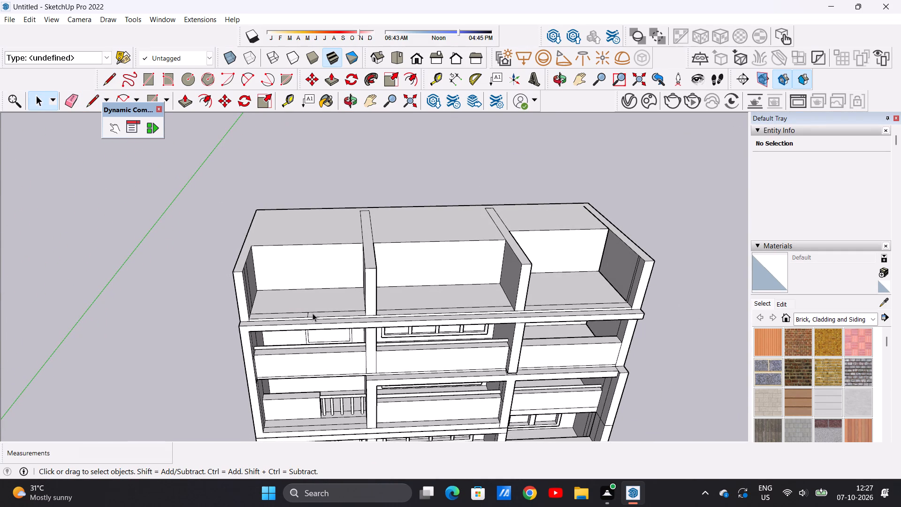
middle_click_drag(313, 313, 317, 372)
scroll(316, 337, "up", 17)
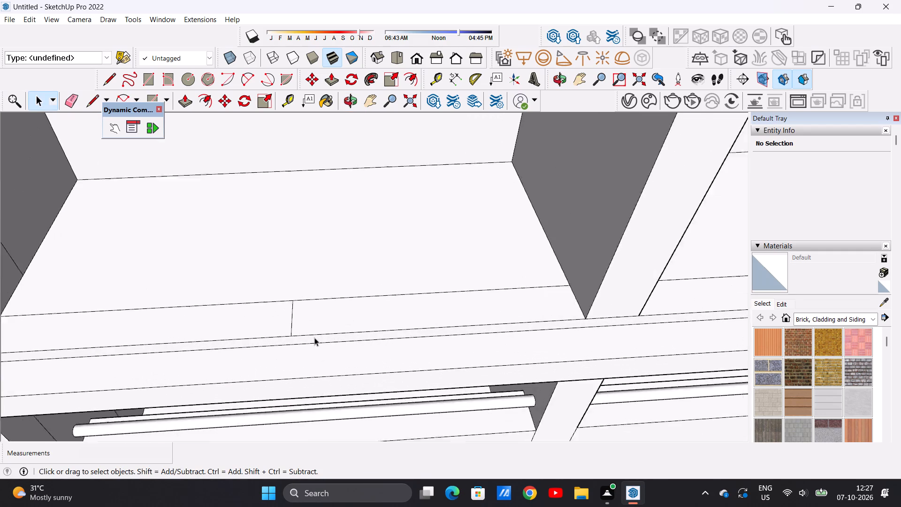
scroll(314, 338, "up", 3)
middle_click_drag(321, 336, 321, 345)
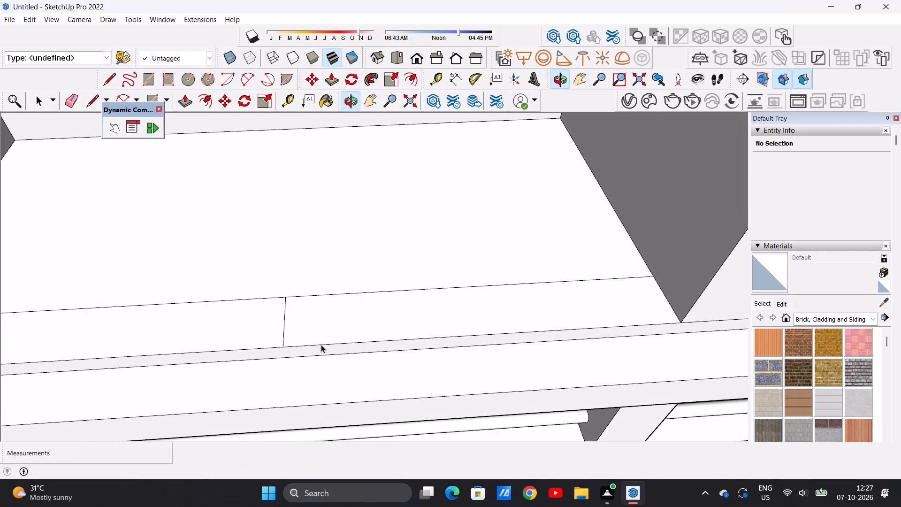
key("l")
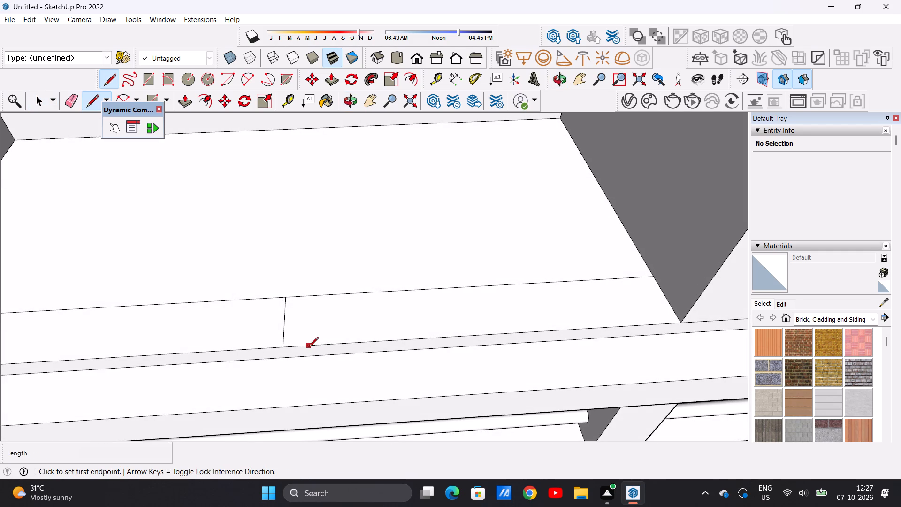
left_click(313, 343)
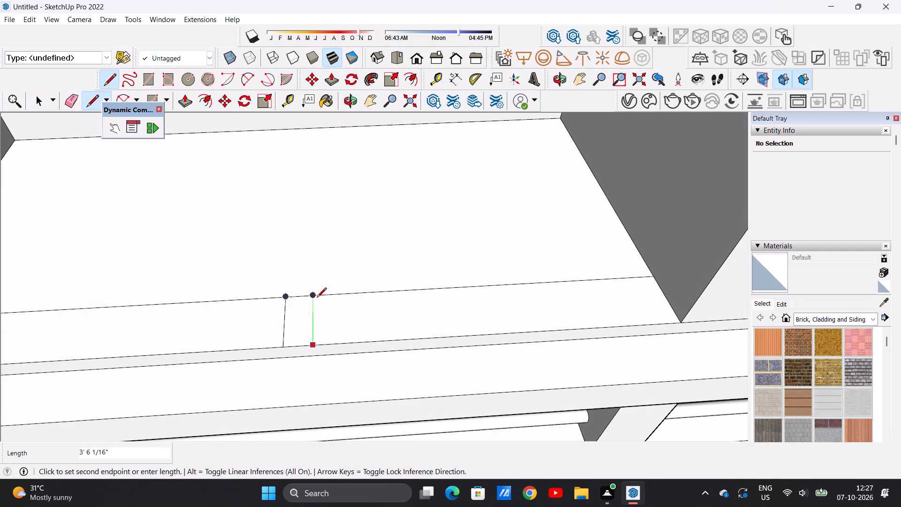
left_click(314, 296)
key("space")
Erase the original slanted line across the first bay's front floor strip.
key("e")
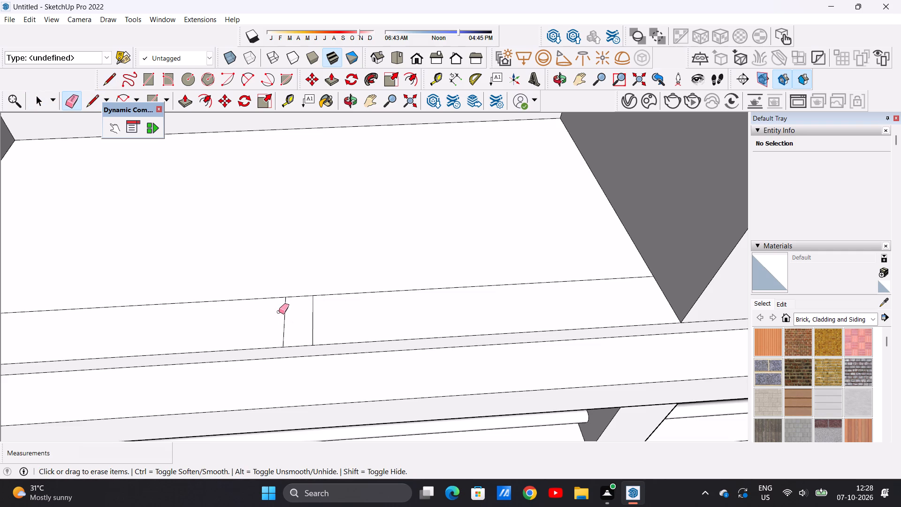
left_click_drag(279, 312, 289, 315)
key("space")
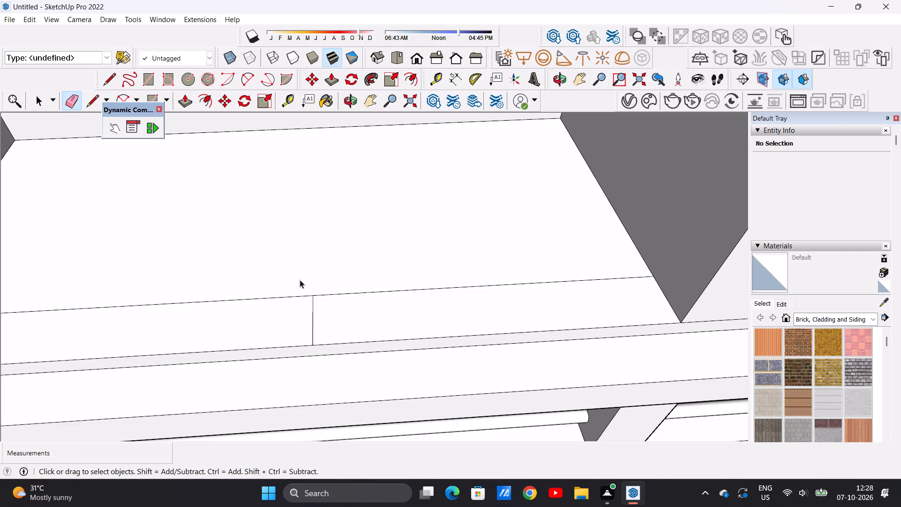
Push/Pull the outer-wall part of the first bay's divided floor strip up about 9' 6 7/8" as a solid parapet.
scroll(298, 316, "down", 18)
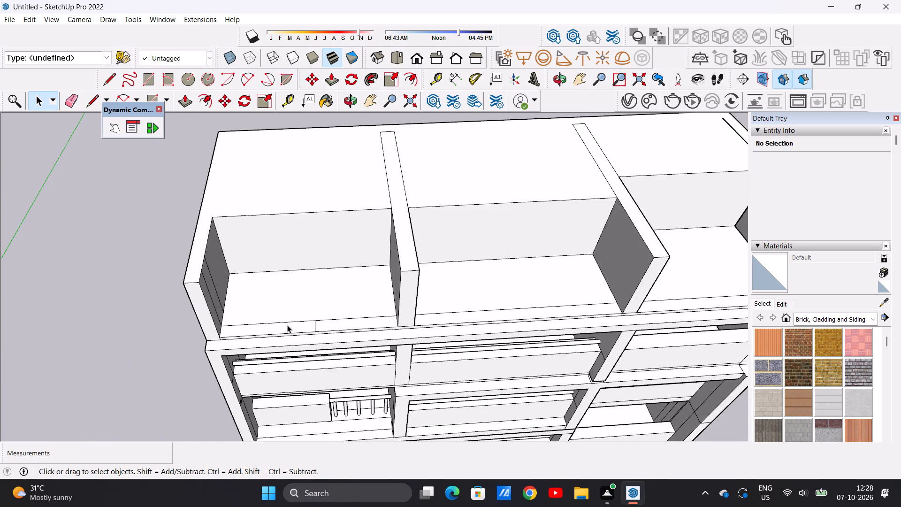
scroll(287, 325, "up", 12)
key("p")
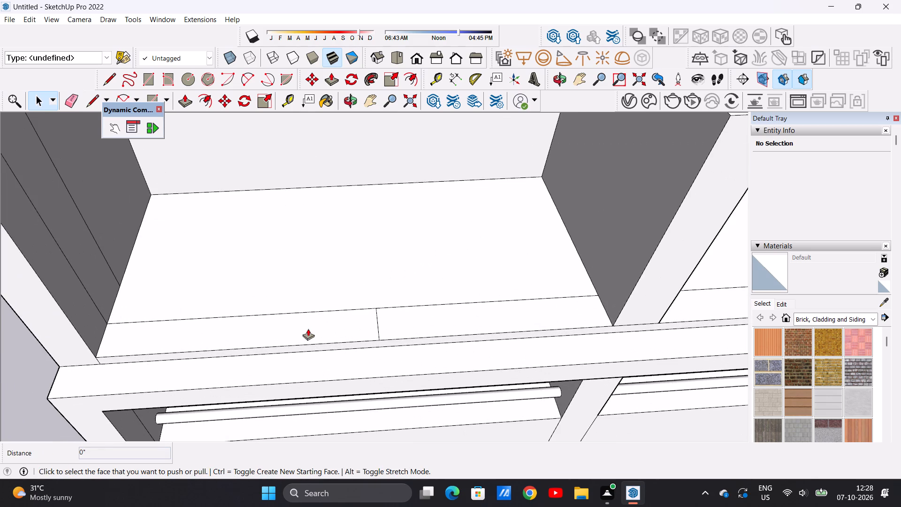
left_click(344, 325)
scroll(344, 282, "down", 9)
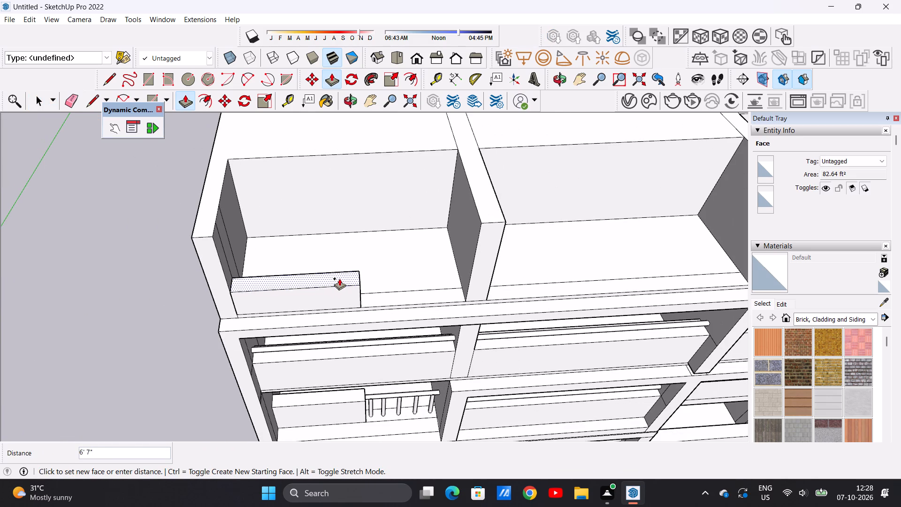
scroll(292, 299, "down", 6)
middle_click_drag(302, 302, 315, 209)
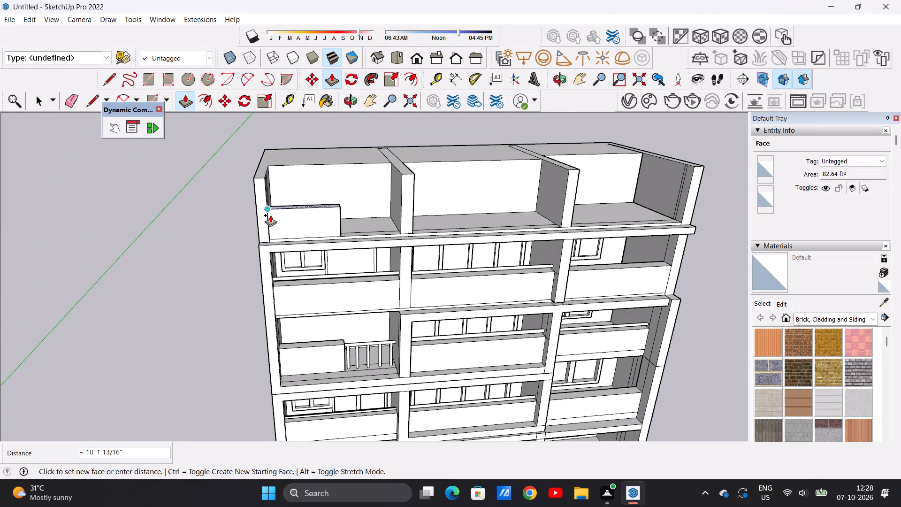
left_click(304, 208)
key("space")
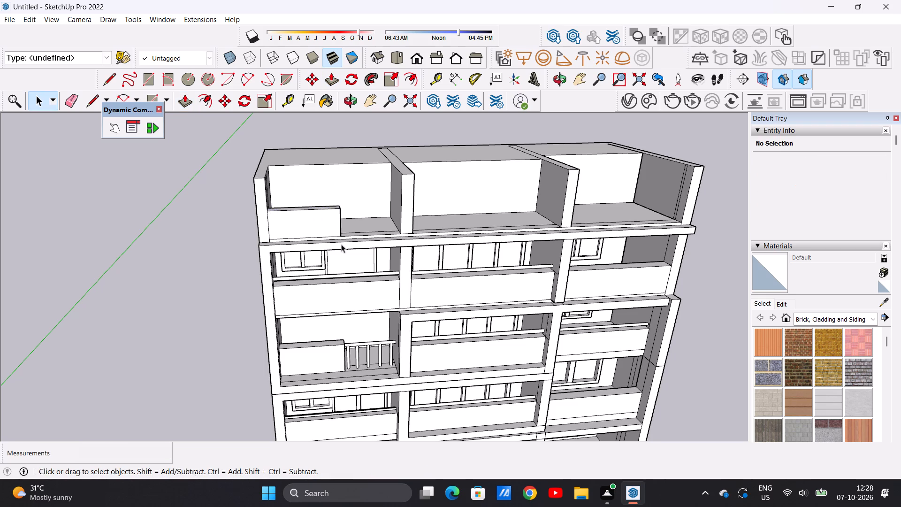
Draw a circle of about 6 3/8" radius near the top of the new parapet's end face.
scroll(343, 244, "down", 5)
middle_click_drag(346, 234, 350, 177)
scroll(355, 200, "up", 12)
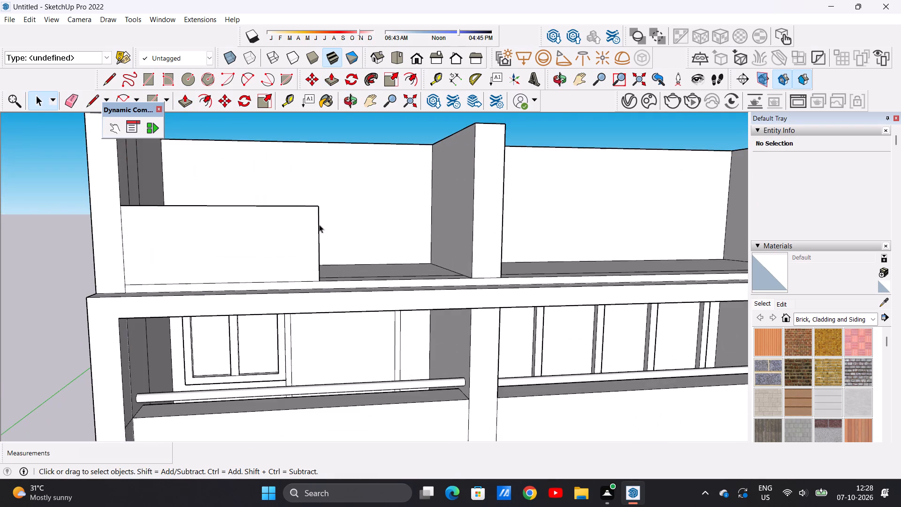
middle_click_drag(325, 226, 288, 299)
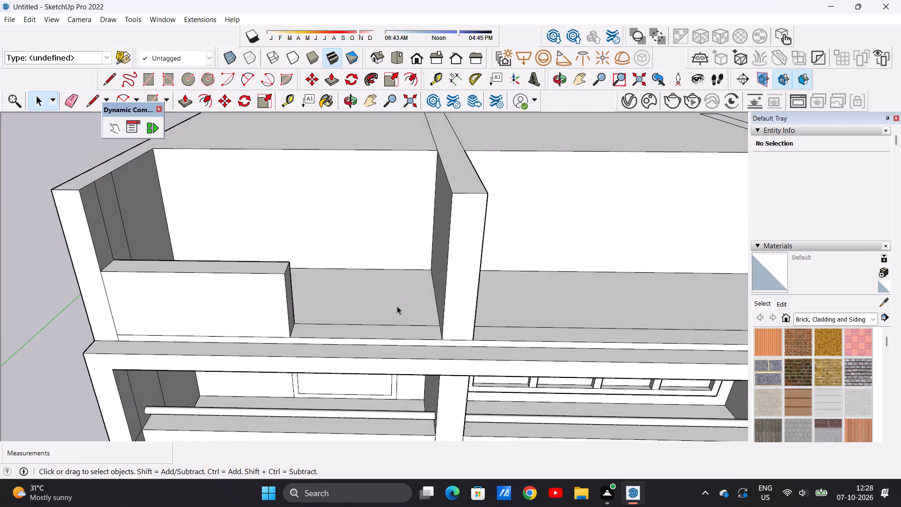
middle_click_drag(397, 306, 296, 283)
scroll(315, 280, "down", 3)
scroll(274, 269, "up", 6)
middle_click_drag(390, 265, 302, 268)
scroll(333, 291, "down", 11)
scroll(273, 262, "up", 1)
scroll(287, 259, "down", 1)
scroll(298, 256, "up", 11)
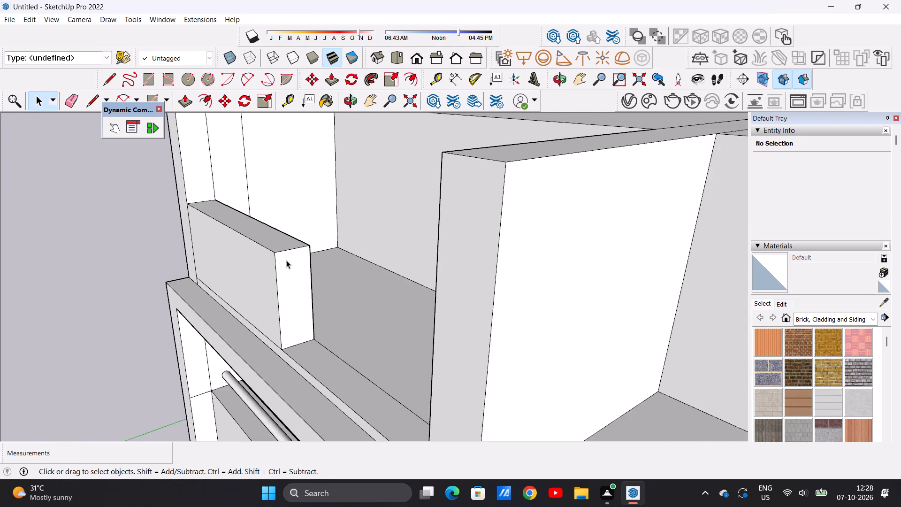
scroll(286, 260, "up", 7)
key("c")
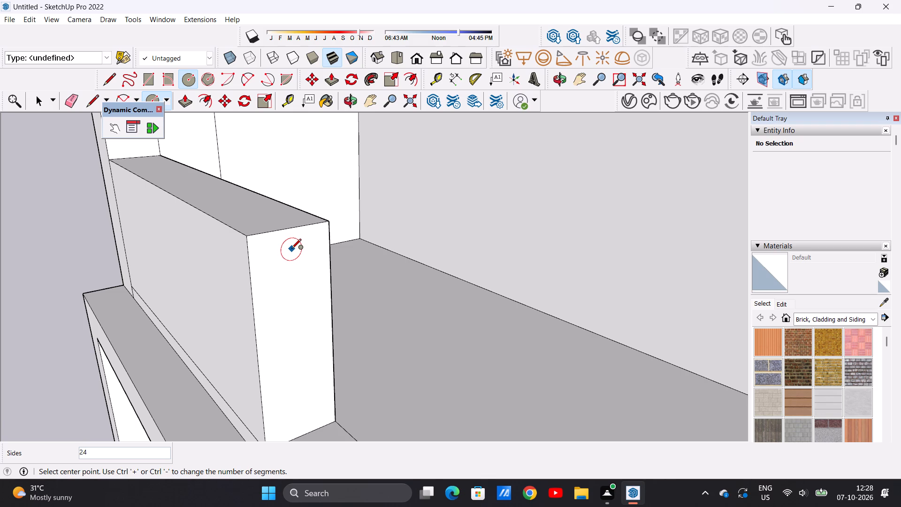
left_click(291, 249)
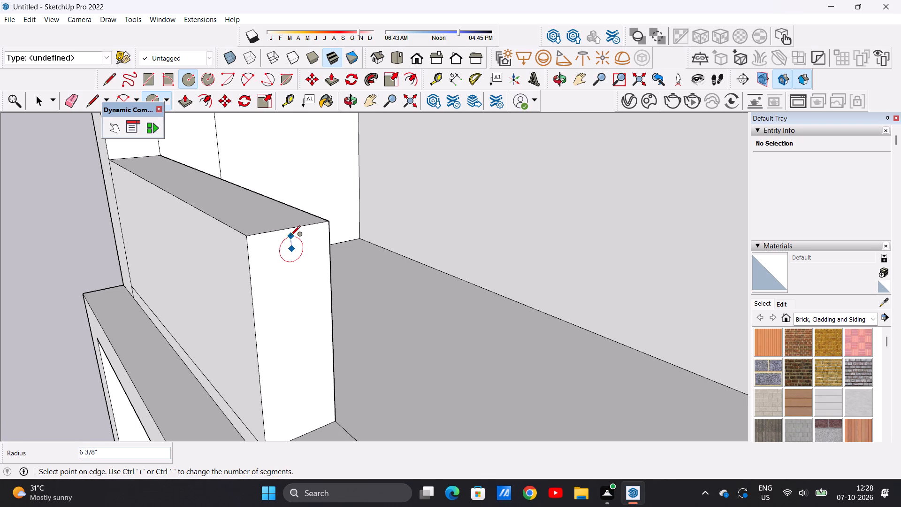
left_click(290, 236)
key("space")
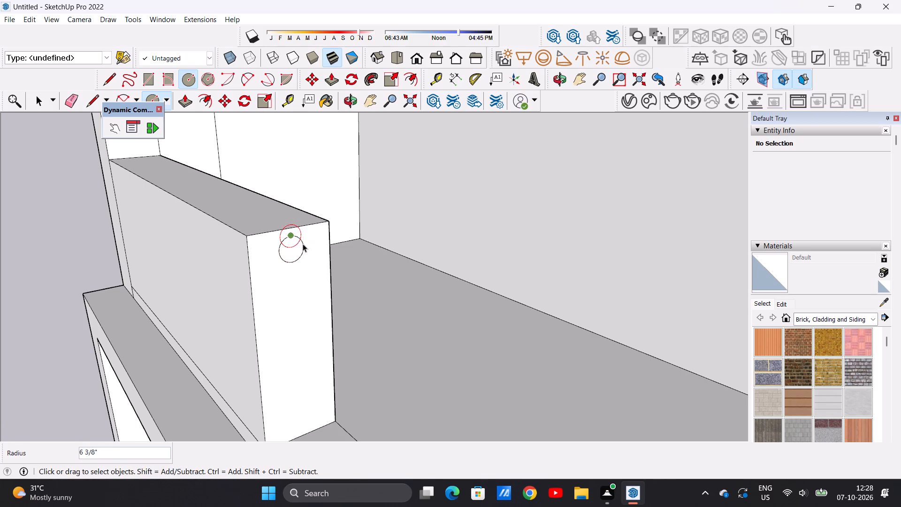
Push/Pull the circle across the open gap to the first dividing wall as a round handrail.
key("p")
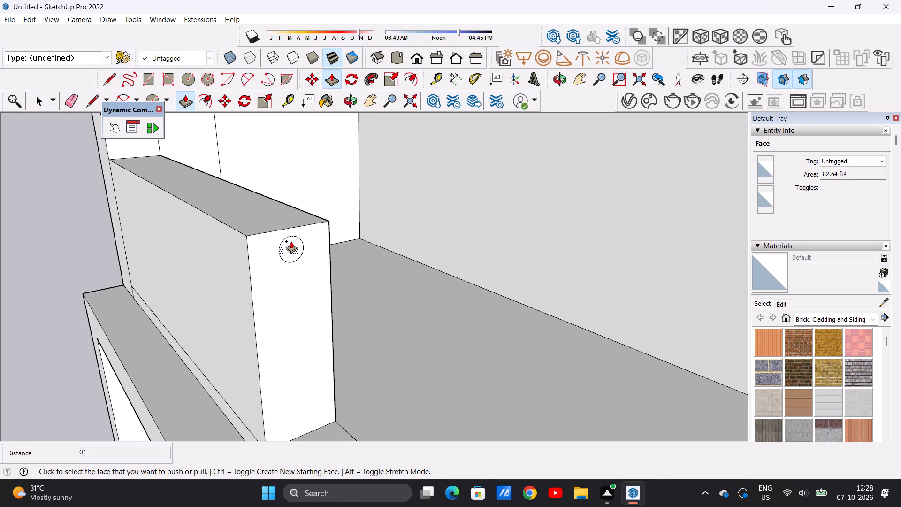
left_click(291, 241)
scroll(359, 262, "down", 14)
middle_click_drag(328, 266, 405, 276)
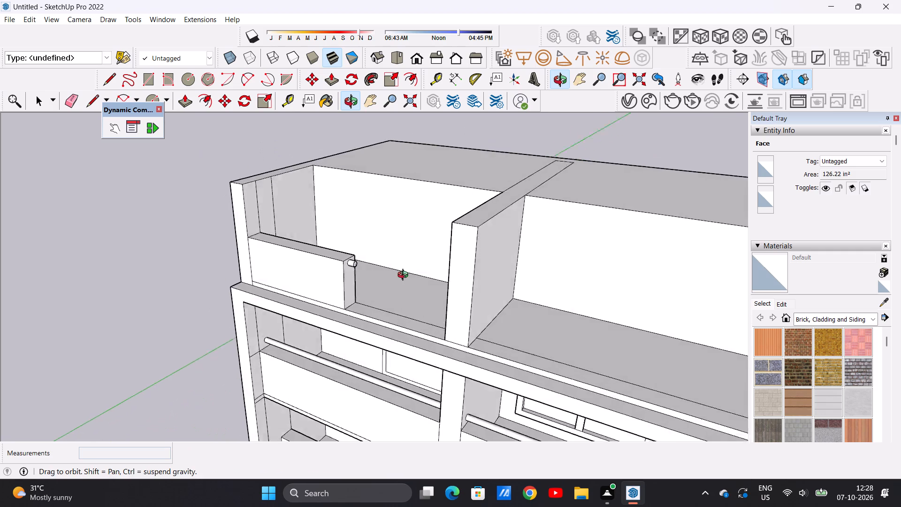
middle_click_drag(405, 276, 486, 265)
scroll(476, 267, "up", 12)
middle_click_drag(488, 270, 527, 252)
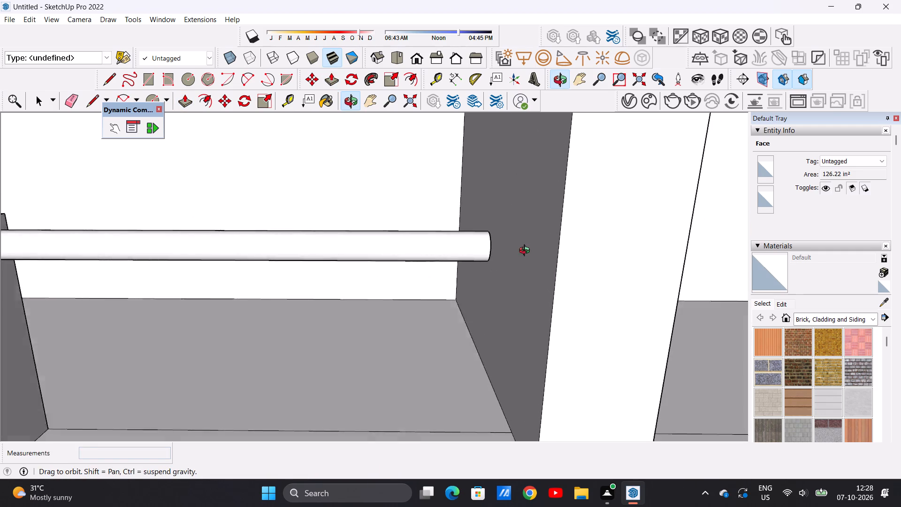
middle_click_drag(527, 252, 527, 251)
left_click(533, 222)
key("space")
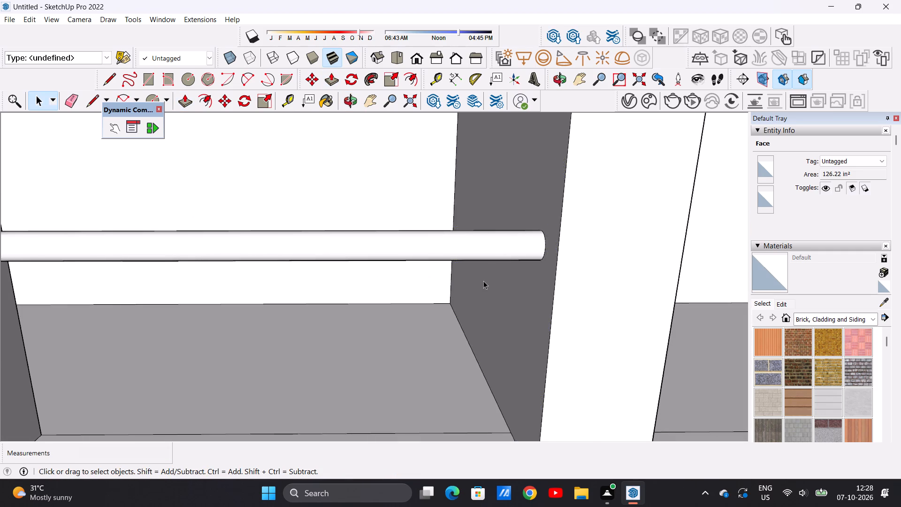
Draw a baluster circle of about 5" radius on the floor strip below the handrail, next to the parapet's end.
scroll(483, 281, "down", 15)
middle_click_drag(443, 281, 431, 362)
scroll(419, 339, "up", 7)
middle_click_drag(399, 328, 399, 346)
scroll(403, 342, "up", 5)
key("c")
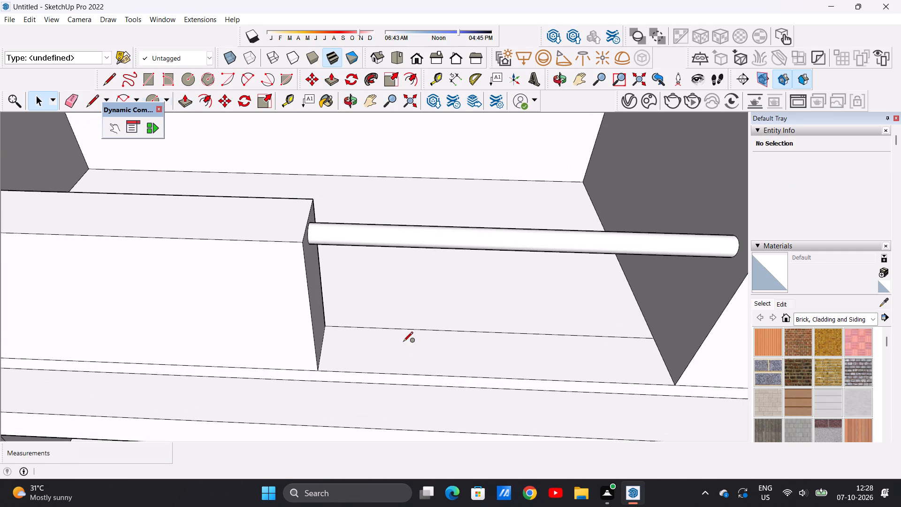
scroll(354, 346, "up", 5)
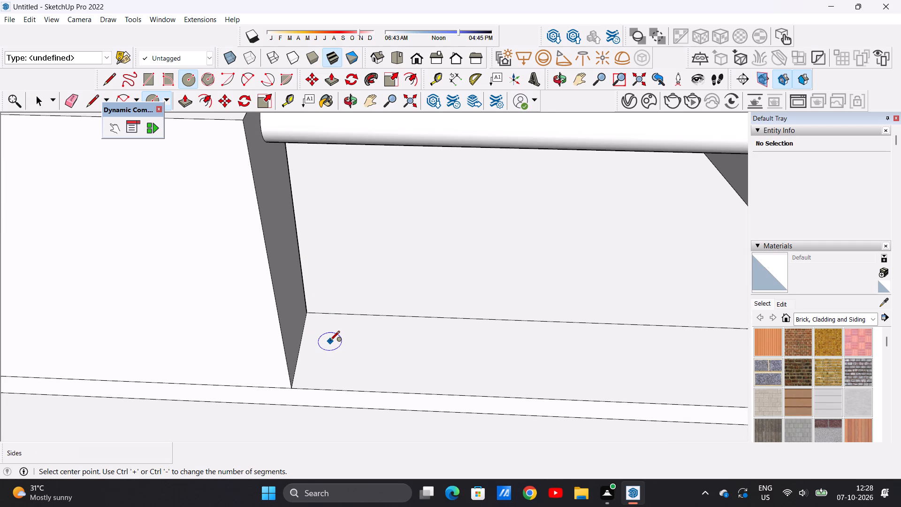
left_click(331, 343)
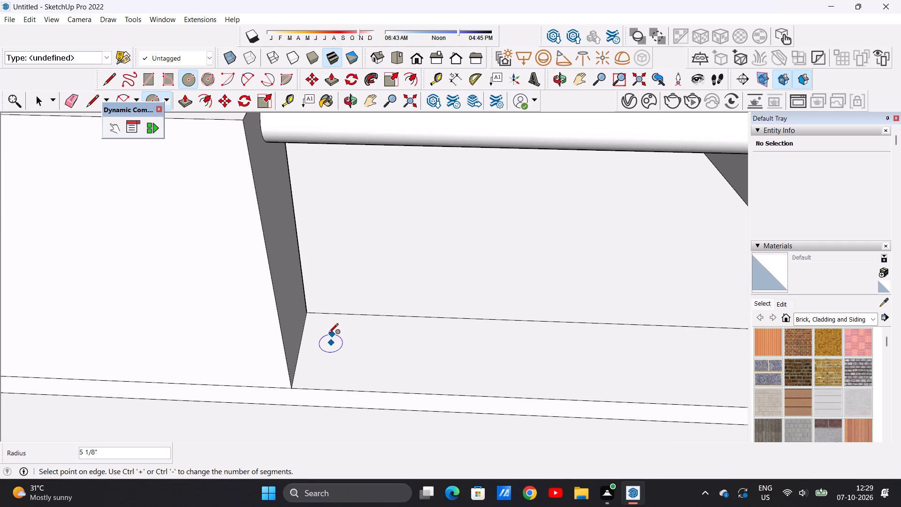
left_click(328, 334)
key("space")
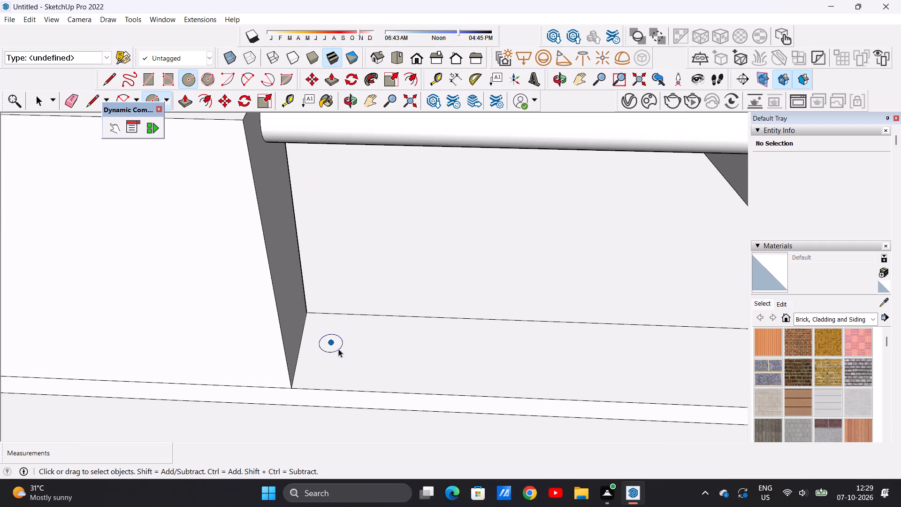
Copy the baluster circle about 17' 10 9/16" along the floor strip, close to the first dividing wall.
double_click(338, 349)
scroll(338, 349, "down", 15)
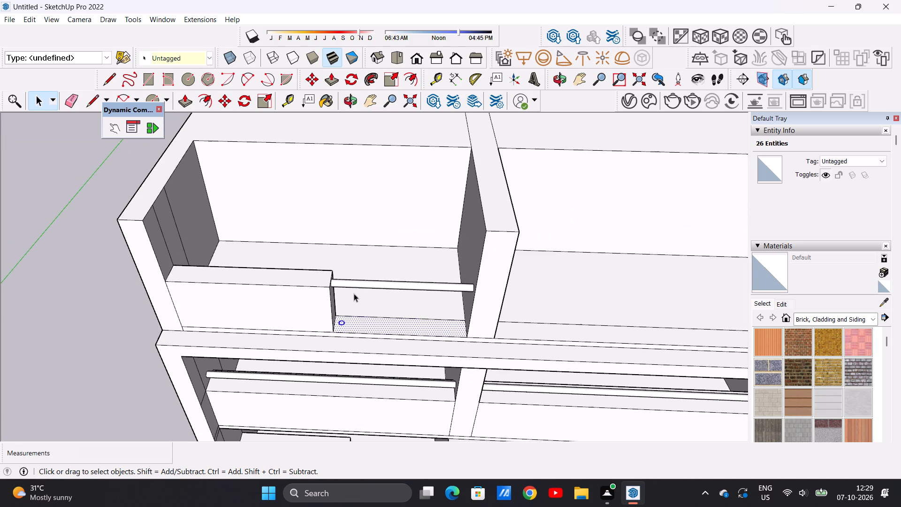
scroll(354, 293, "down", 1)
left_click(171, 340)
scroll(348, 319, "up", 7)
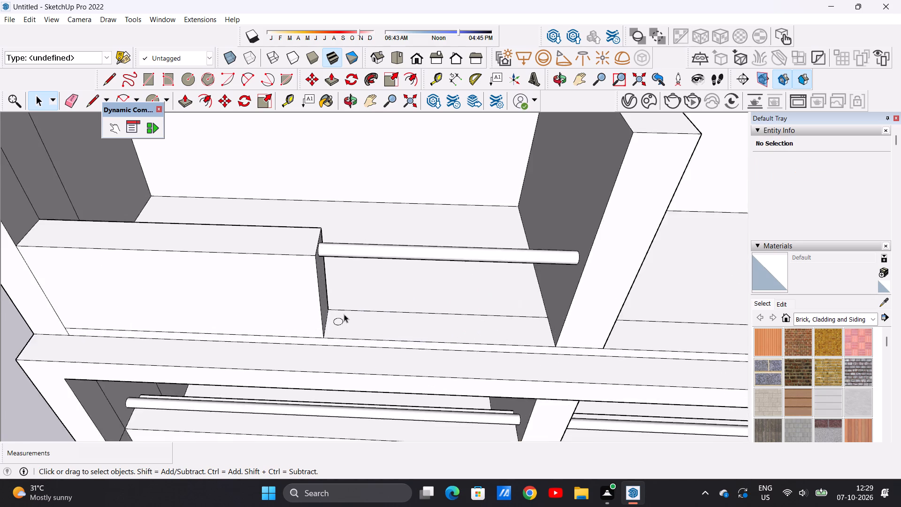
scroll(344, 314, "up", 11)
double_click(334, 329)
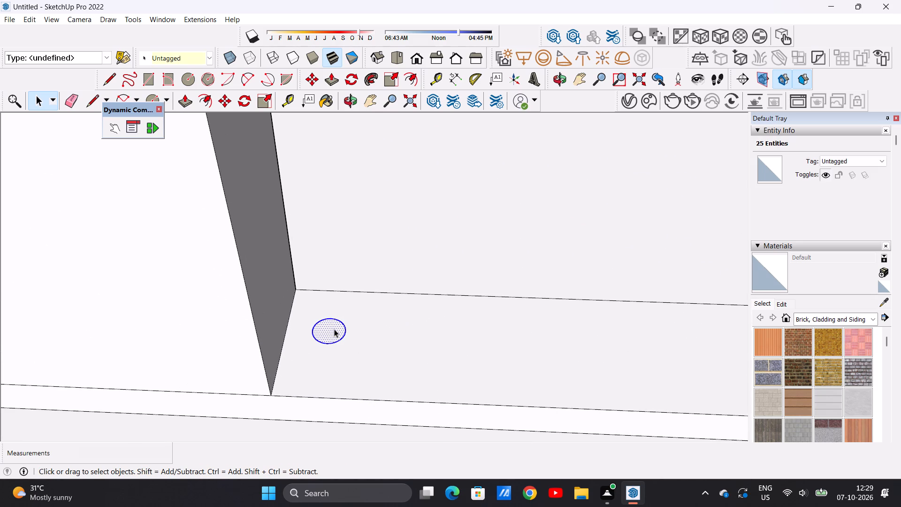
key("m")
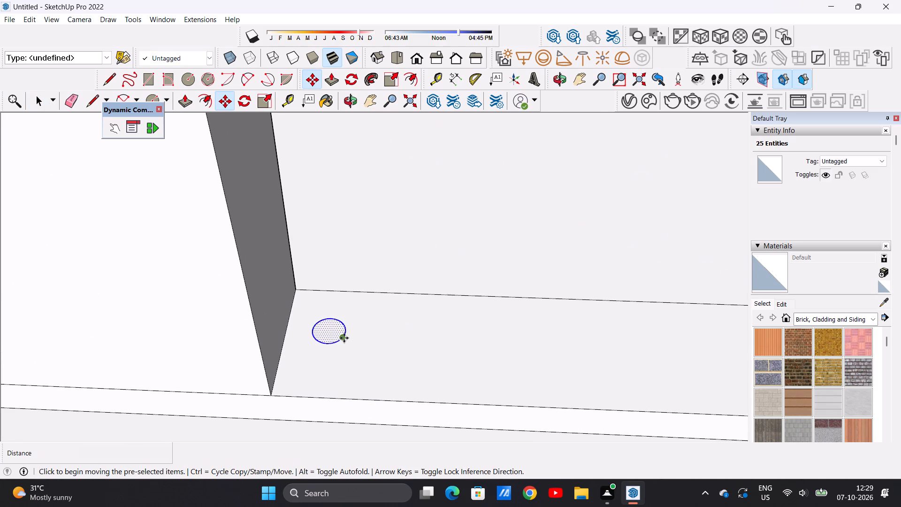
left_click(344, 338)
scroll(397, 338, "down", 10)
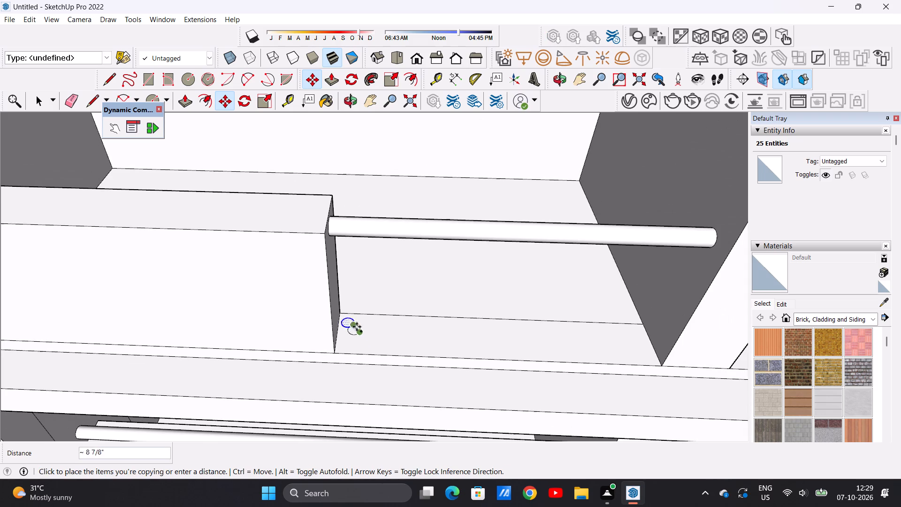
left_click(635, 337)
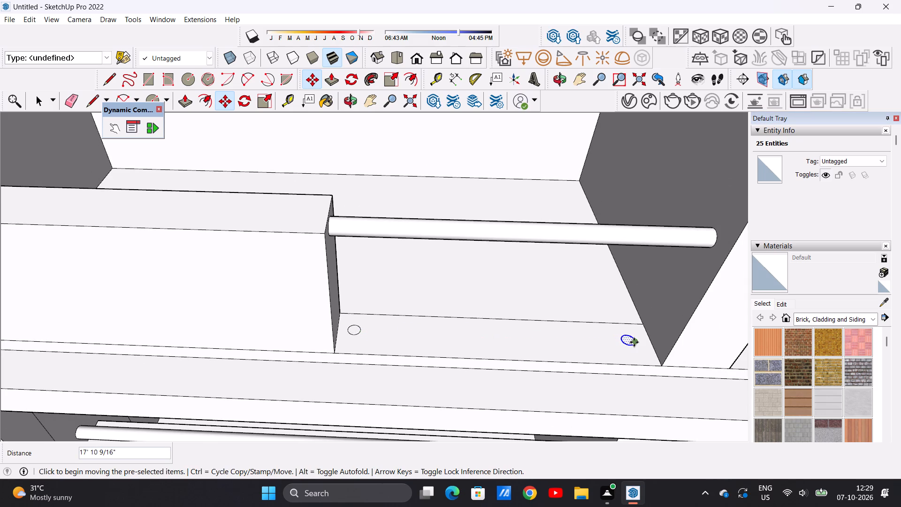
Copy the circle beside the dividing wall about 14' 7 11/16" back along the strip toward the parapet.
left_click(634, 342)
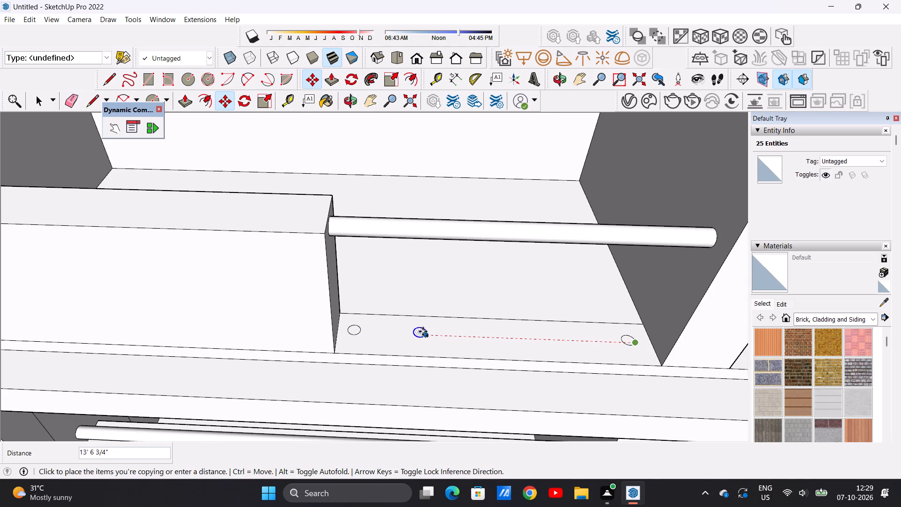
left_click(409, 331)
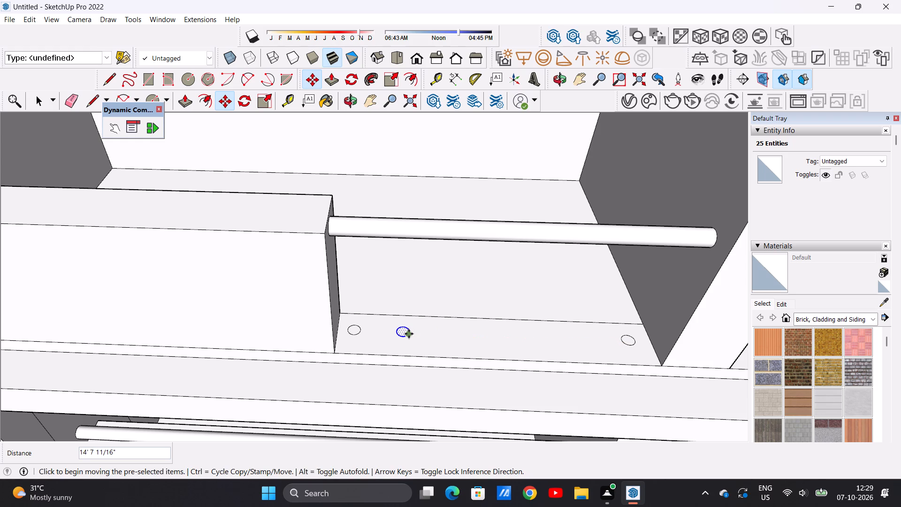
Copy the baluster circle three more times along the floor strip: about 11' 3" toward the dividing wall, 8' 1" back, and 4' 2" forward.
left_click(409, 334)
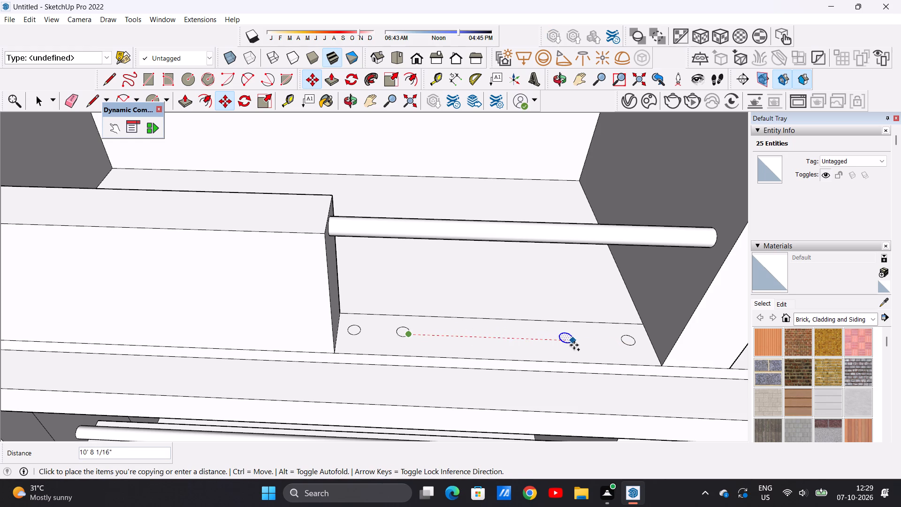
left_click(582, 344)
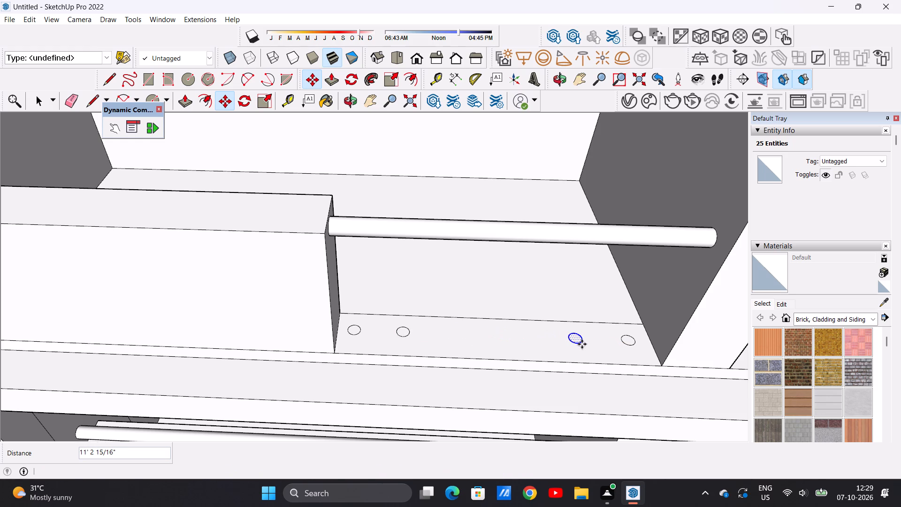
left_click(582, 344)
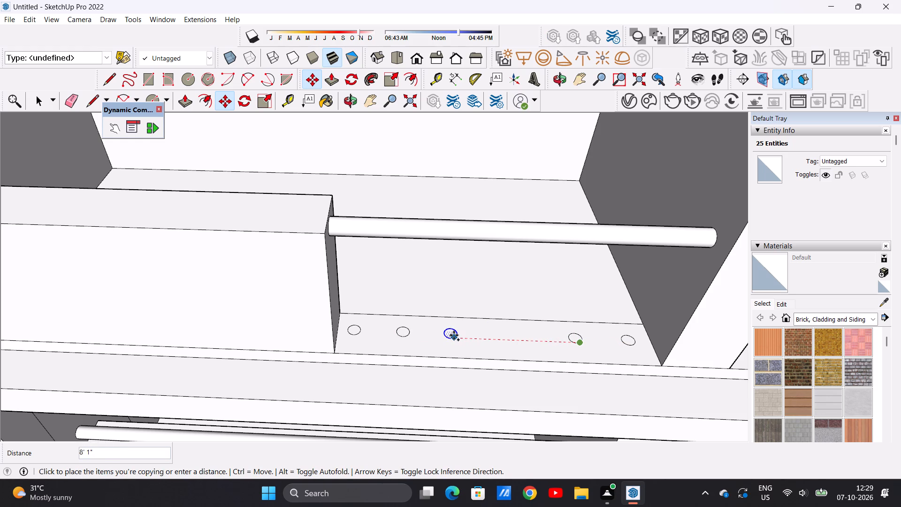
left_click(456, 336)
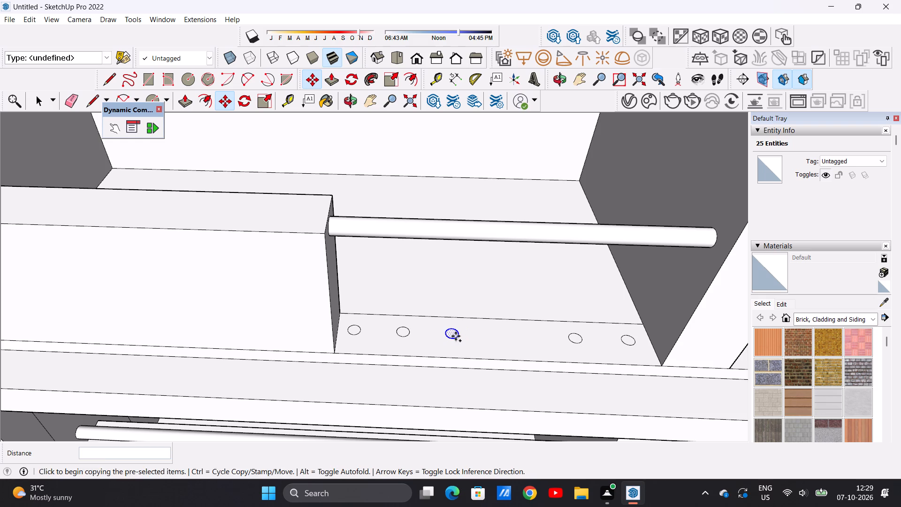
left_click(456, 336)
left_click(521, 338)
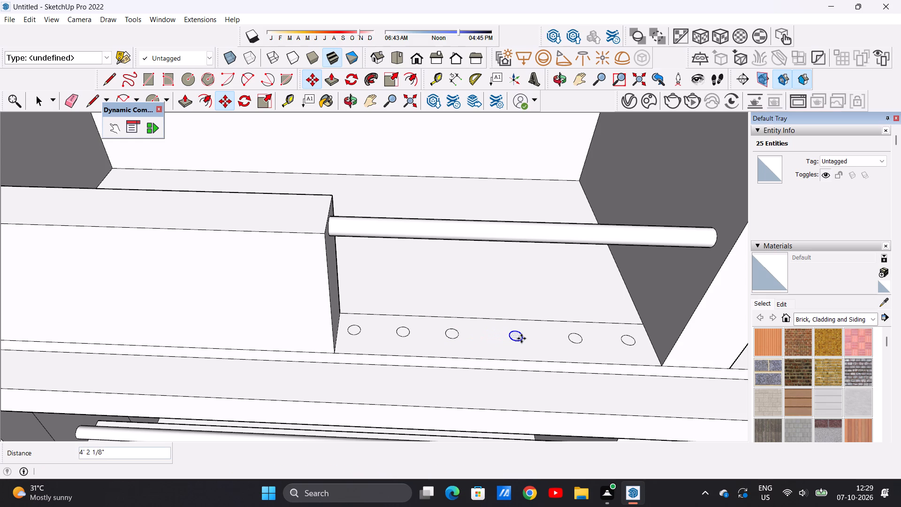
key("space")
scroll(374, 255, "down", 11)
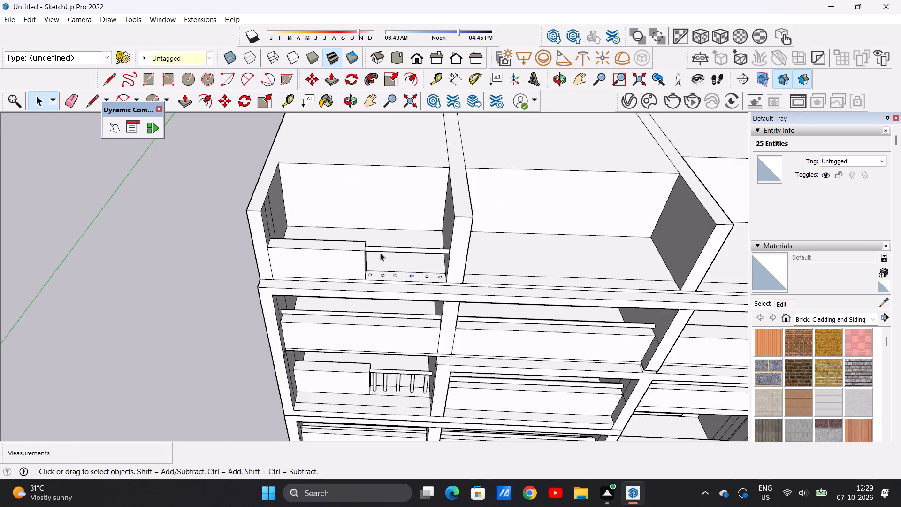
scroll(380, 253, "down", 4)
left_click(217, 277)
Push/Pull the circle nearest the dividing wall up about 8' 9 7/8" into the handrail as the first baluster.
scroll(436, 267, "up", 13)
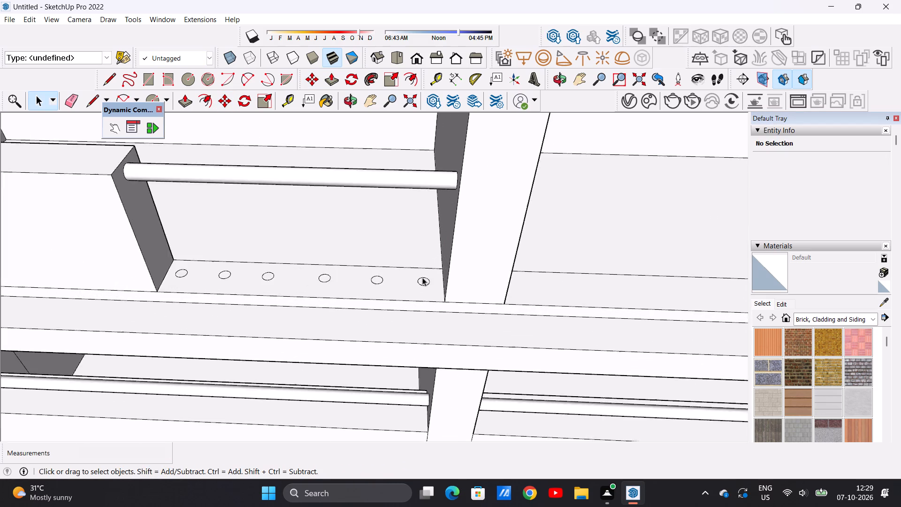
scroll(422, 277, "up", 8)
key("p")
scroll(424, 276, "up", 5)
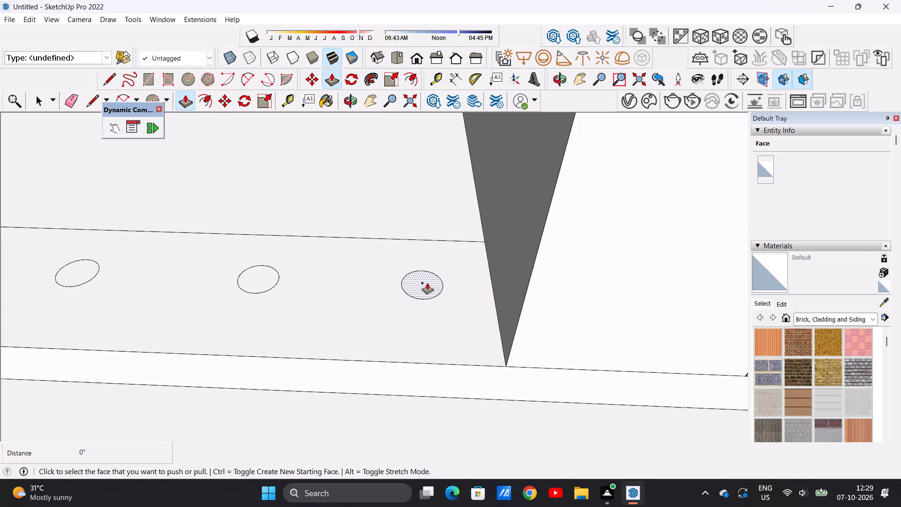
left_click(427, 283)
scroll(431, 198, "down", 13)
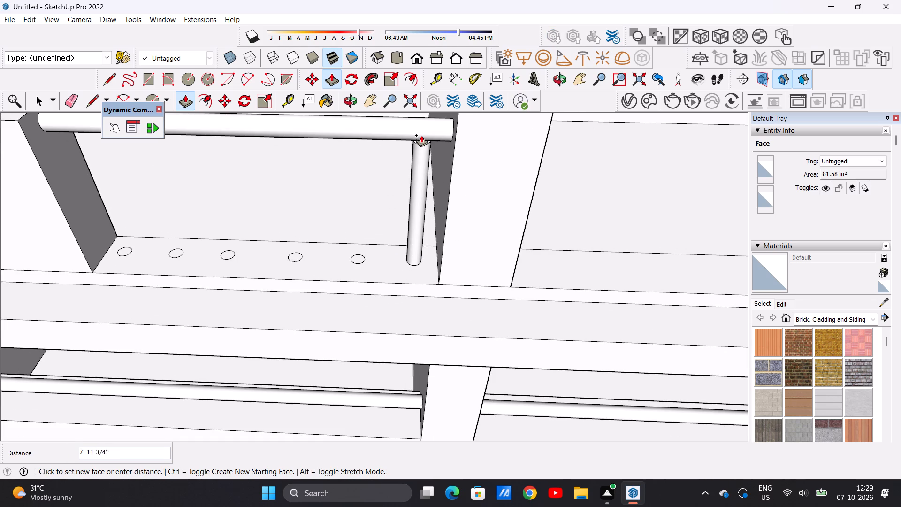
scroll(421, 133, "up", 5)
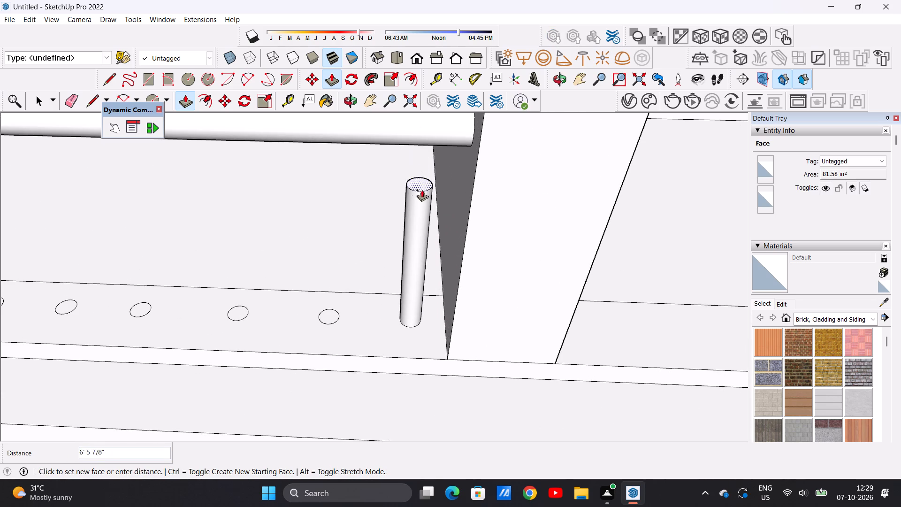
middle_click_drag(421, 189, 435, 123)
scroll(407, 213, "down", 11)
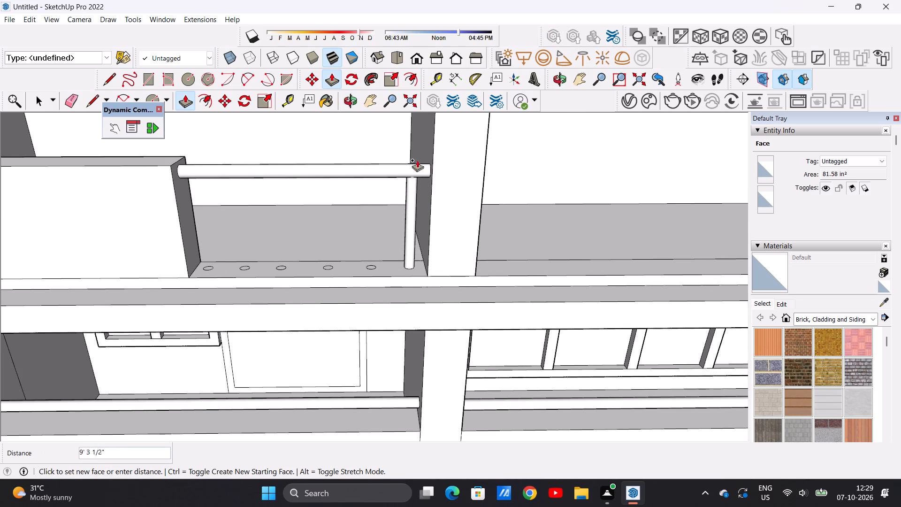
left_click(412, 169)
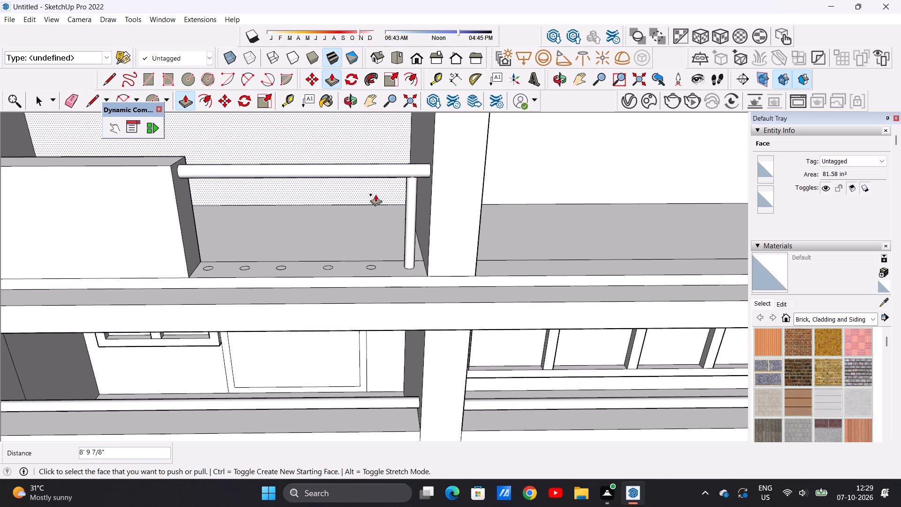
Examine from several angles how the new baluster beside the dividing wall meets the handrail.
middle_click_drag(363, 188, 666, 242)
scroll(516, 131, "up", 1)
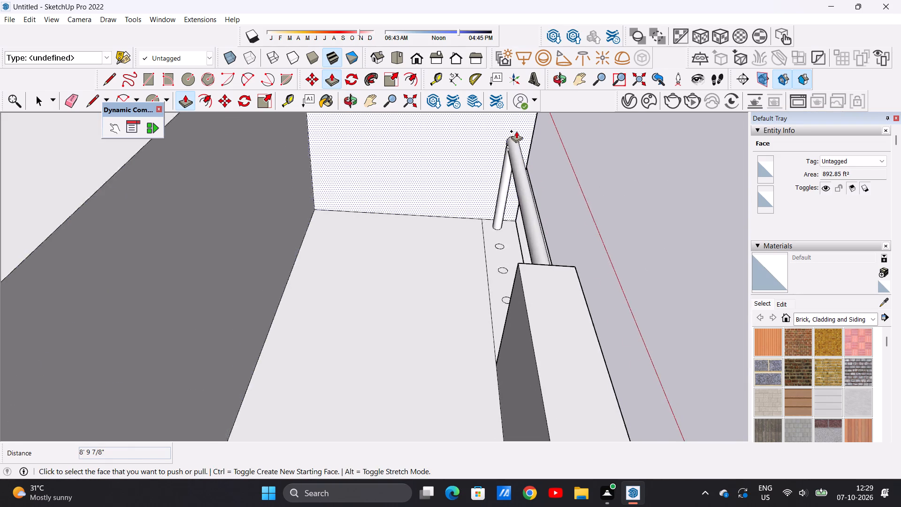
scroll(516, 131, "up", 8)
middle_click_drag(494, 176, 367, 137)
scroll(376, 170, "down", 7)
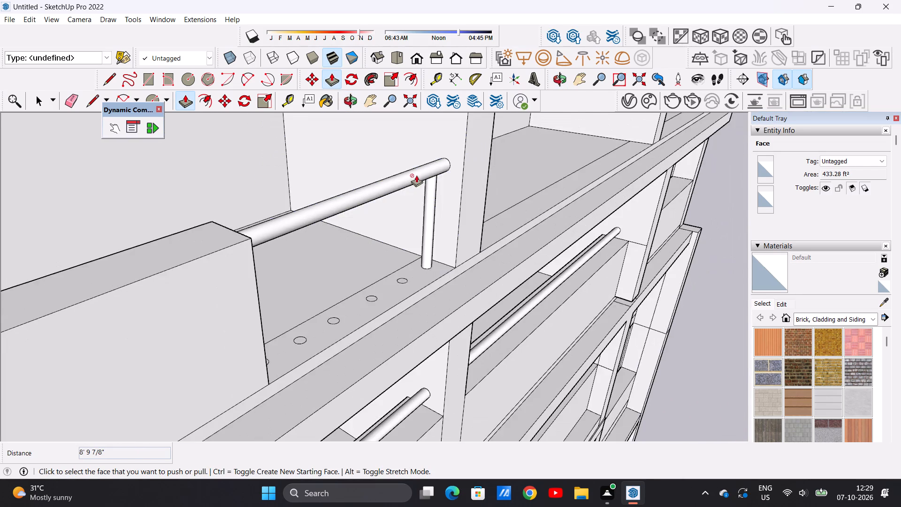
scroll(416, 175, "down", 2)
middle_click_drag(371, 190, 308, 180)
middle_click_drag(449, 195, 360, 152)
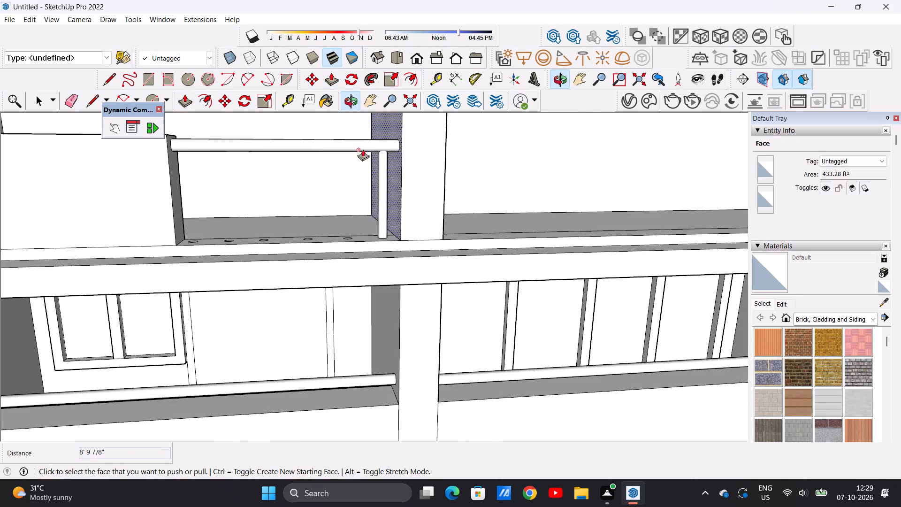
scroll(382, 150, "up", 14)
scroll(389, 177, "down", 20)
scroll(389, 177, "down", 3)
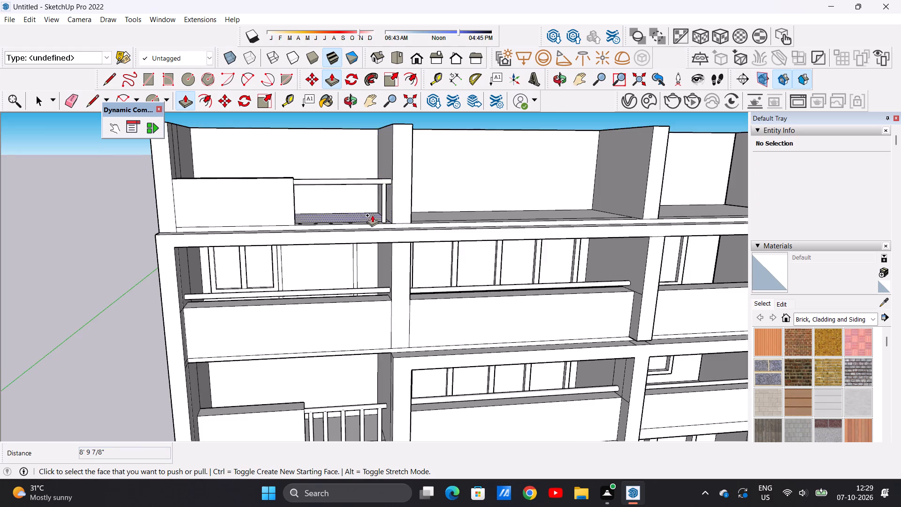
Push/Pull the second circle from the dividing wall up about 8' 8 11/16" into the handrail.
scroll(372, 215, "up", 8)
middle_click_drag(364, 212, 335, 273)
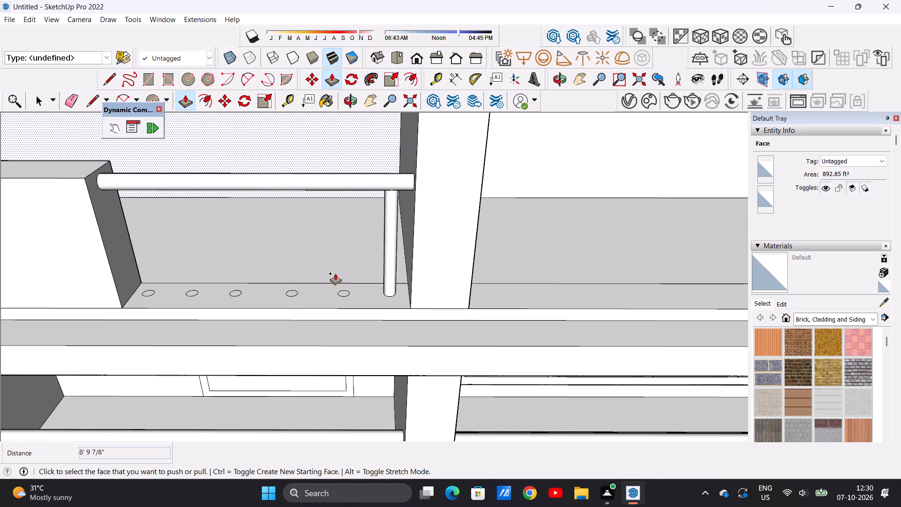
scroll(345, 258, "up", 4)
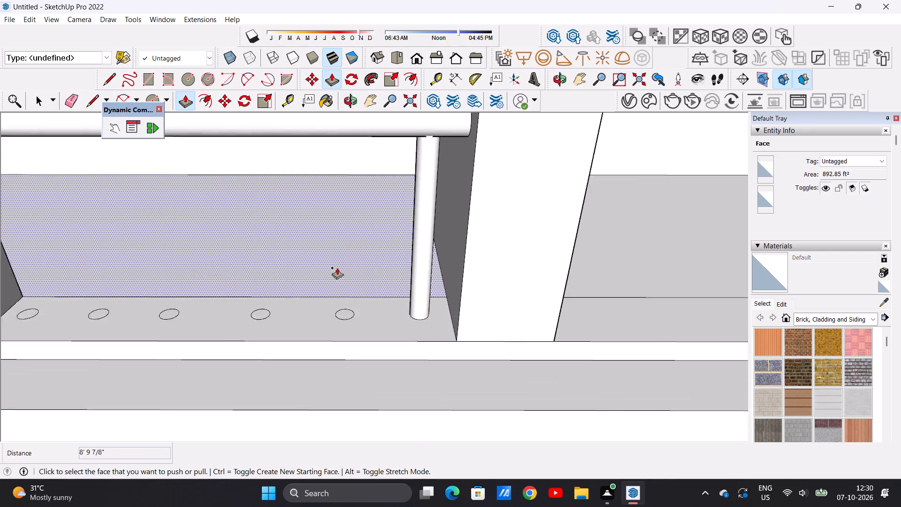
scroll(337, 268, "up", 2)
left_click(350, 321)
scroll(340, 241, "down", 2)
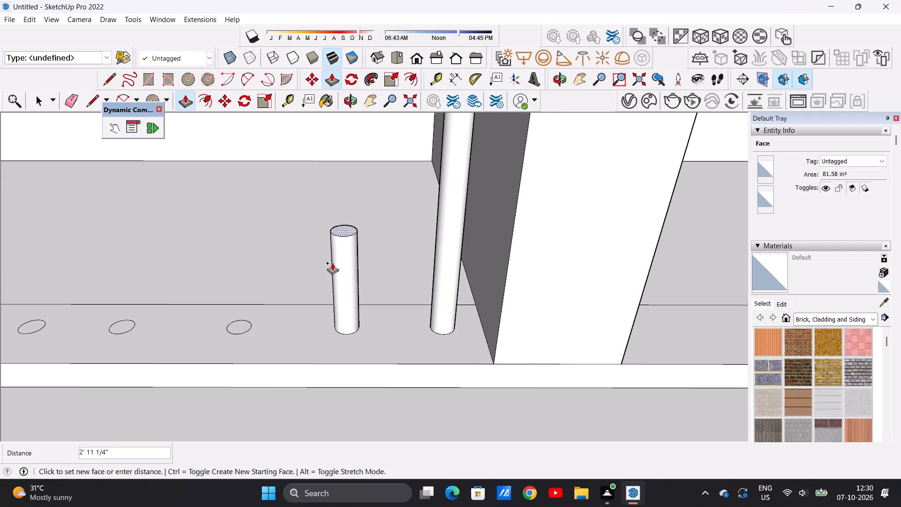
scroll(332, 263, "down", 12)
scroll(342, 233, "up", 12)
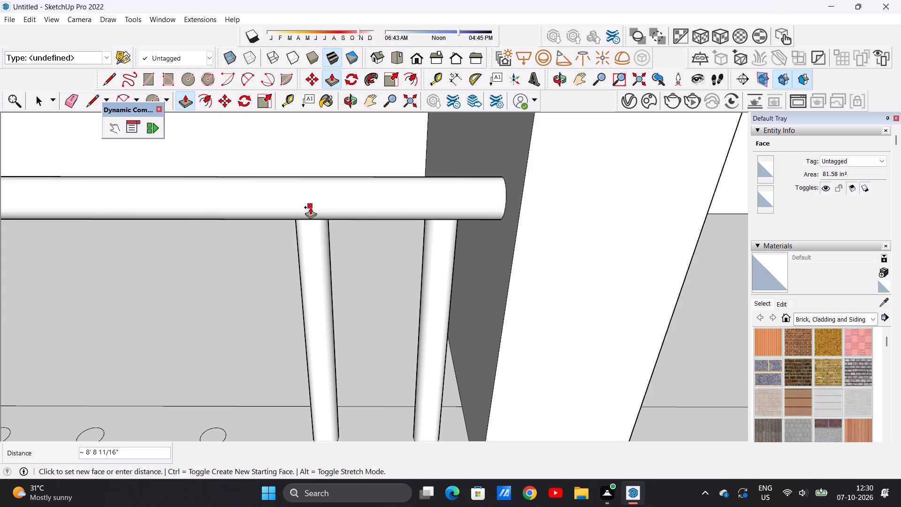
left_click(310, 207)
Push/Pull the third circle from the dividing wall up about 8' 5 7/8" into the handrail.
middle_click_drag(324, 258, 385, 122)
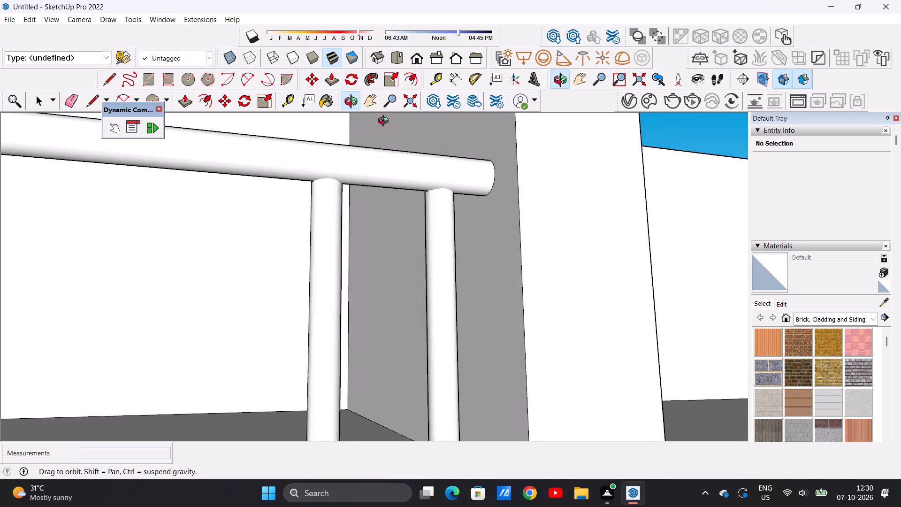
middle_click_drag(385, 122, 310, 200)
scroll(350, 210, "down", 8)
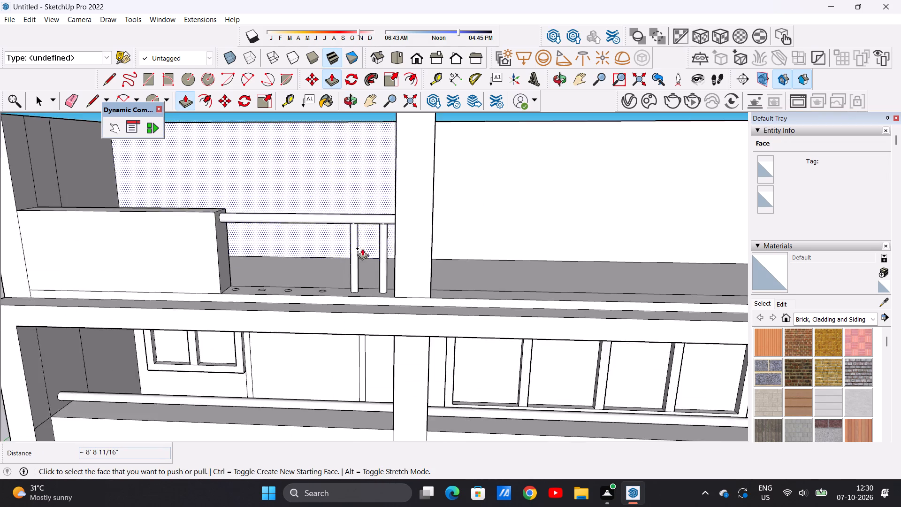
scroll(362, 248, "down", 3)
scroll(322, 277, "up", 6)
middle_click_drag(330, 291, 324, 355)
scroll(343, 299, "up", 7)
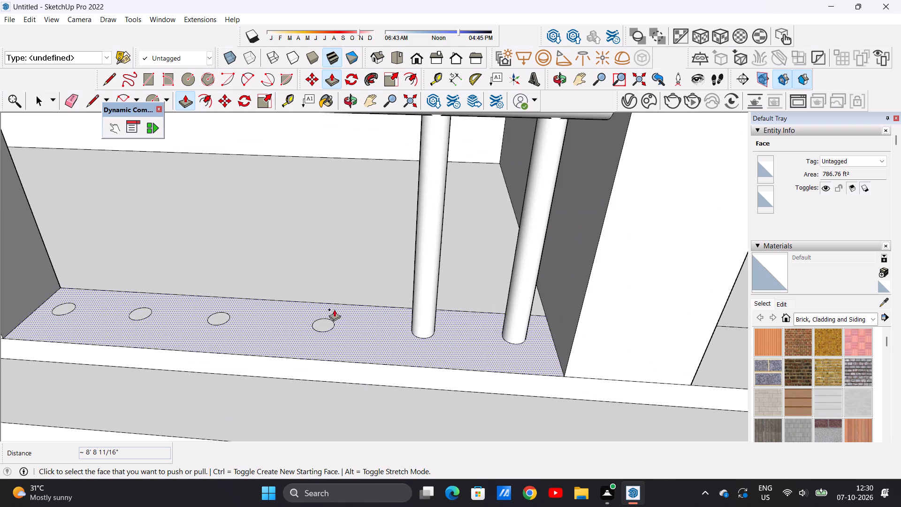
scroll(334, 309, "up", 6)
left_click(323, 327)
scroll(326, 290, "down", 6)
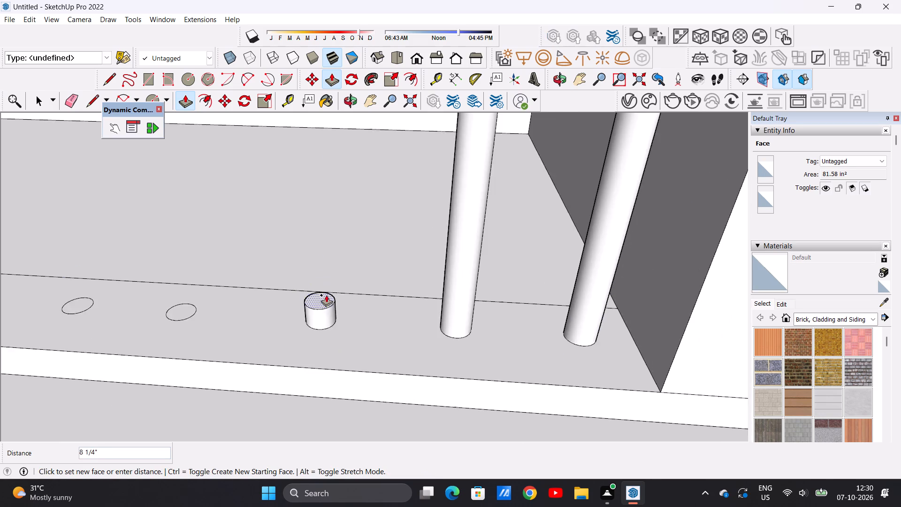
scroll(326, 295, "down", 12)
scroll(325, 199, "up", 13)
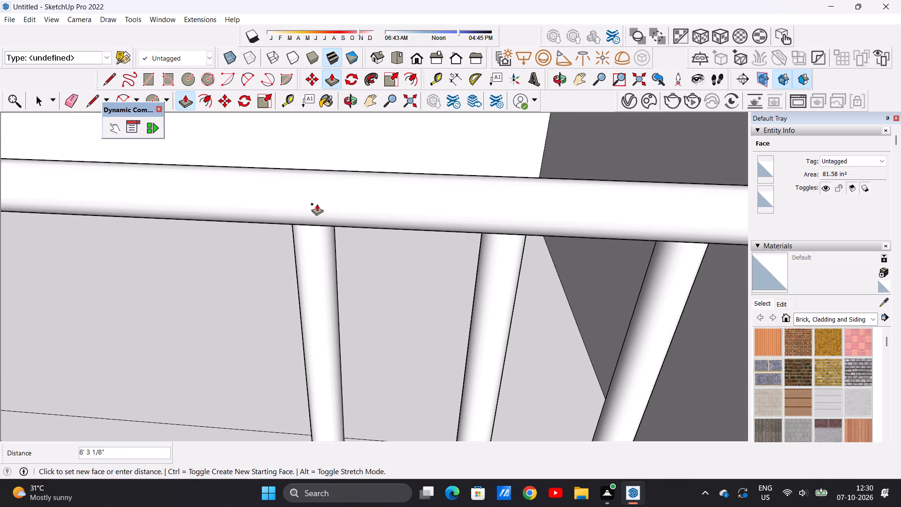
left_click(310, 198)
Push/Pull the fourth circle from the dividing wall up about 8' 8 11/16" into the handrail.
scroll(340, 277, "down", 18)
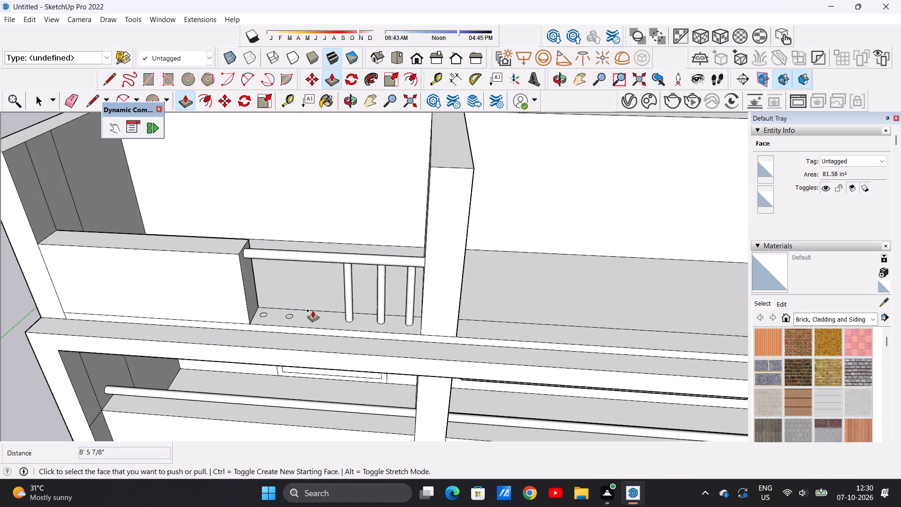
scroll(320, 312, "up", 20)
scroll(320, 312, "up", 4)
left_click(316, 378)
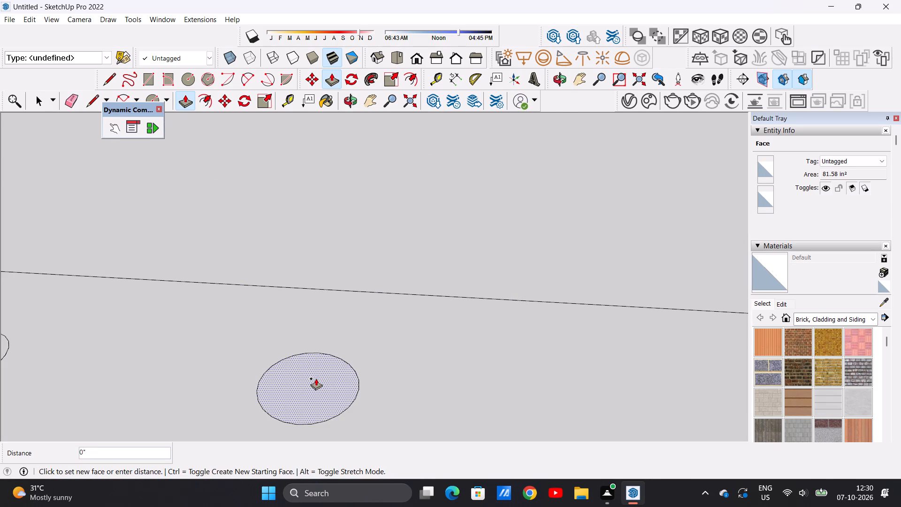
scroll(333, 318, "down", 20)
scroll(333, 318, "down", 6)
scroll(335, 190, "up", 13)
left_click(328, 181)
Push/Pull the fifth circle from the dividing wall up about 8' 8 11/16" into the handrail.
scroll(369, 294, "down", 2)
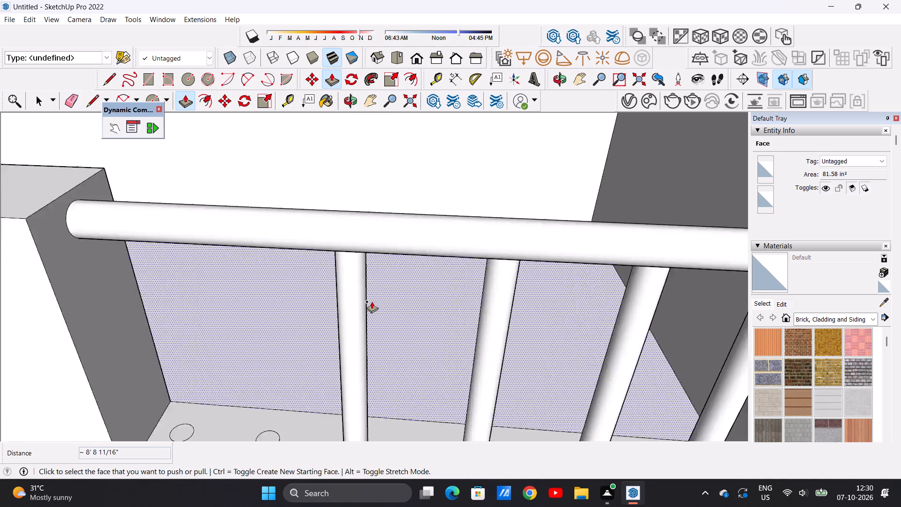
scroll(372, 301, "down", 20)
scroll(372, 301, "down", 4)
scroll(367, 270, "up", 14)
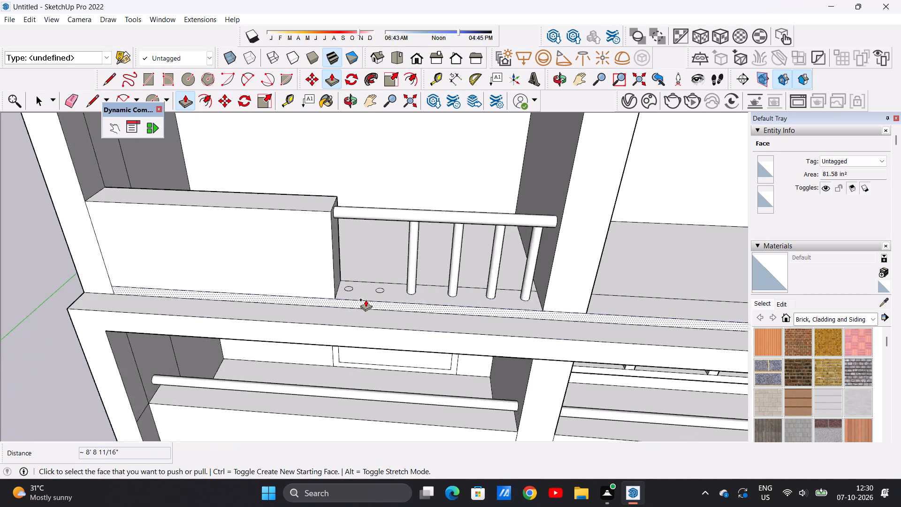
scroll(366, 300, "up", 11)
middle_click_drag(382, 291, 372, 355)
scroll(372, 355, "up", 7)
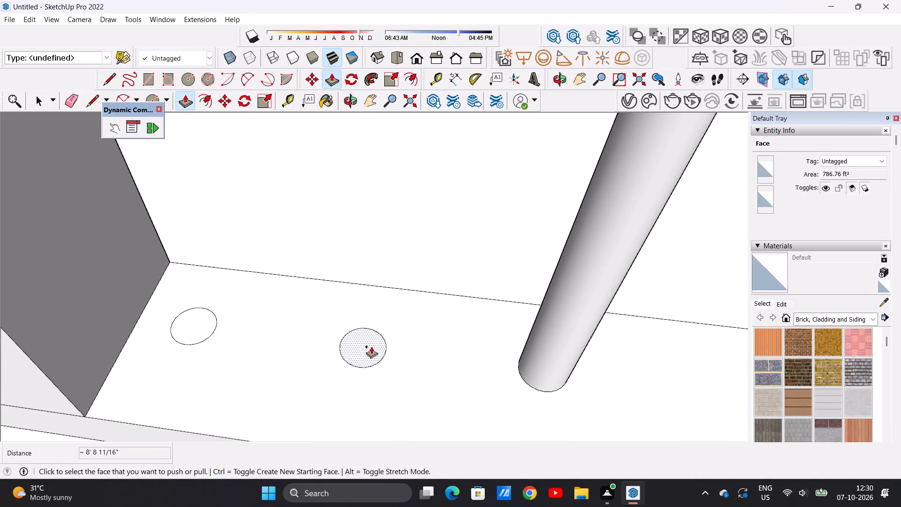
left_click(371, 346)
scroll(387, 269, "down", 20)
scroll(387, 269, "down", 2)
middle_click_drag(374, 235, 405, 173)
scroll(382, 184, "up", 17)
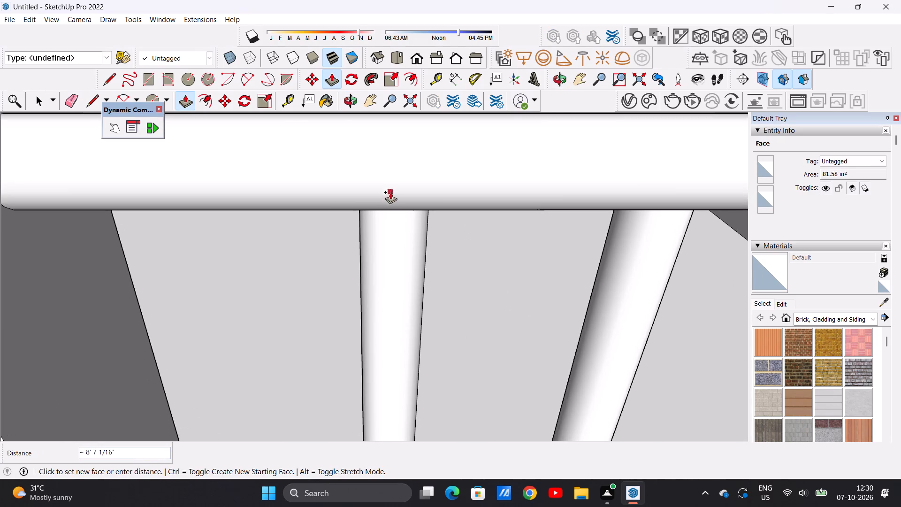
left_click(391, 183)
Push/Pull the last circle, beside the parapet end, up about 8' 5 9/16" into the handrail.
scroll(401, 277, "down", 6)
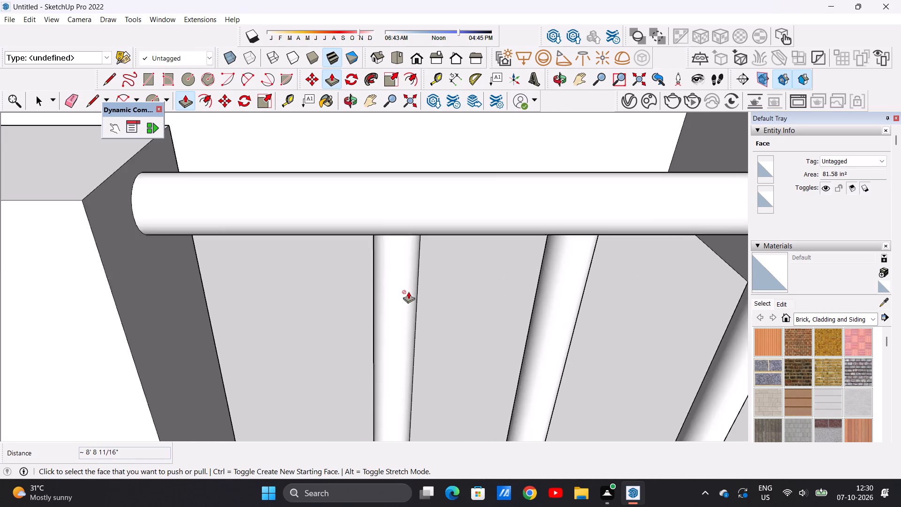
scroll(408, 292, "down", 14)
middle_click_drag(363, 299, 325, 341)
scroll(336, 335, "up", 6)
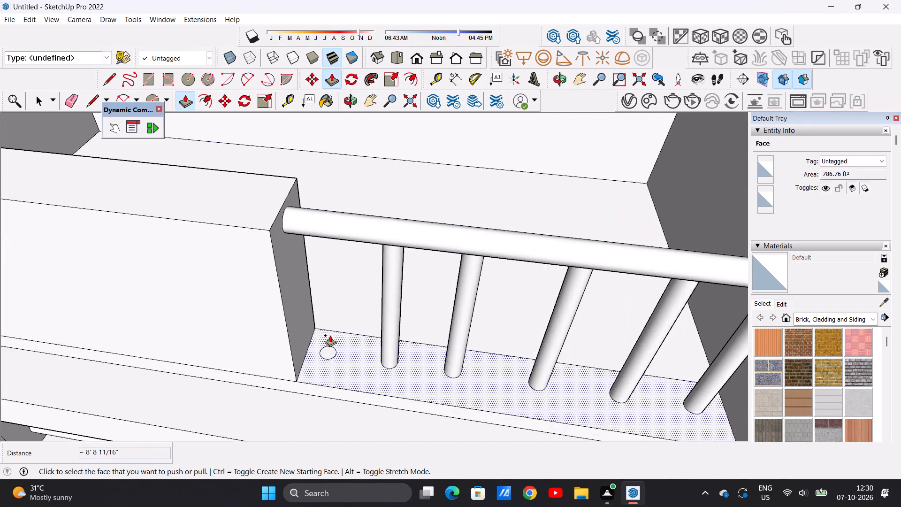
scroll(330, 335, "up", 13)
left_click(330, 367)
scroll(330, 242, "down", 10)
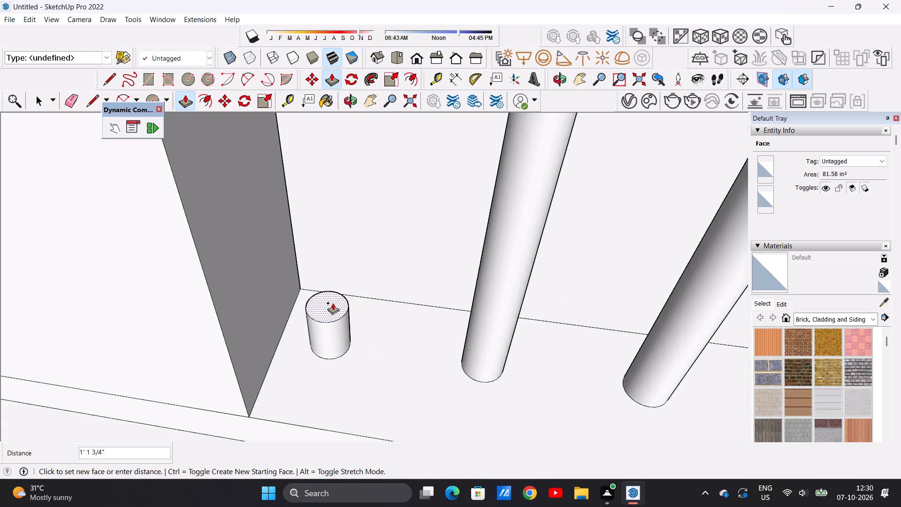
scroll(333, 303, "down", 11)
middle_click_drag(322, 246, 351, 184)
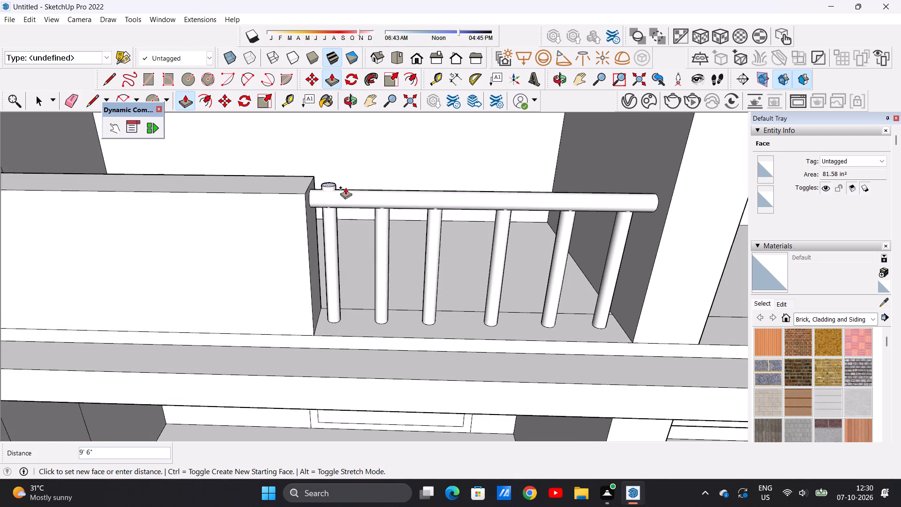
scroll(343, 192, "up", 12)
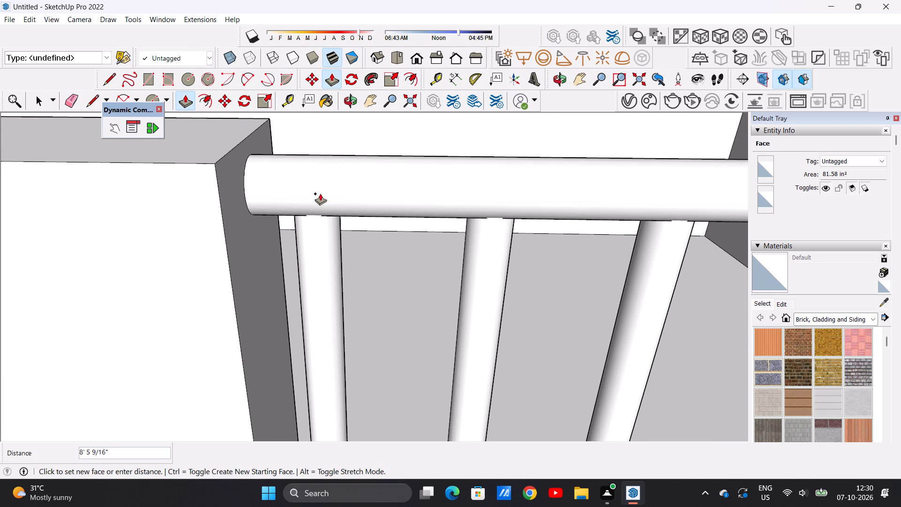
left_click(321, 197)
key("space")
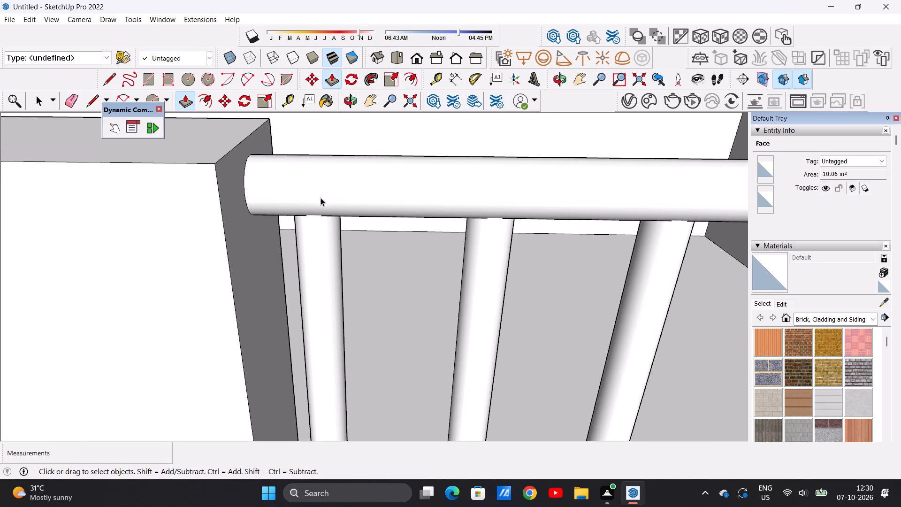
Examine the top storey's railing against the storeys below, and the empty middle bay beside it.
scroll(321, 334, "down", 18)
middle_click_drag(384, 259, 293, 260)
scroll(293, 260, "down", 1)
middle_click_drag(313, 264, 326, 262)
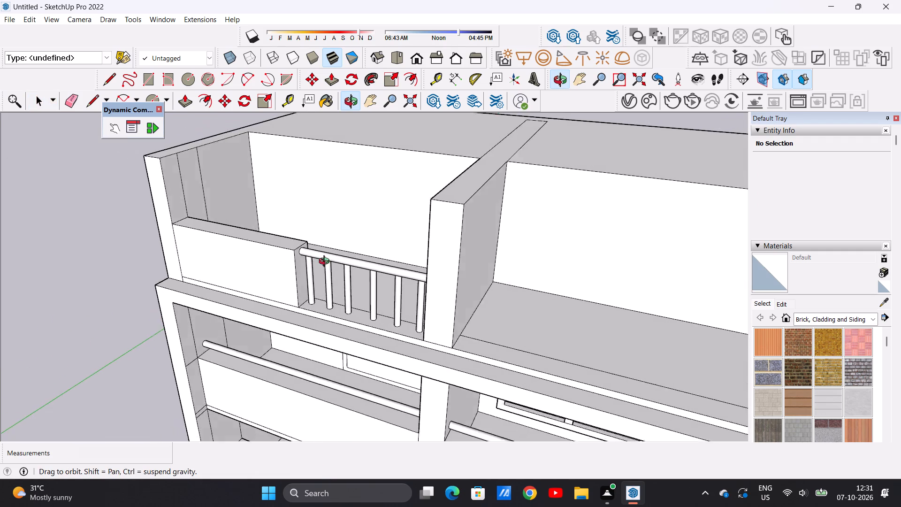
middle_click_drag(326, 262, 428, 182)
scroll(319, 244, "down", 4)
scroll(400, 254, "up", 6)
scroll(348, 268, "down", 2)
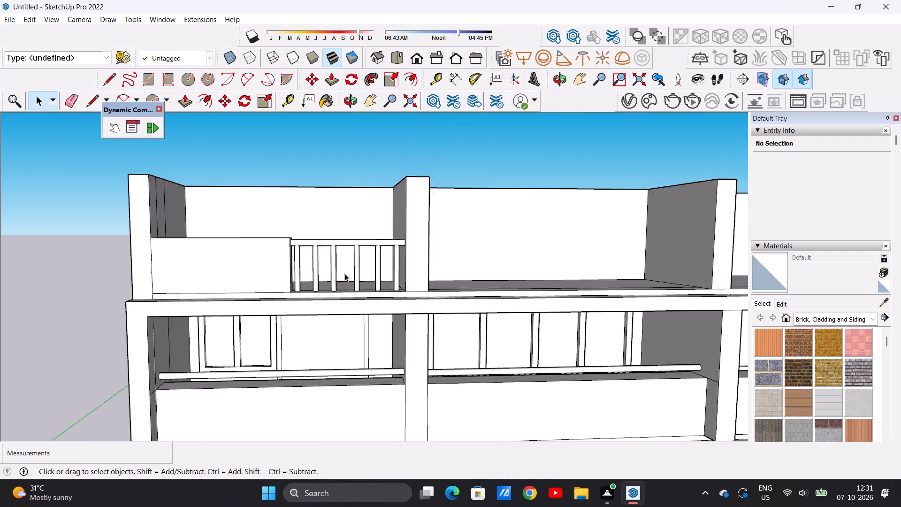
scroll(344, 273, "down", 11)
scroll(325, 277, "down", 13)
scroll(345, 330, "down", 1)
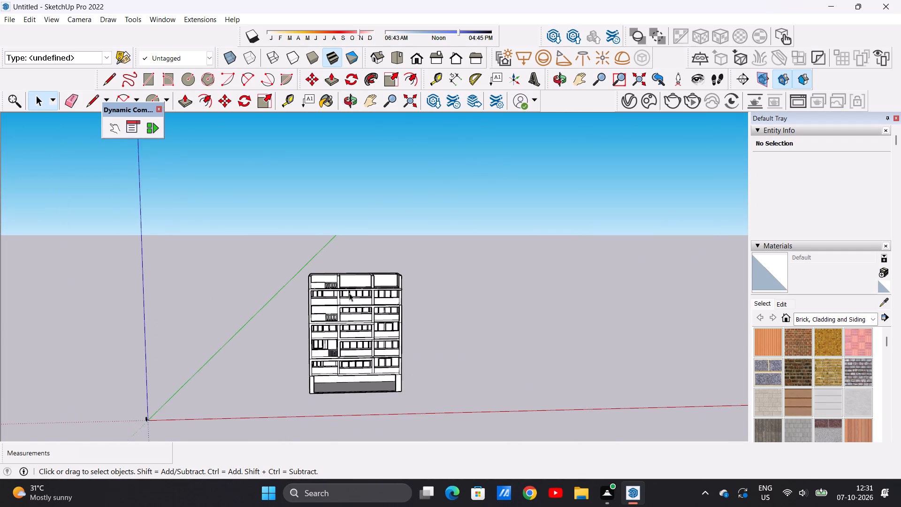
scroll(350, 286, "up", 20)
scroll(298, 290, "up", 8)
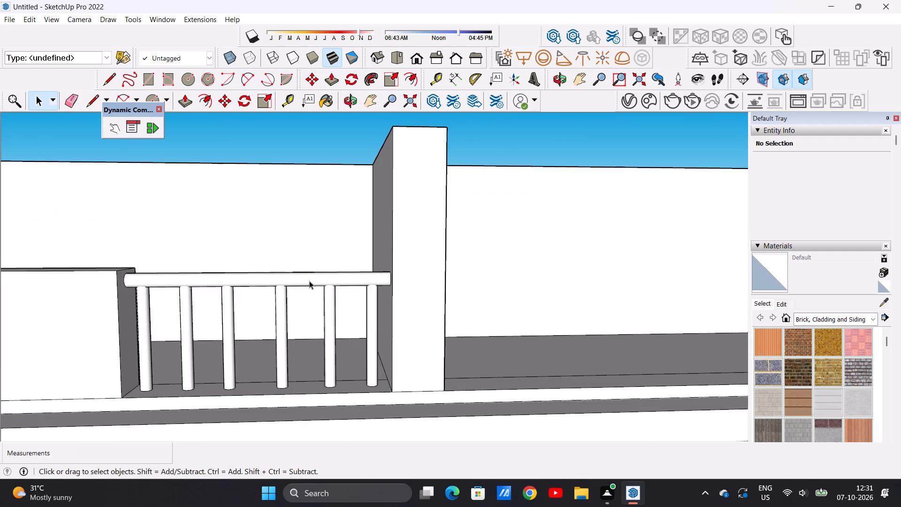
middle_click_drag(309, 281, 295, 344)
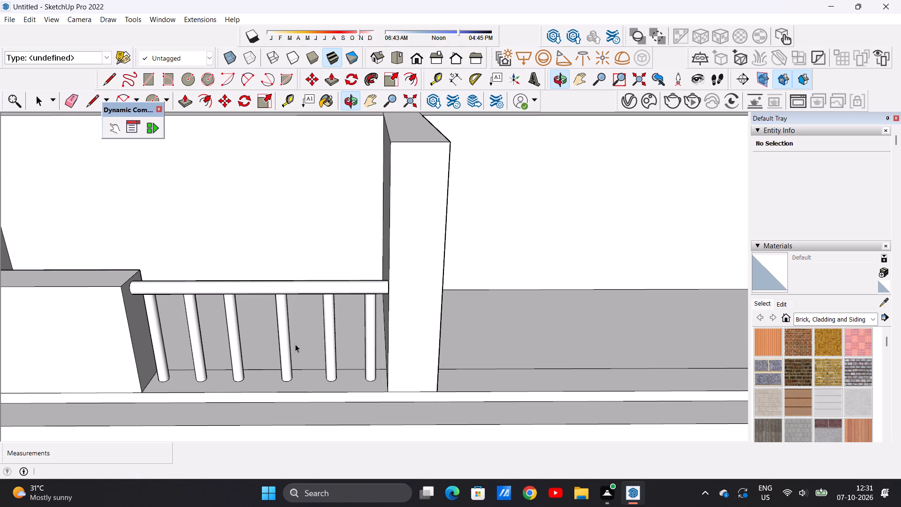
scroll(287, 274, "down", 7)
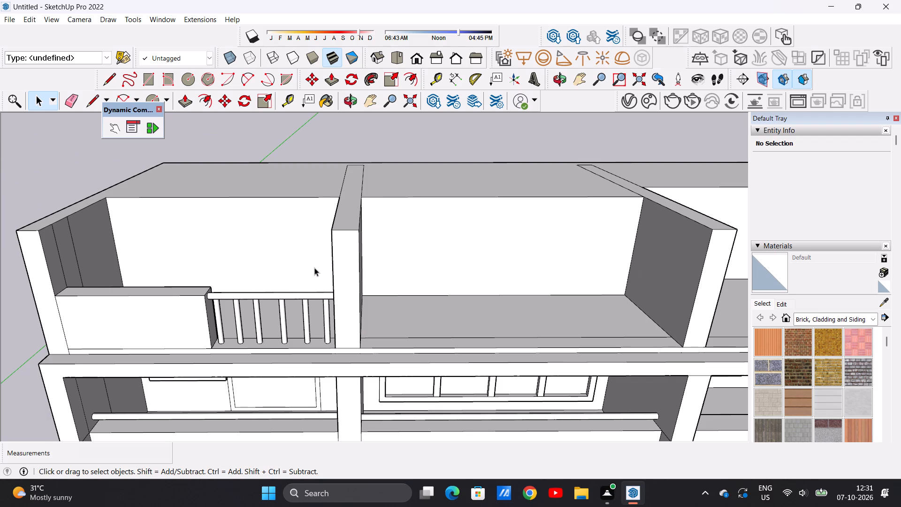
scroll(321, 309, "down", 11)
middle_click_drag(369, 309, 370, 224)
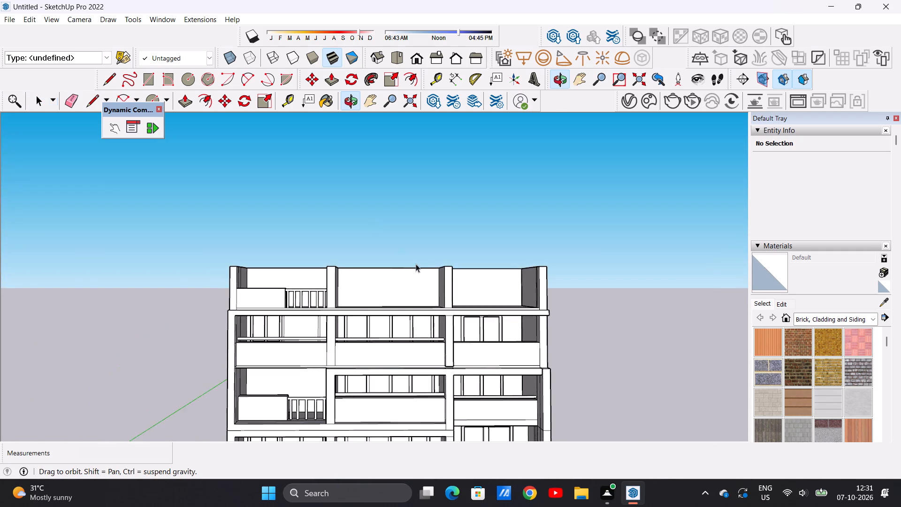
scroll(416, 264, "up", 16)
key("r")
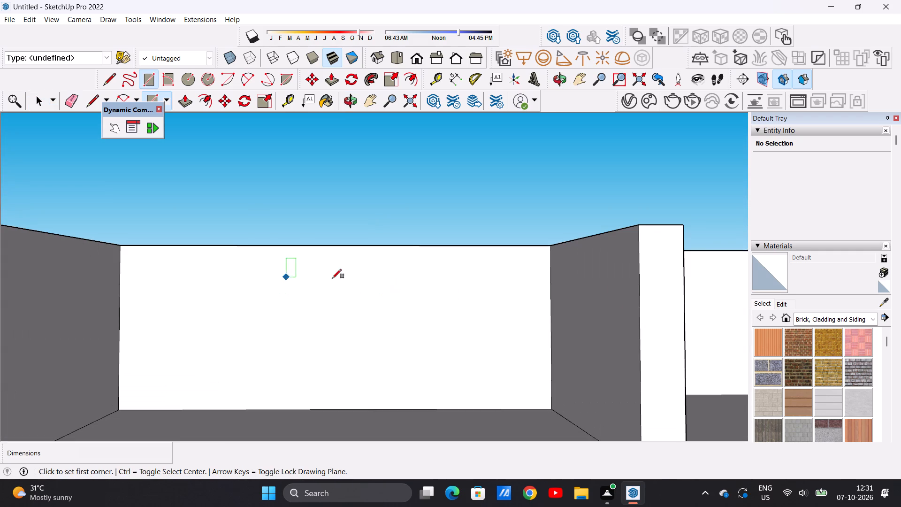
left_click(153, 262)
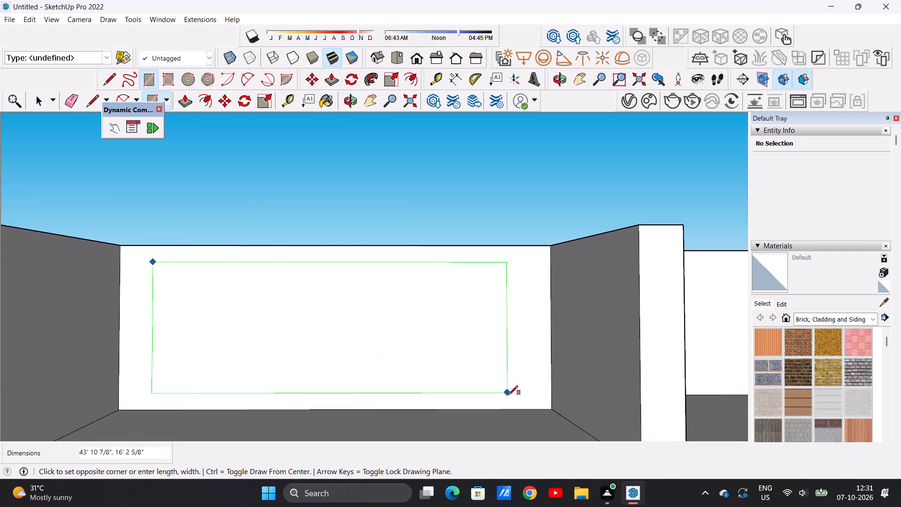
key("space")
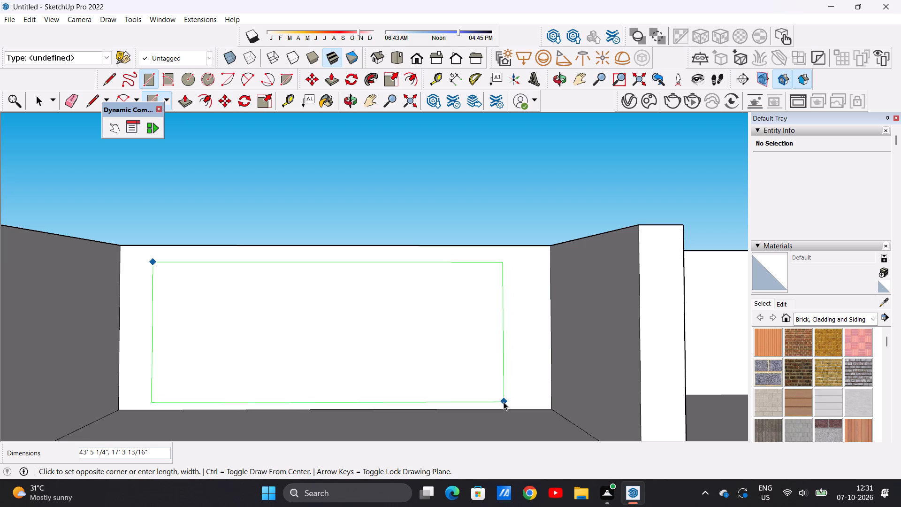
Draw a window rectangle about 38' 10" by 16' 8" on the back wall of the top storey's middle bay.
key("r")
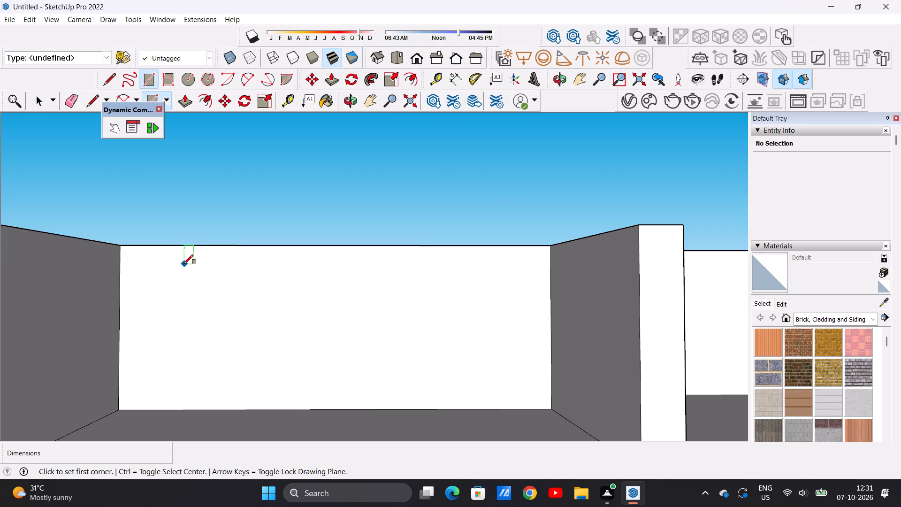
left_click(184, 264)
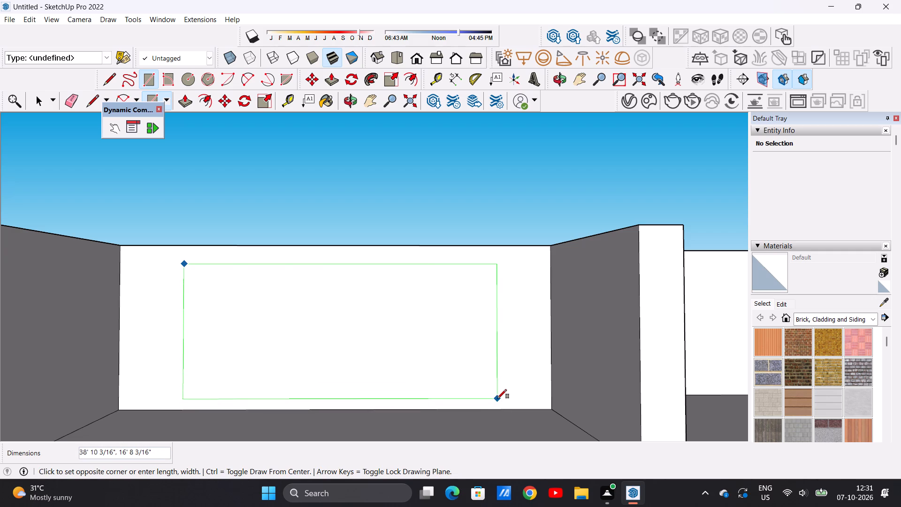
left_click(497, 399)
key("space")
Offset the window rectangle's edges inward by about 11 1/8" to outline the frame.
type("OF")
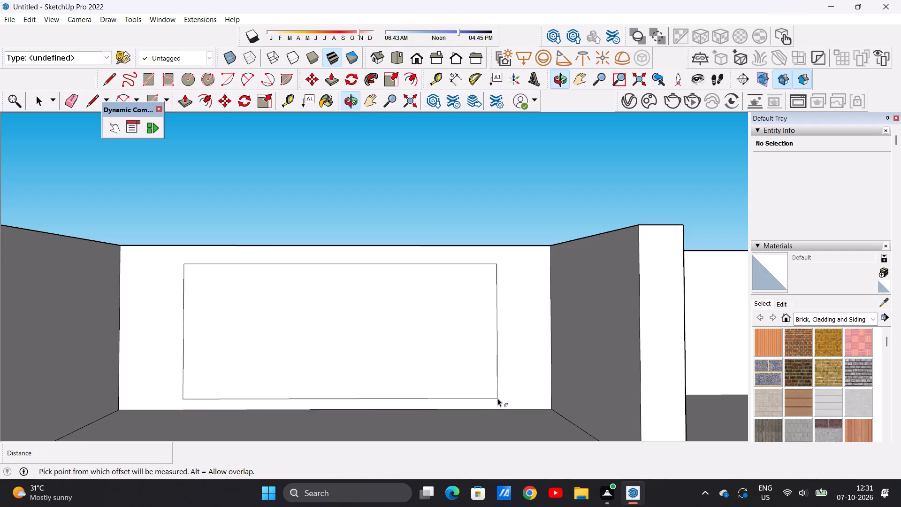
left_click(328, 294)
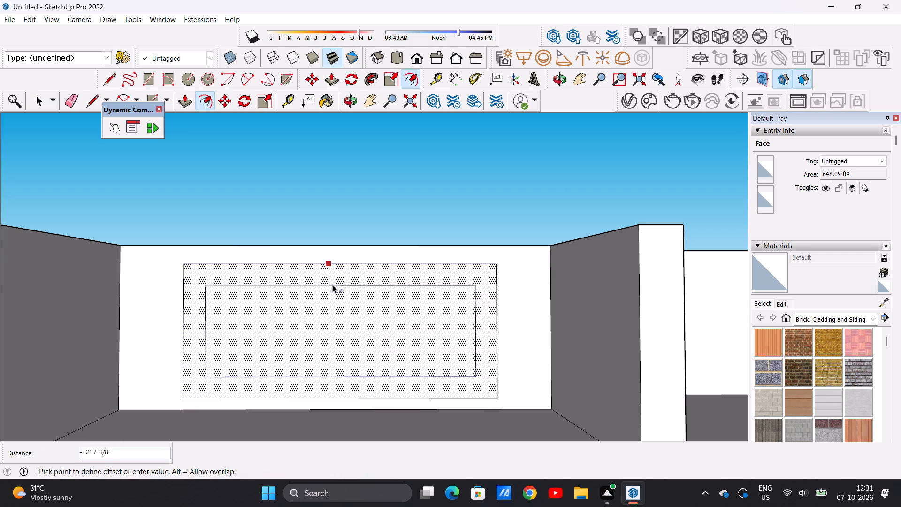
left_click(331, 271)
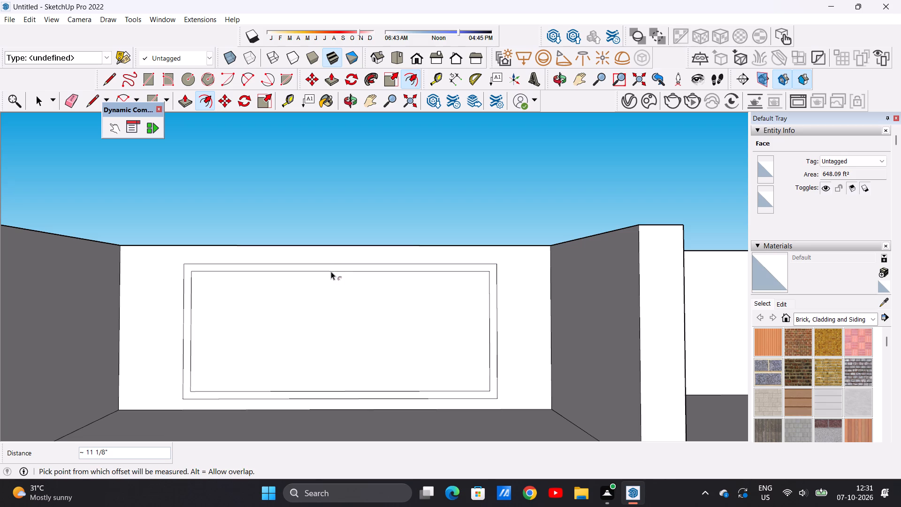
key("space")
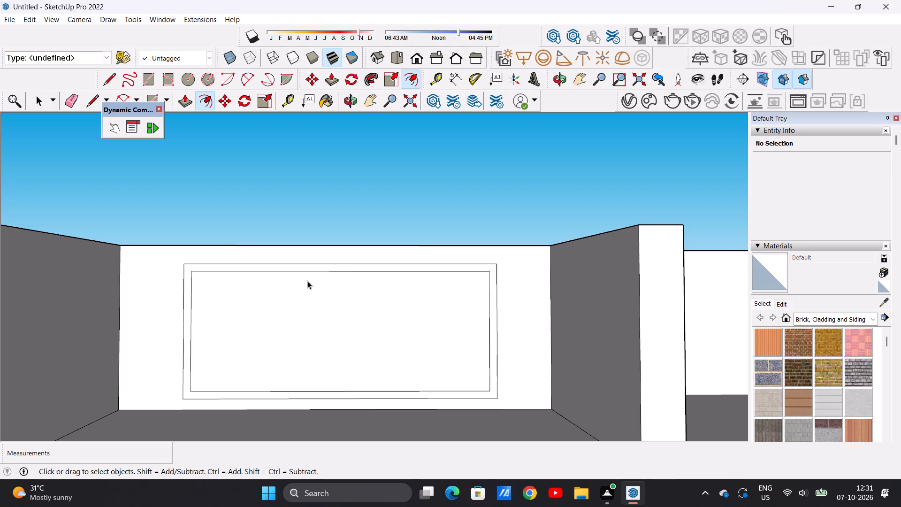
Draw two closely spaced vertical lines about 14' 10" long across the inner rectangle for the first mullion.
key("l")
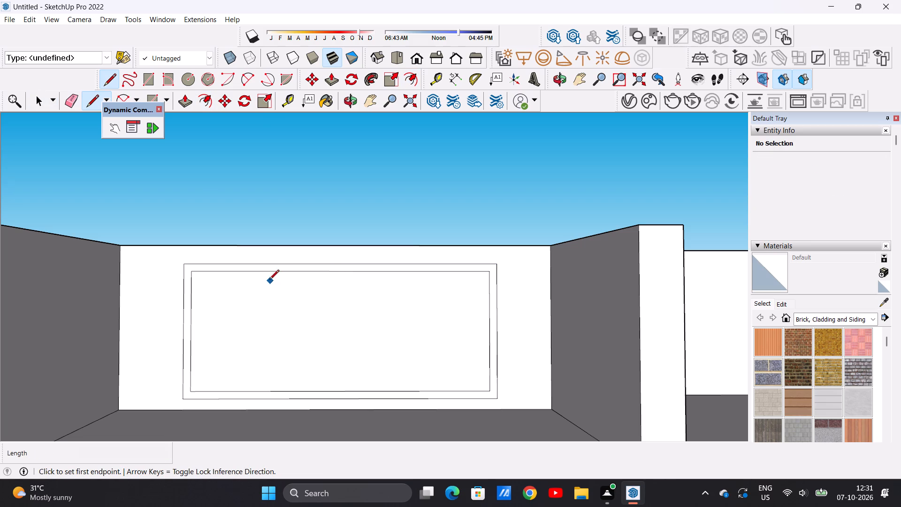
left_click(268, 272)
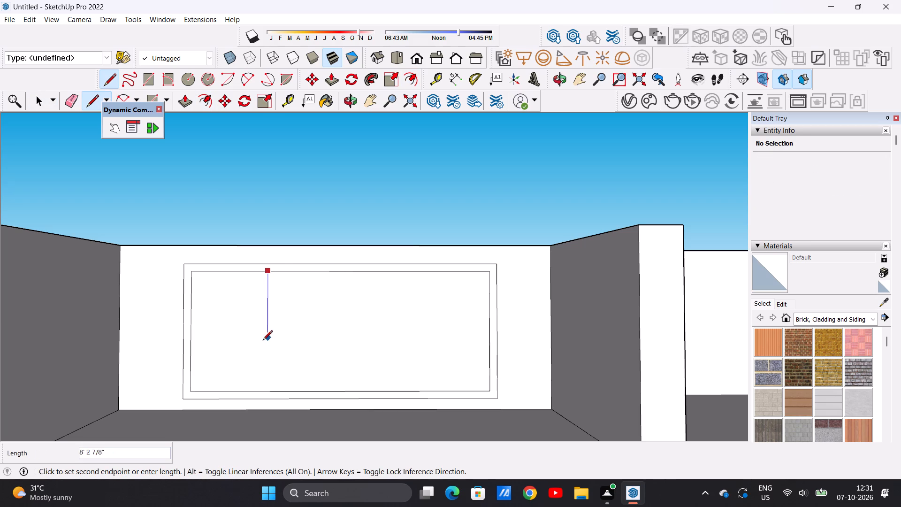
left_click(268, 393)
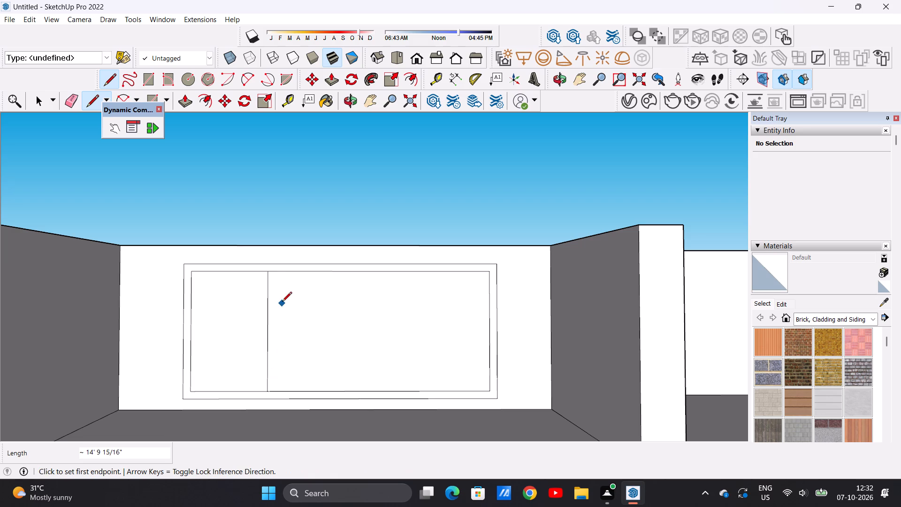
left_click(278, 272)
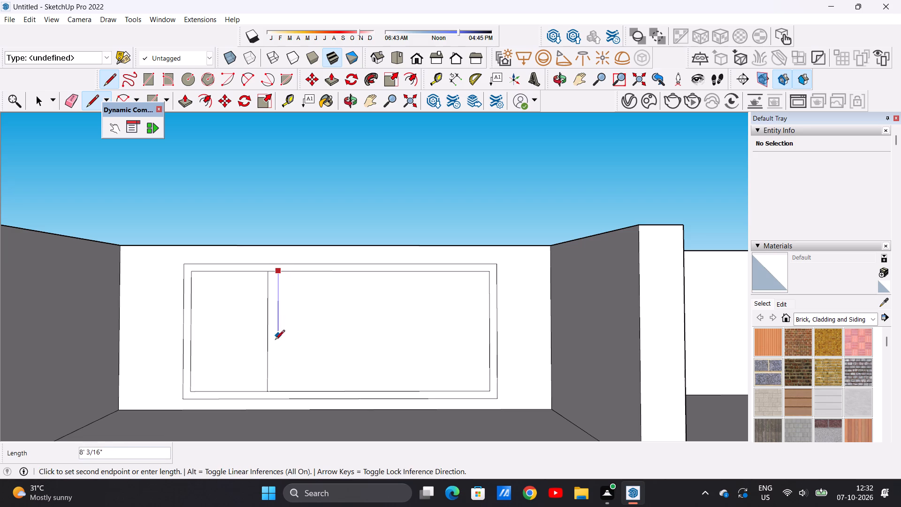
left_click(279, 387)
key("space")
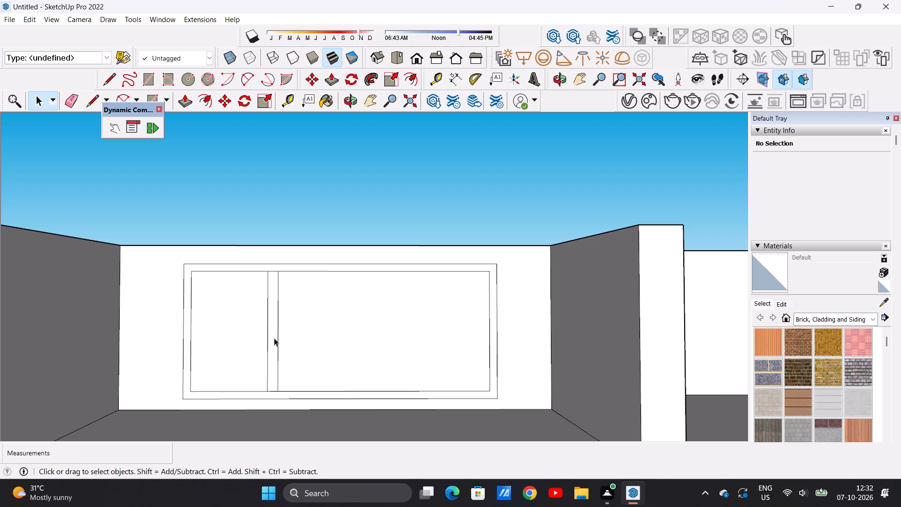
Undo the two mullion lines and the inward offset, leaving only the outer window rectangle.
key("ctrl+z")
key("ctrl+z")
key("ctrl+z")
Offset the window rectangle inward again, with a slightly wider frame border than the first attempt.
type("OF")
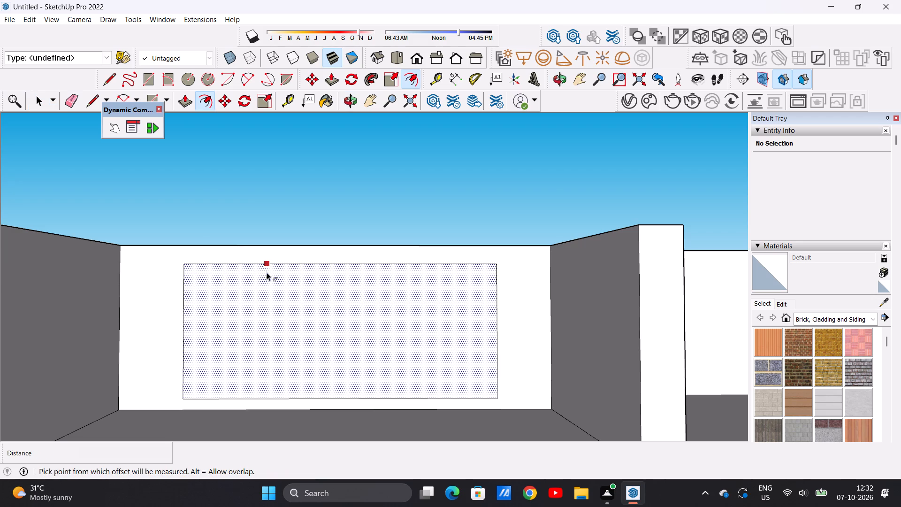
left_click(267, 270)
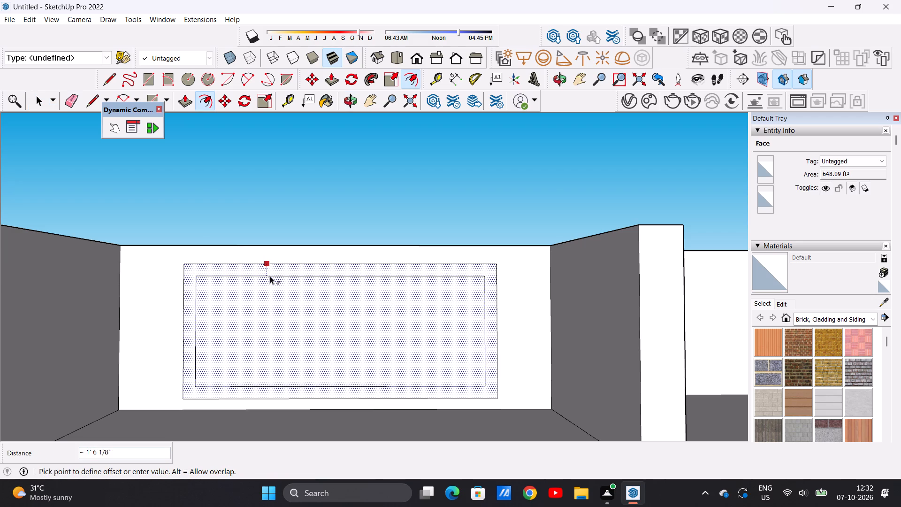
left_click(270, 275)
key("space")
Draw two closely spaced vertical lines about 14' long between the inner rectangle's top and bottom edges for the first mullion.
type("L")
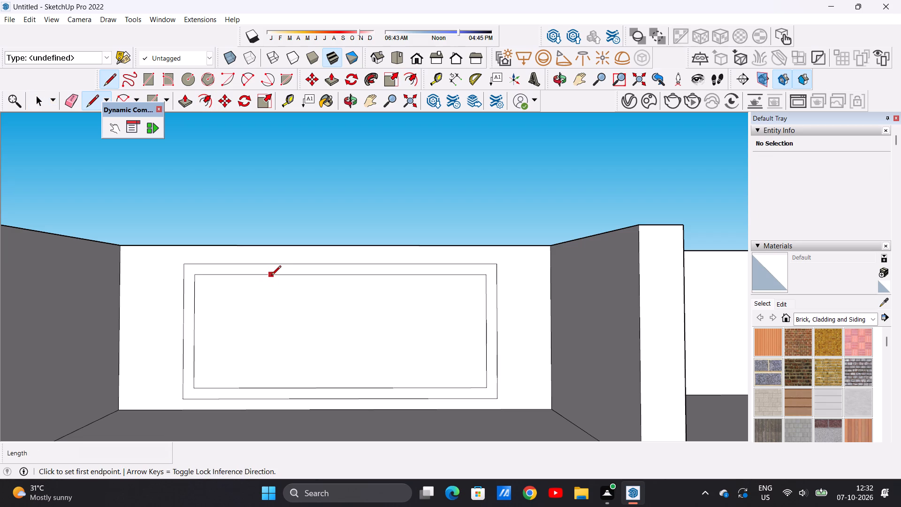
left_click(267, 276)
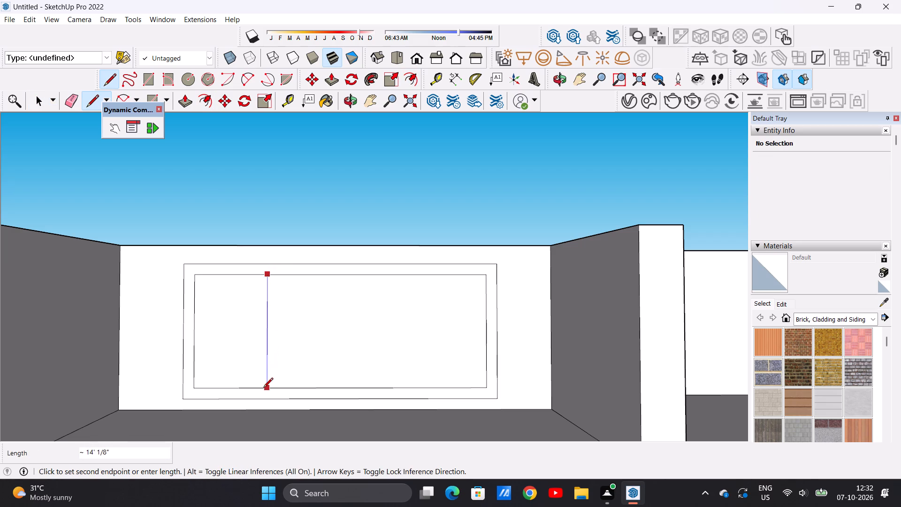
left_click(263, 391)
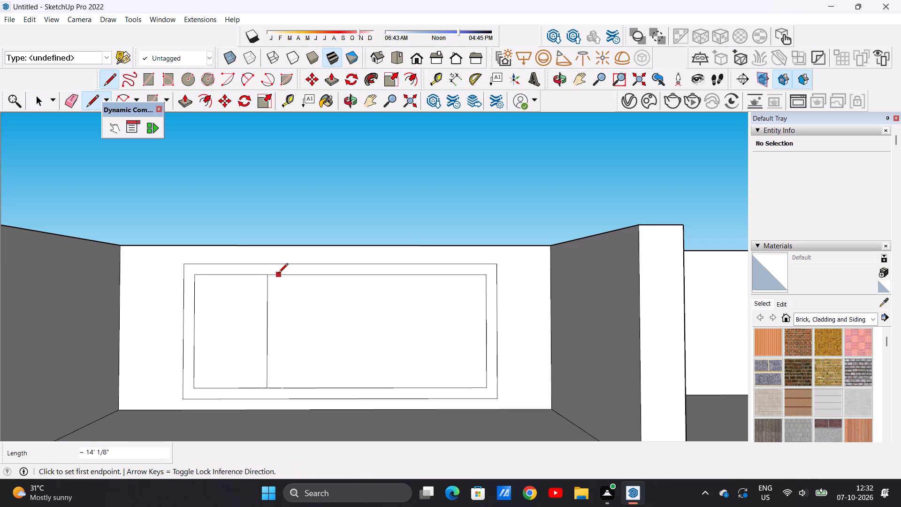
left_click(279, 276)
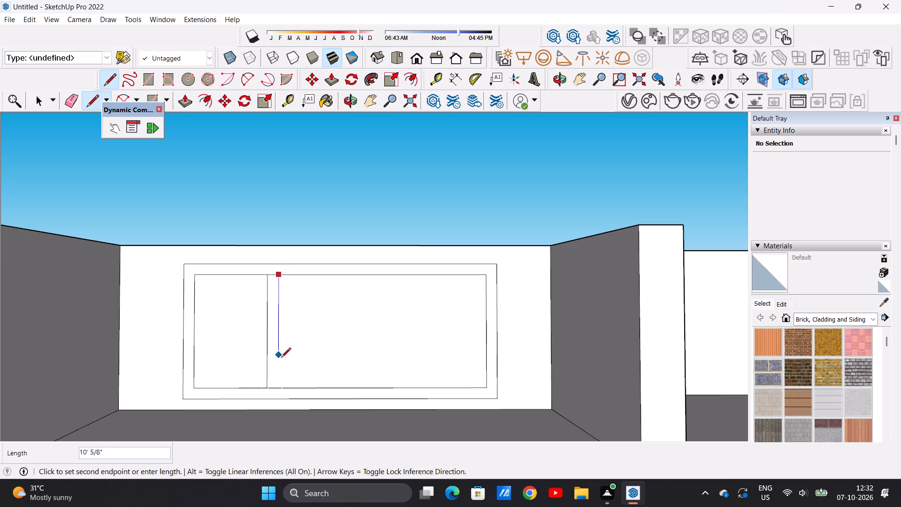
left_click(282, 387)
key("space")
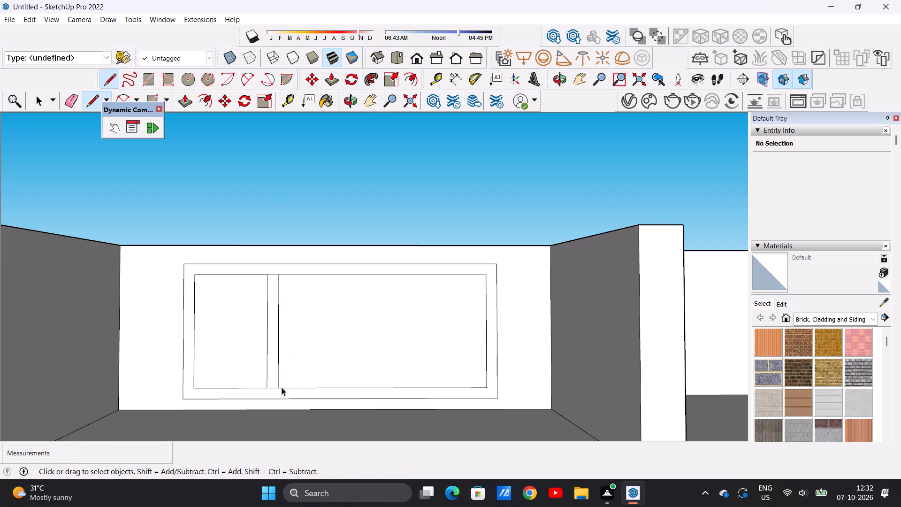
Copy the mullion strip twice along the window, about 9' 8" from the first and about another 8' 1" further on.
double_click(272, 351)
key("m")
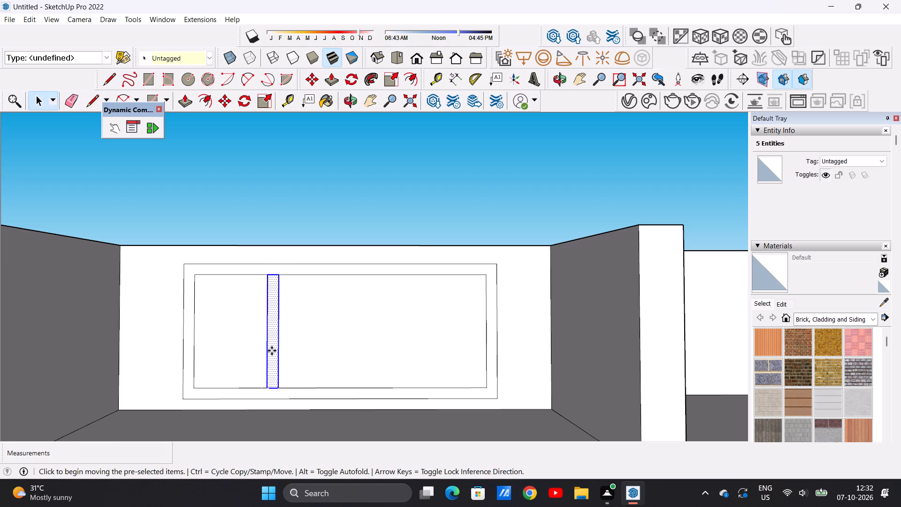
left_click(280, 385)
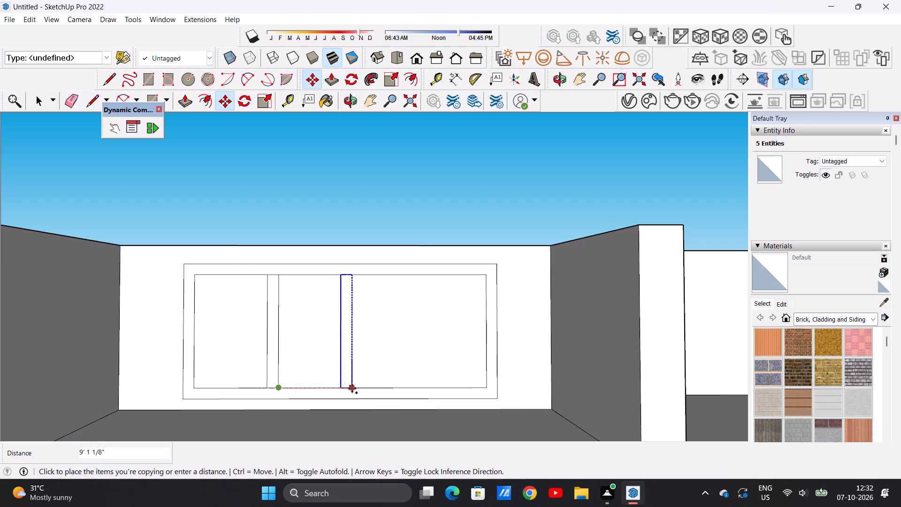
left_click(357, 388)
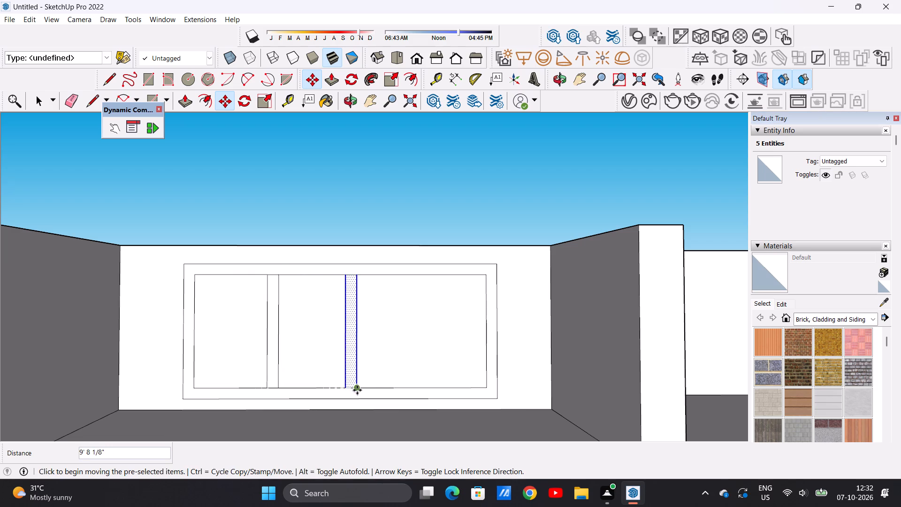
left_click(357, 390)
left_click(427, 390)
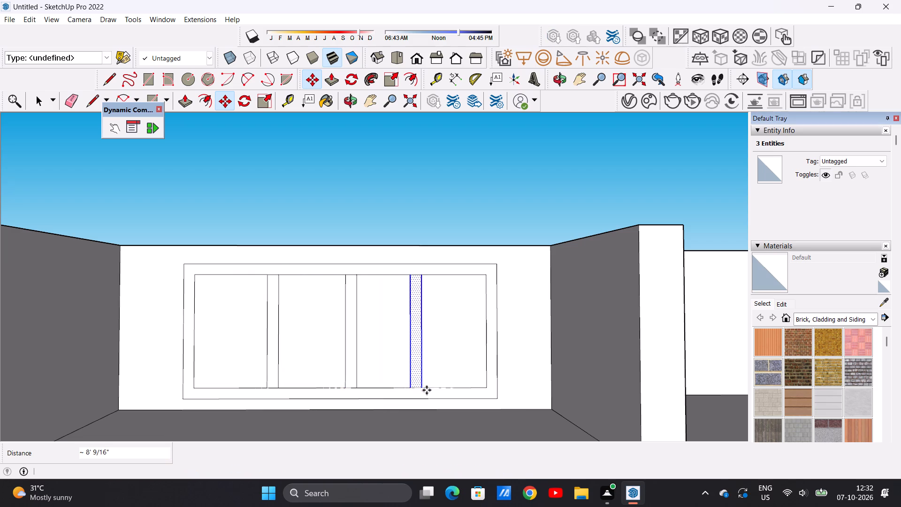
key("space")
left_click(393, 194)
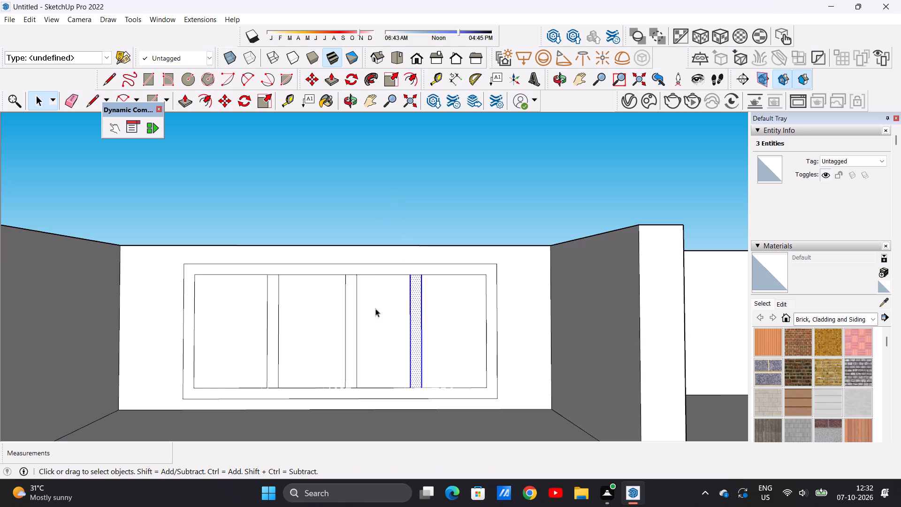
Push/pull the outer window frame face 1' out from the back wall.
scroll(383, 335, "down", 12)
scroll(418, 329, "up", 7)
middle_click_drag(443, 320, 366, 342)
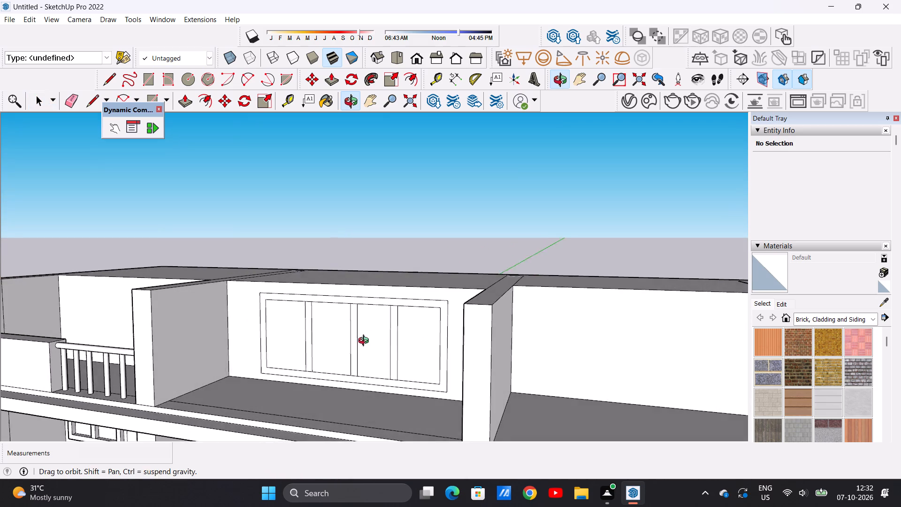
middle_click_drag(366, 342, 365, 342)
scroll(417, 307, "up", 4)
scroll(417, 307, "down", 1)
scroll(417, 307, "up", 8)
key("p")
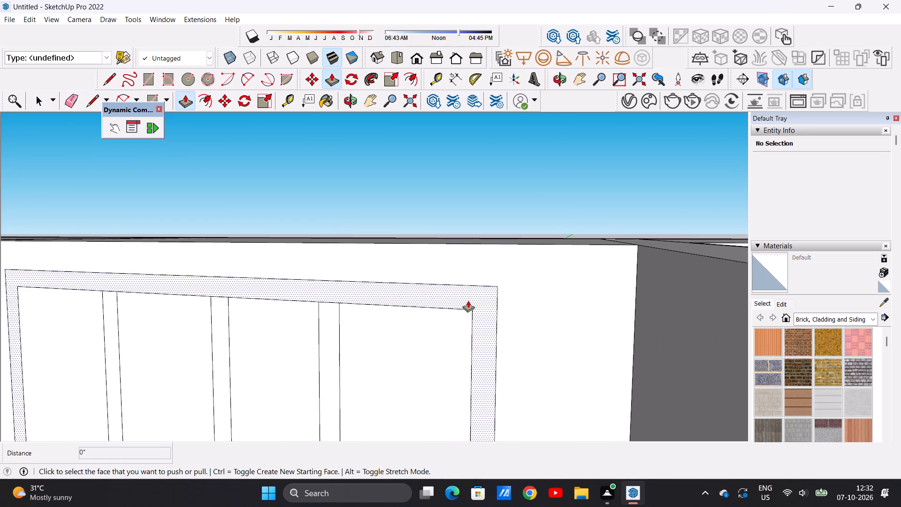
scroll(468, 300, "up", 3)
left_click(469, 299)
type("1;'")
key("Return")
Push/pull each of the three mullion faces out 1', flush with the window frame.
scroll(462, 314, "down", 10)
middle_click_drag(210, 350, 221, 350)
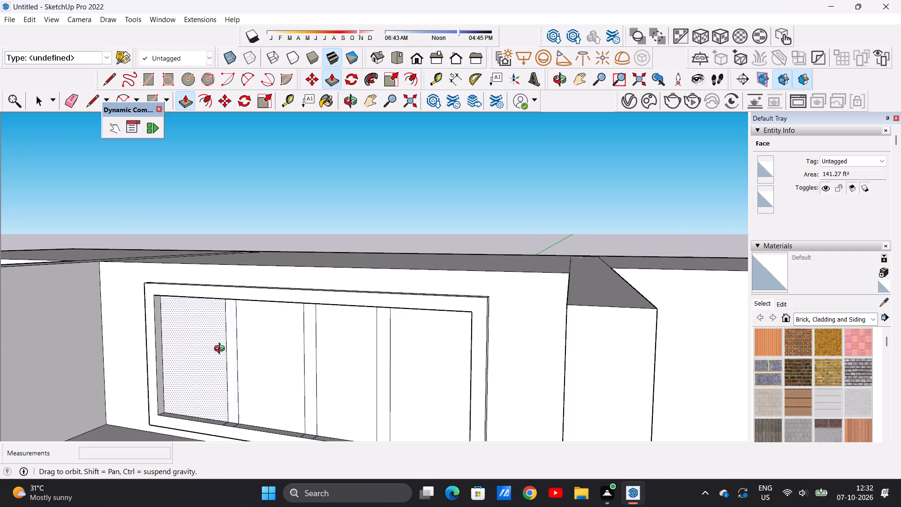
middle_click_drag(221, 350, 362, 334)
scroll(346, 342, "up", 3)
left_click(337, 348)
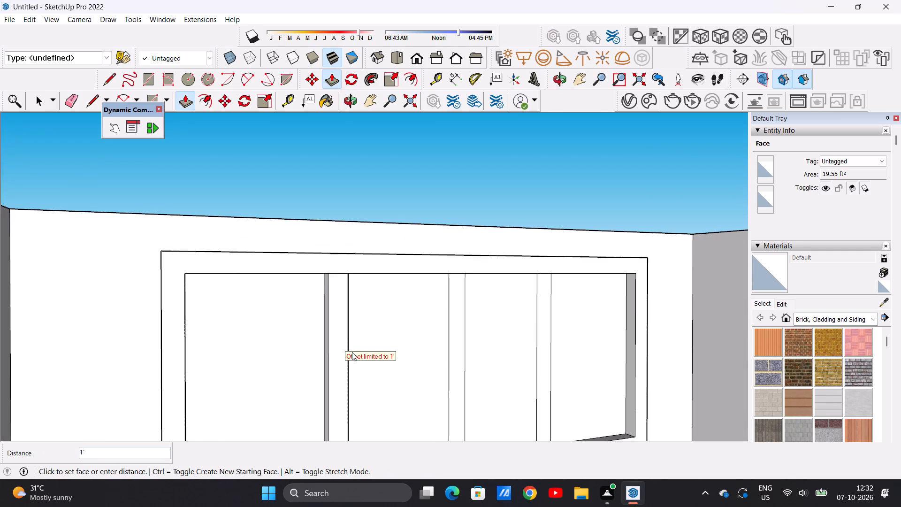
type("1'")
key("Return")
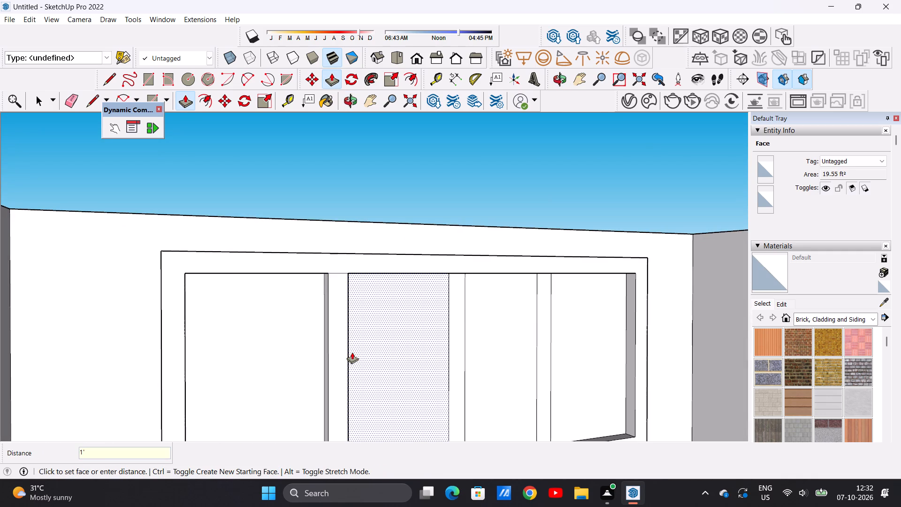
left_click(457, 336)
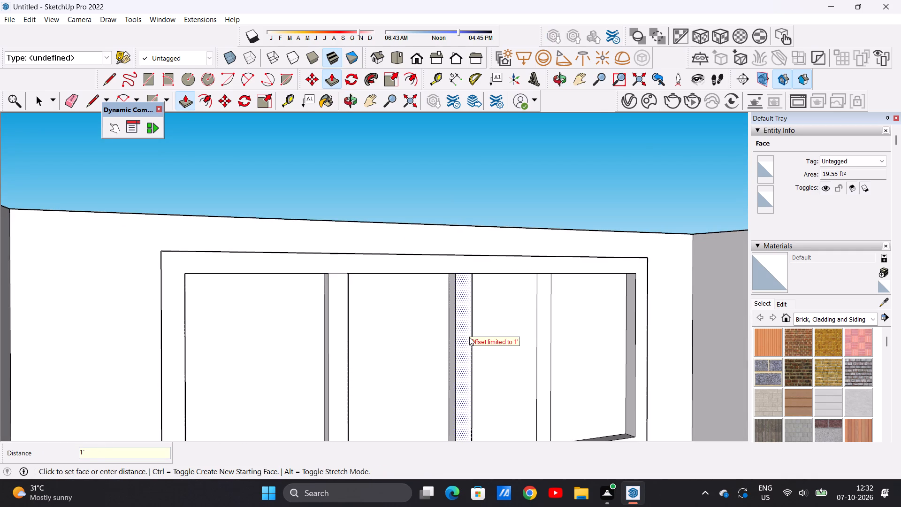
type("1'")
key("Return")
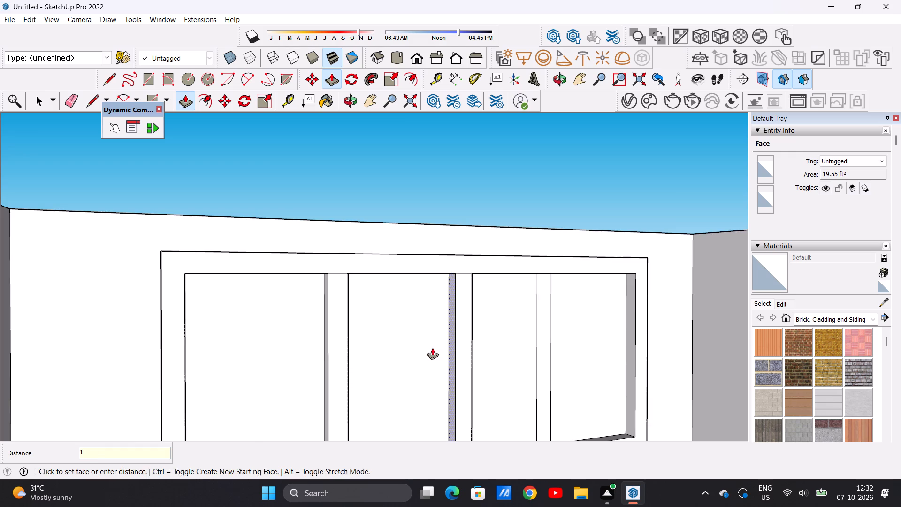
scroll(426, 353, "down", 5)
scroll(491, 333, "up", 8)
left_click(512, 325)
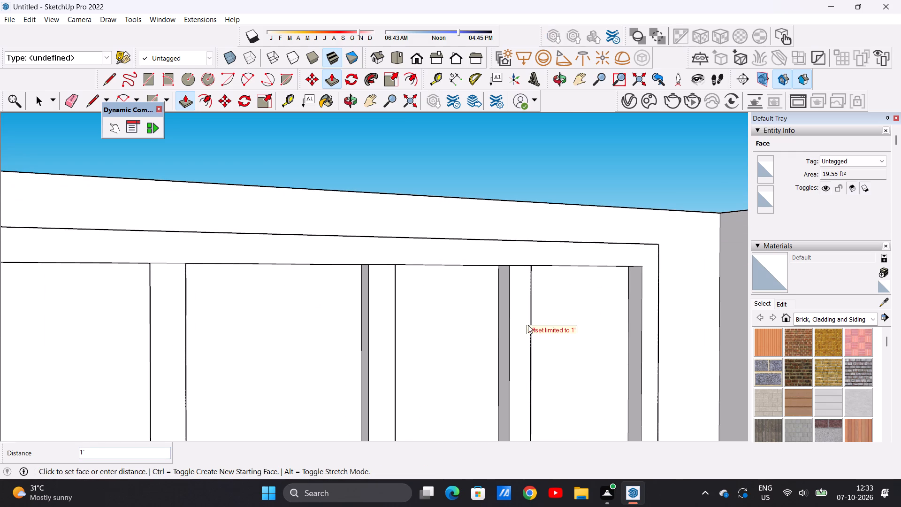
type("1'")
key("Return")
key("space")
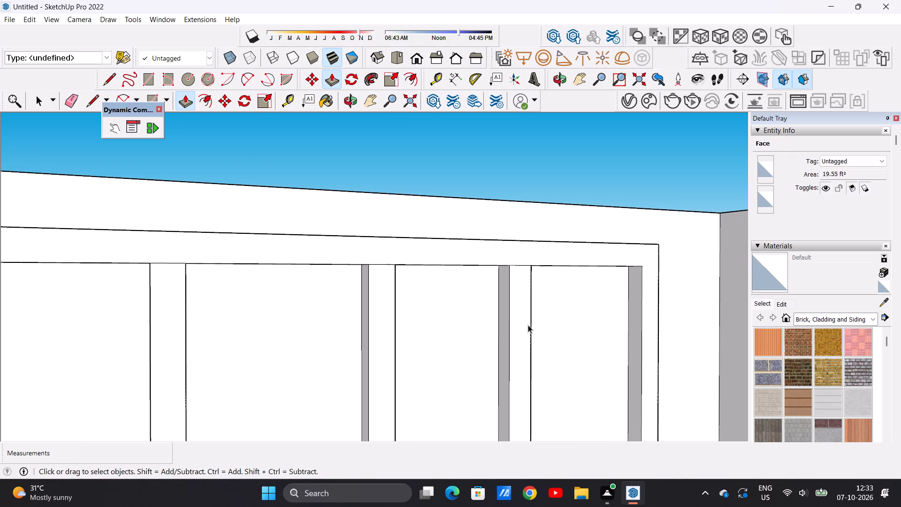
Raise the middle bay's front floor strip about 9' 7" into a parapet, level with the adjacent balcony bay's parapet.
scroll(395, 307, "down", 20)
middle_click_drag(446, 317, 397, 332)
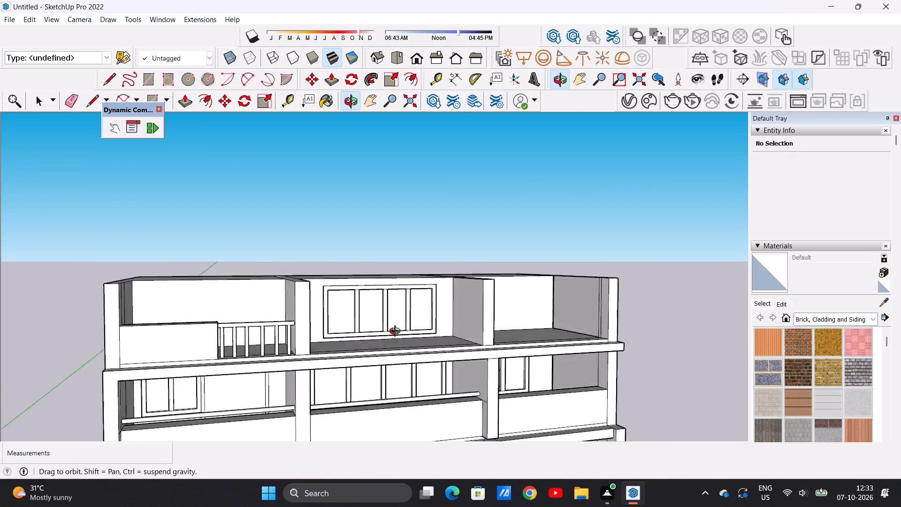
middle_click_drag(397, 332, 381, 422)
scroll(446, 361, "up", 8)
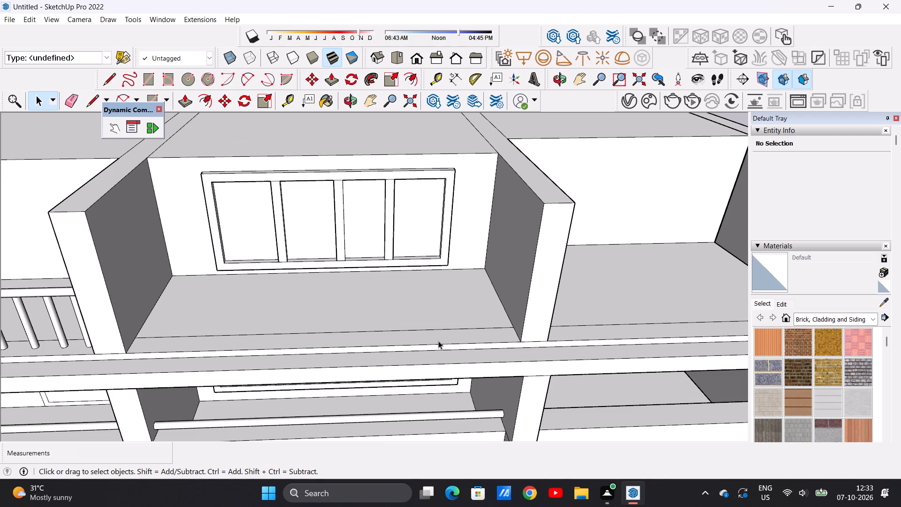
middle_click_drag(442, 337, 443, 354)
scroll(458, 343, "up", 1)
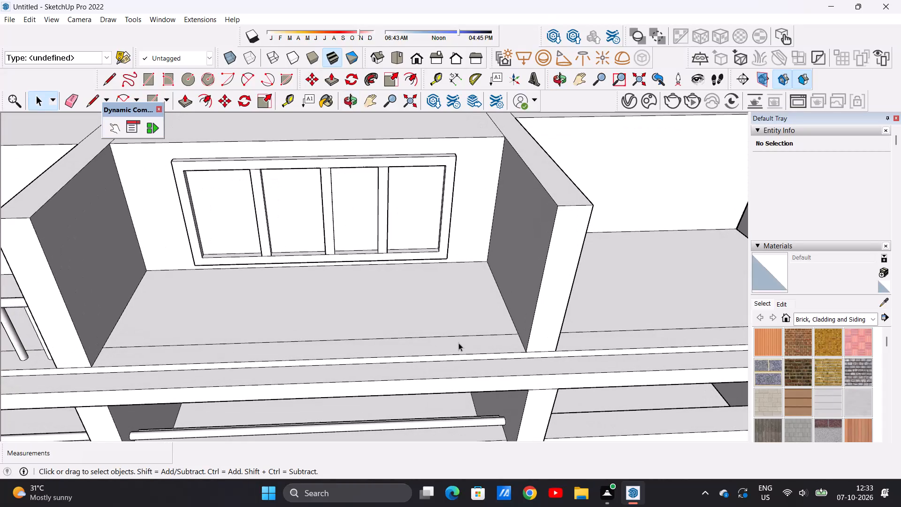
key("p")
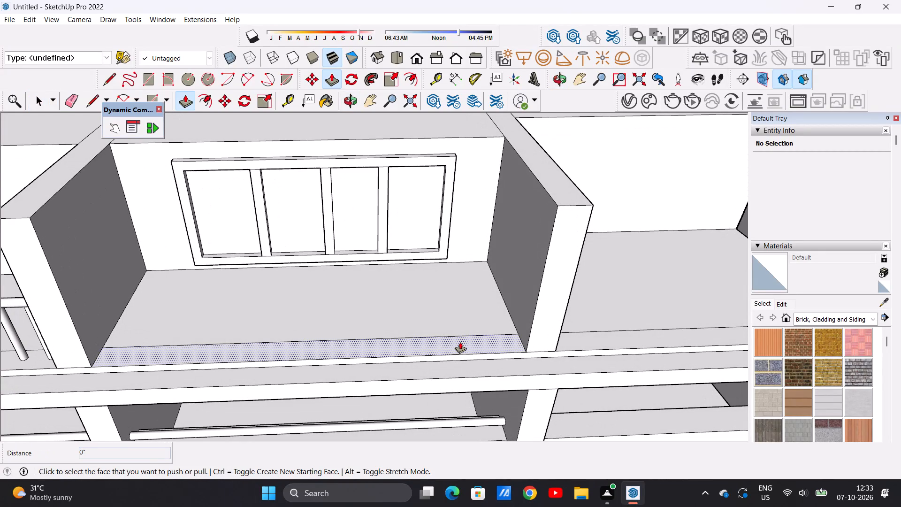
left_click(460, 342)
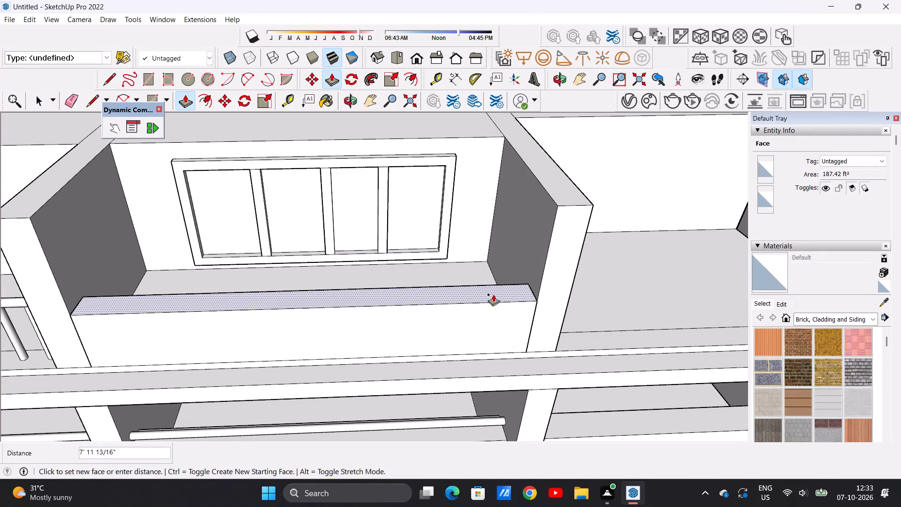
scroll(500, 289, "down", 11)
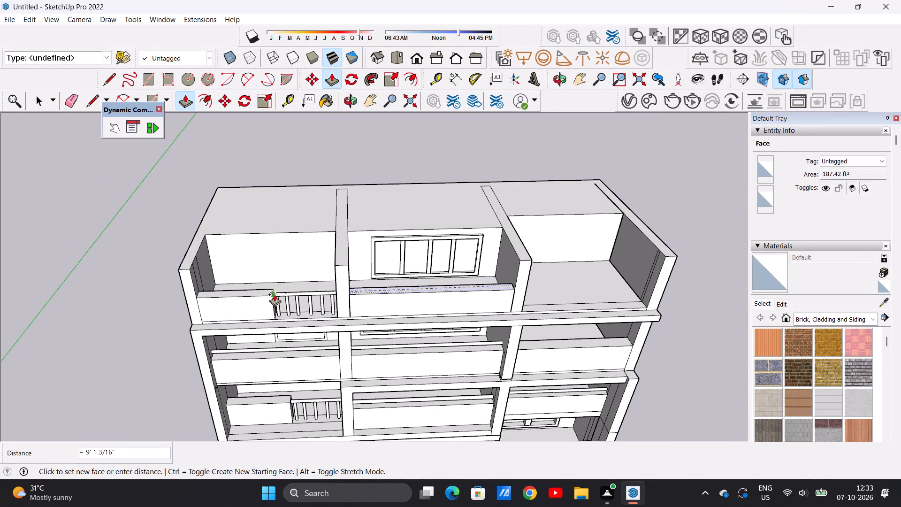
left_click(272, 297)
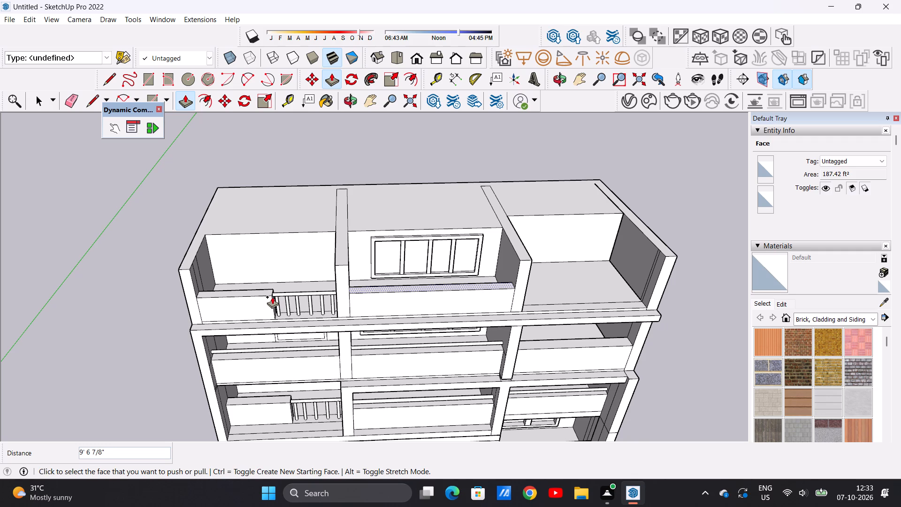
key("space")
Lower the top of the middle bay's parapet by about 1' 2 1/2".
middle_click_drag(387, 336, 402, 233)
scroll(429, 253, "down", 9)
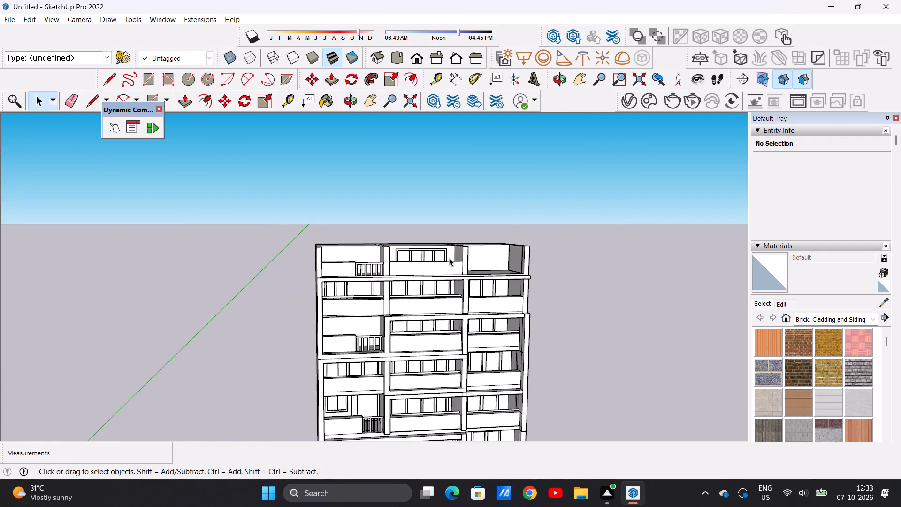
scroll(456, 251, "up", 7)
middle_click_drag(438, 269, 425, 333)
scroll(464, 292, "up", 7)
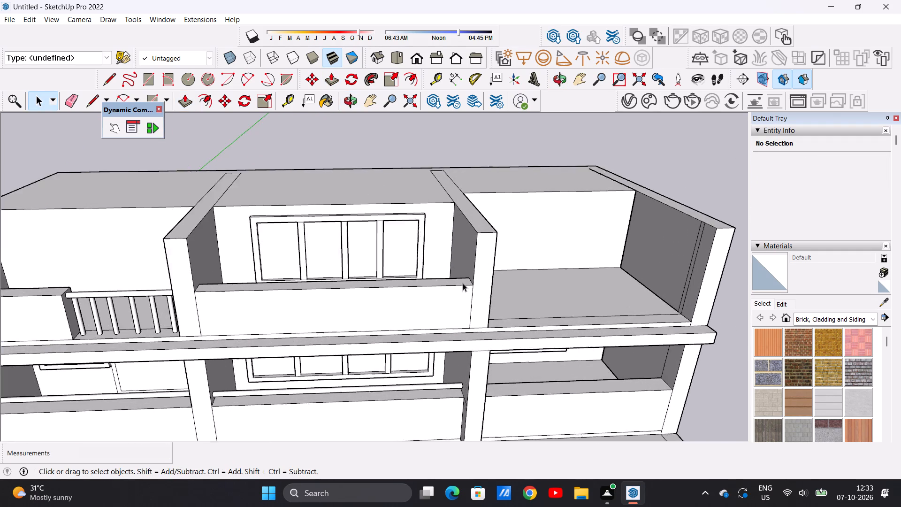
scroll(463, 283, "up", 4)
key("p")
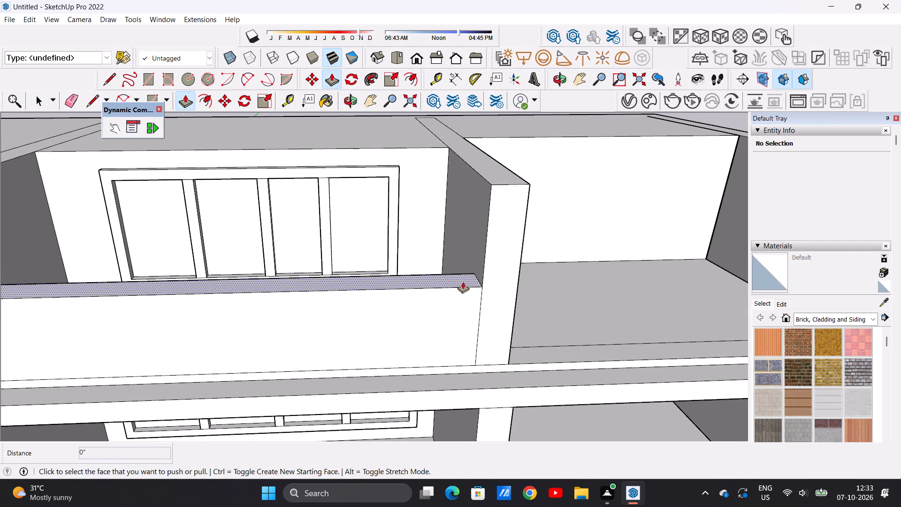
left_click(463, 282)
left_click(462, 292)
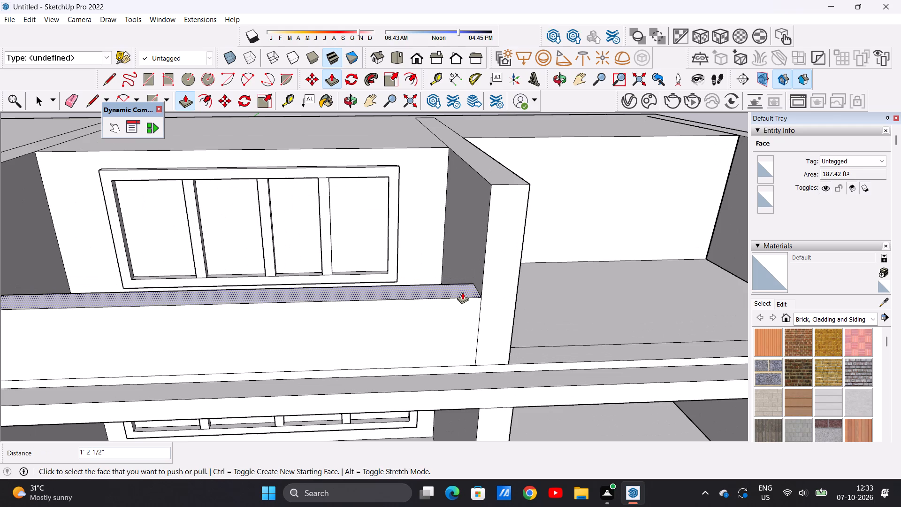
key("space")
Draw a circle of about 5 9/16" radius on the middle bay's side wall, just above the parapet's end.
scroll(333, 259, "down", 3)
scroll(342, 274, "up", 1)
scroll(351, 279, "down", 1)
middle_click_drag(354, 284, 494, 254)
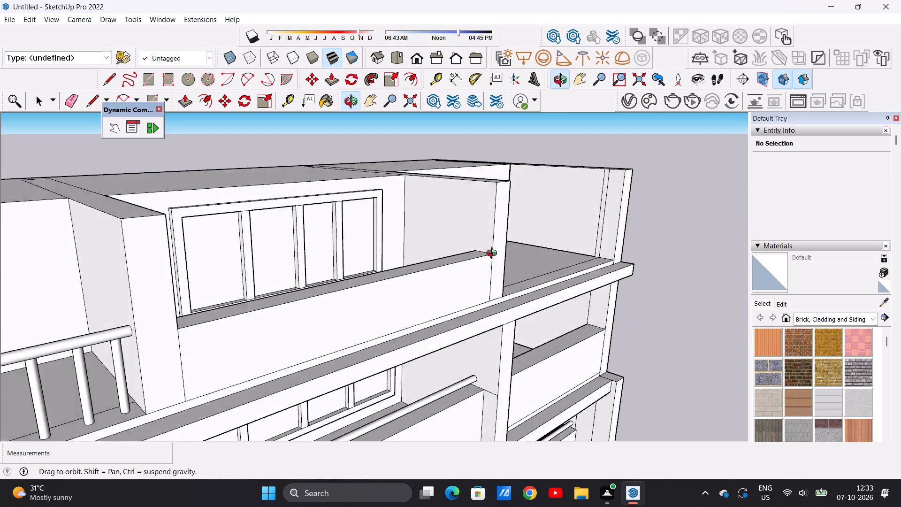
middle_click_drag(494, 254, 495, 253)
scroll(482, 249, "up", 12)
middle_click_drag(480, 258, 465, 311)
scroll(477, 302, "up", 4)
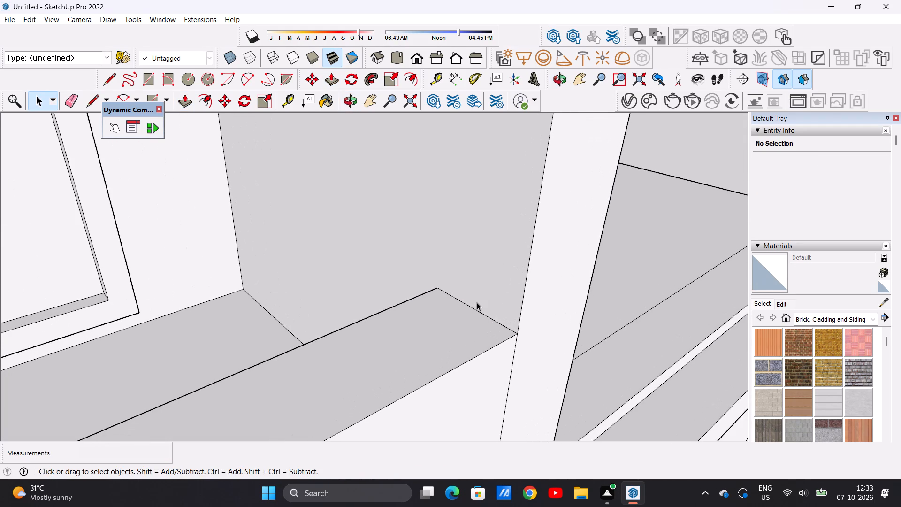
key("c")
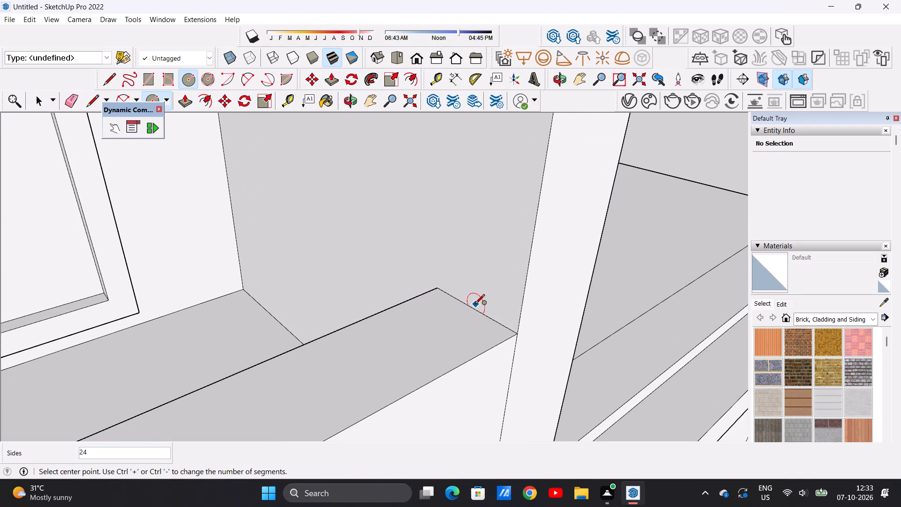
left_click(485, 280)
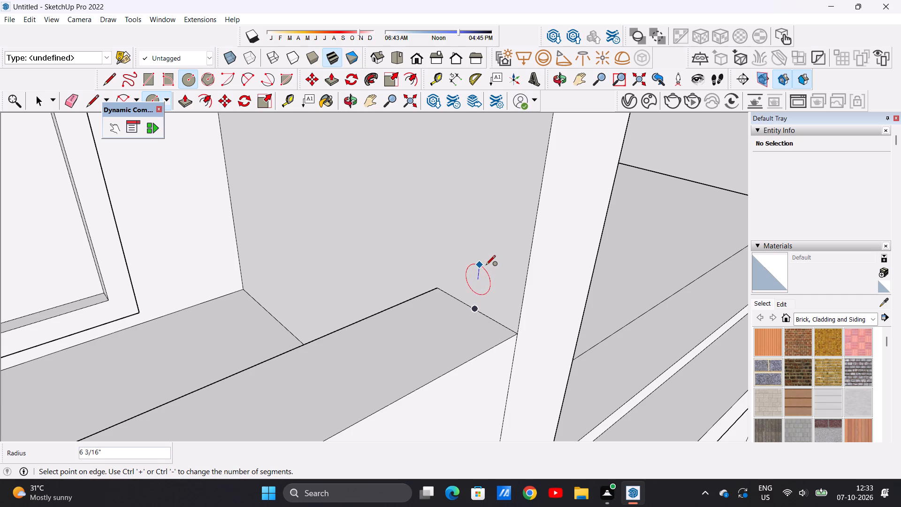
left_click(484, 267)
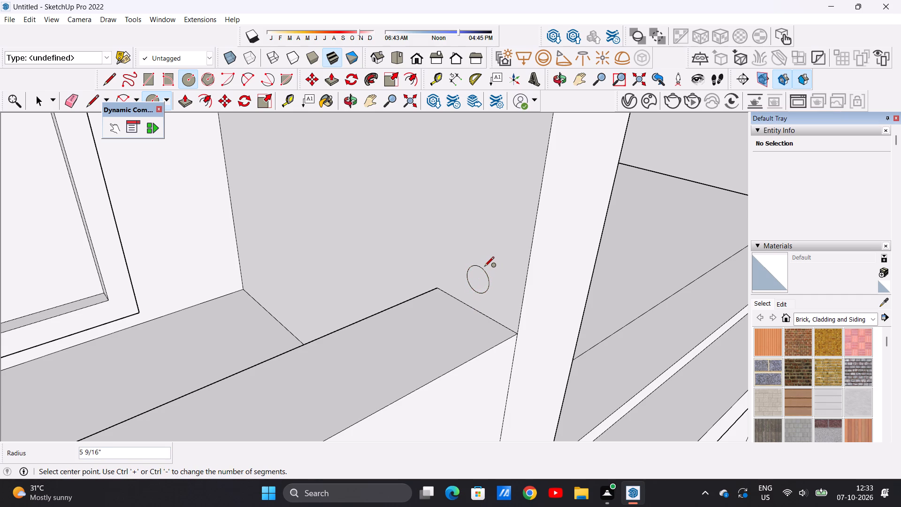
key("space")
Extrude the circle along the parapet to the opposite partition wall as a round handrail.
type("P")
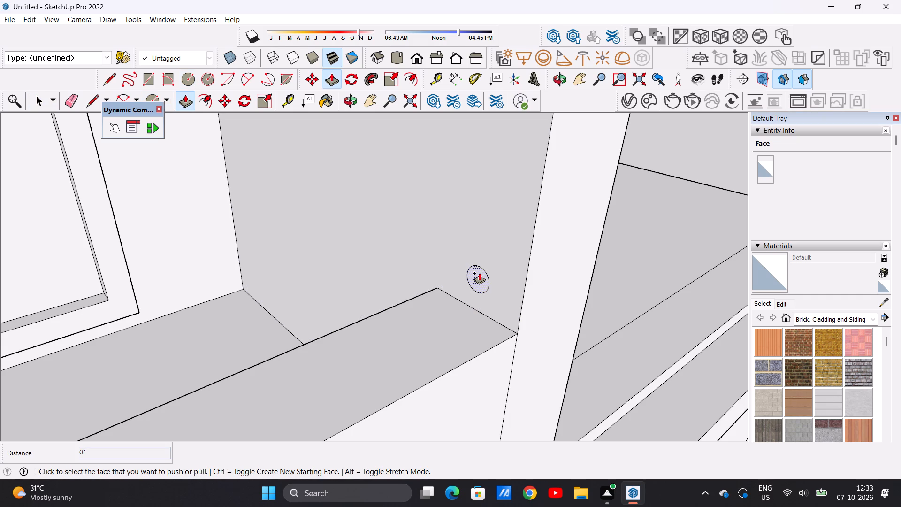
left_click(479, 273)
scroll(436, 277, "down", 12)
scroll(390, 274, "down", 7)
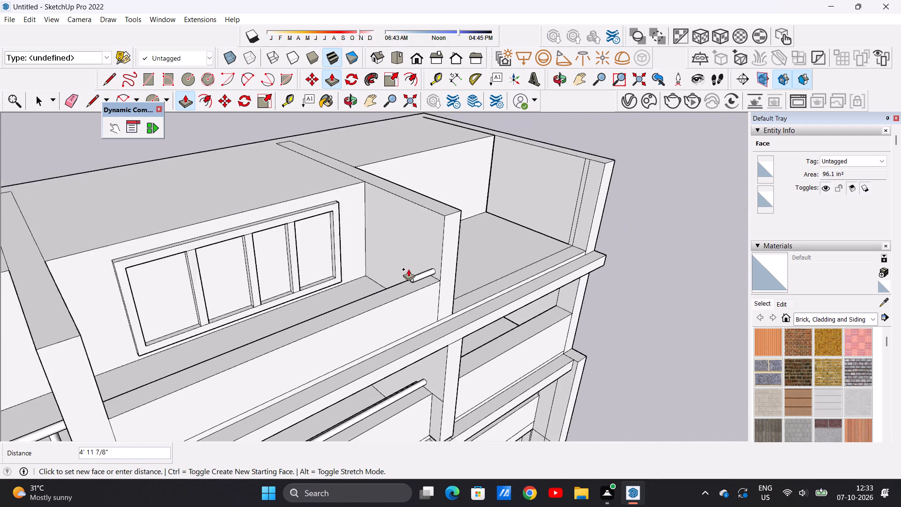
scroll(408, 269, "down", 3)
middle_click_drag(394, 277, 336, 286)
scroll(211, 313, "up", 4)
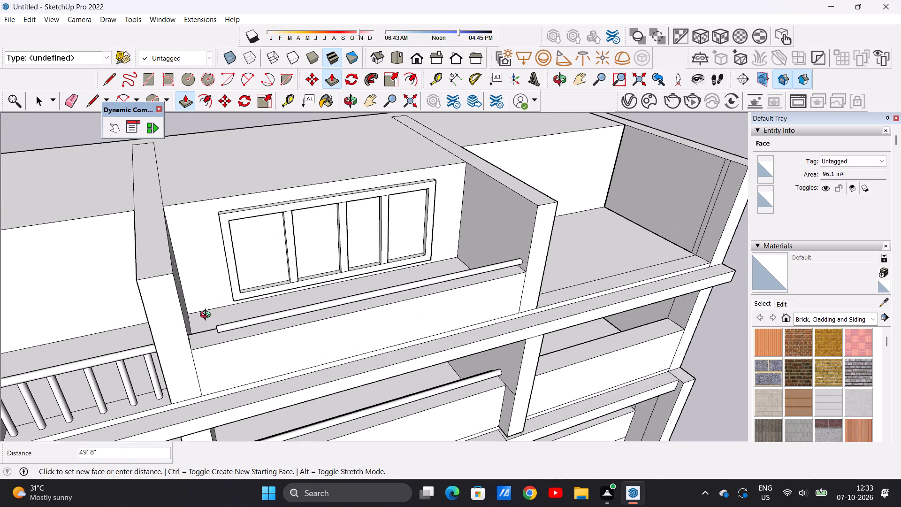
middle_click_drag(209, 316, 162, 284)
scroll(158, 278, "up", 15)
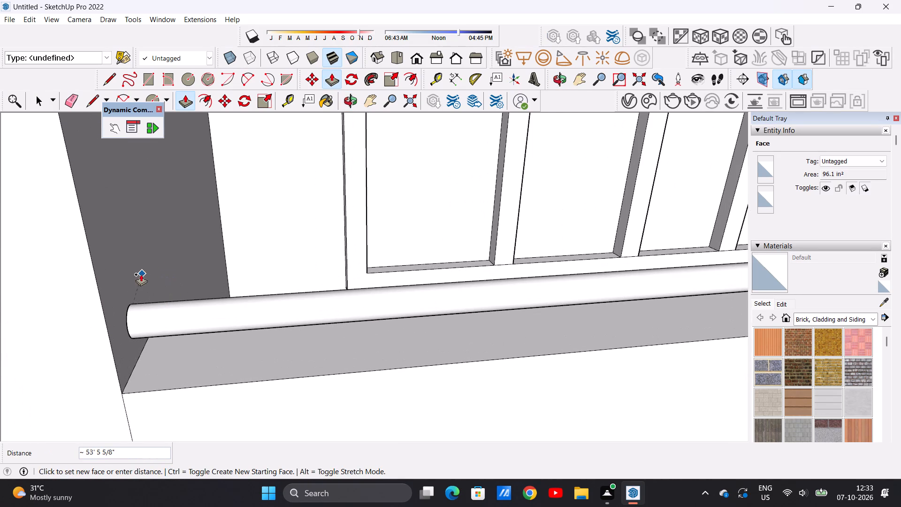
left_click(124, 270)
key("space")
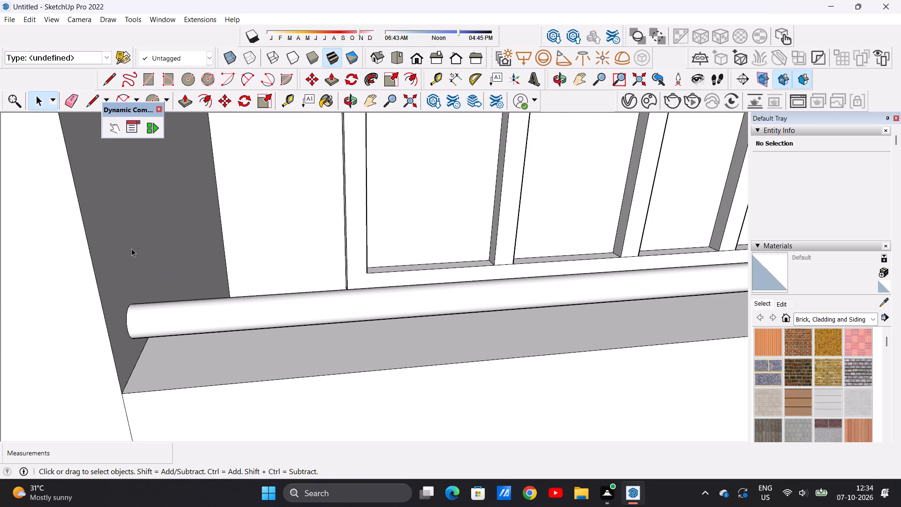
Draw a window rectangle about 20' 9" wide by 16' 2" high on the top storey end bay's back wall.
scroll(191, 375, "down", 19)
scroll(313, 359, "down", 1)
middle_click_drag(313, 359, 287, 315)
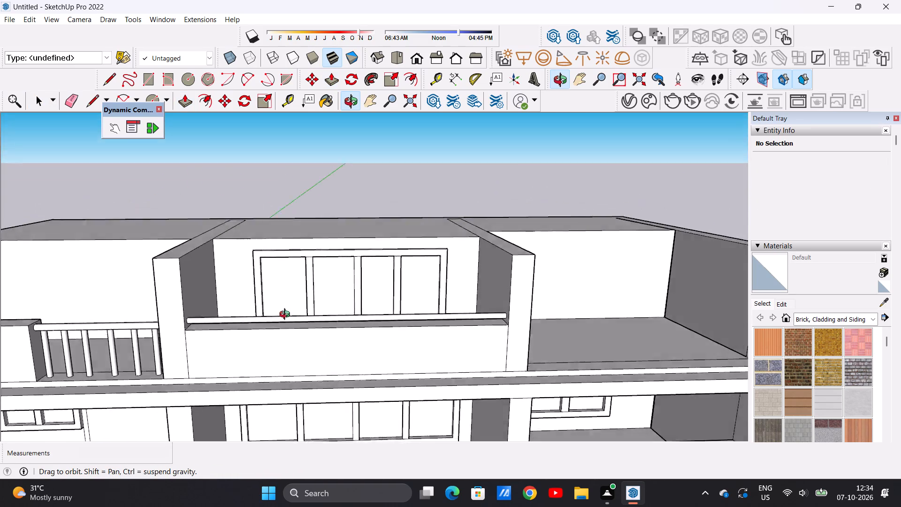
middle_click_drag(287, 315, 229, 289)
scroll(189, 329, "down", 9)
scroll(363, 333, "up", 6)
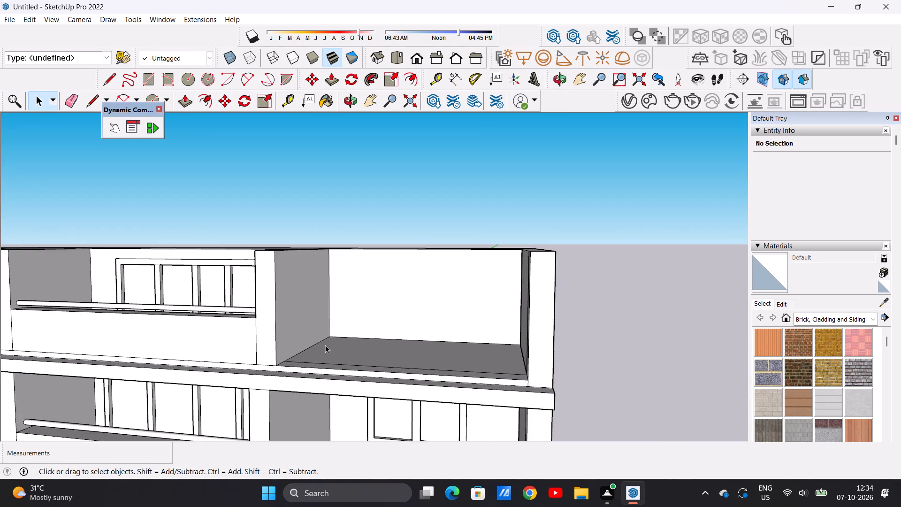
middle_click_drag(325, 346, 372, 408)
middle_click_drag(376, 377, 367, 329)
scroll(449, 265, "up", 5)
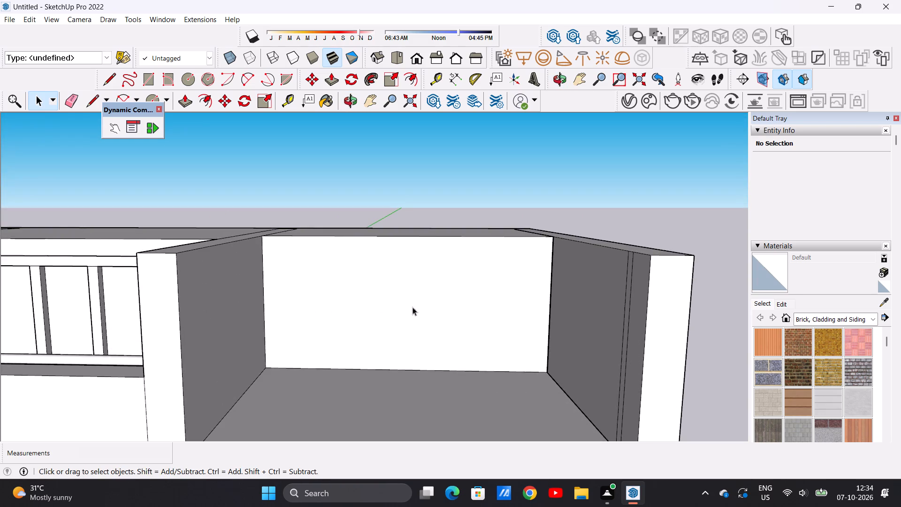
middle_click_drag(412, 307, 409, 273)
scroll(410, 272, "up", 2)
key("r")
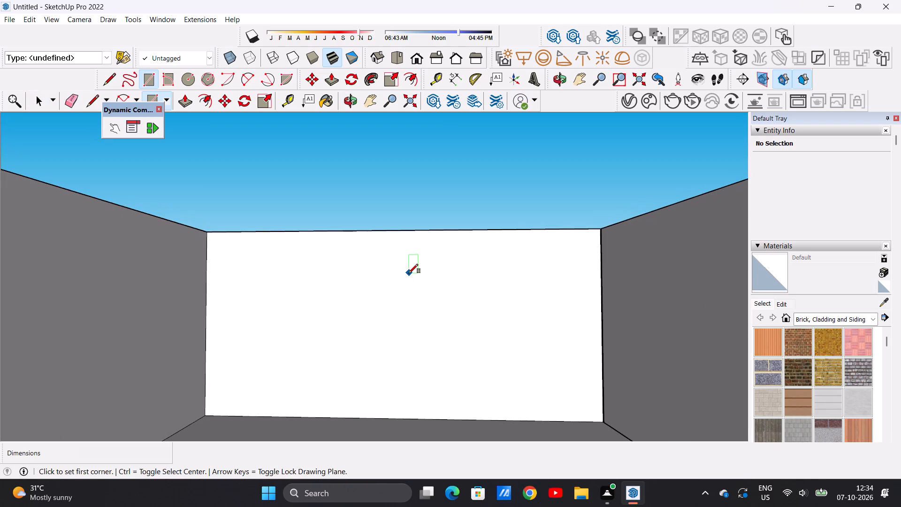
left_click(290, 247)
left_click(482, 397)
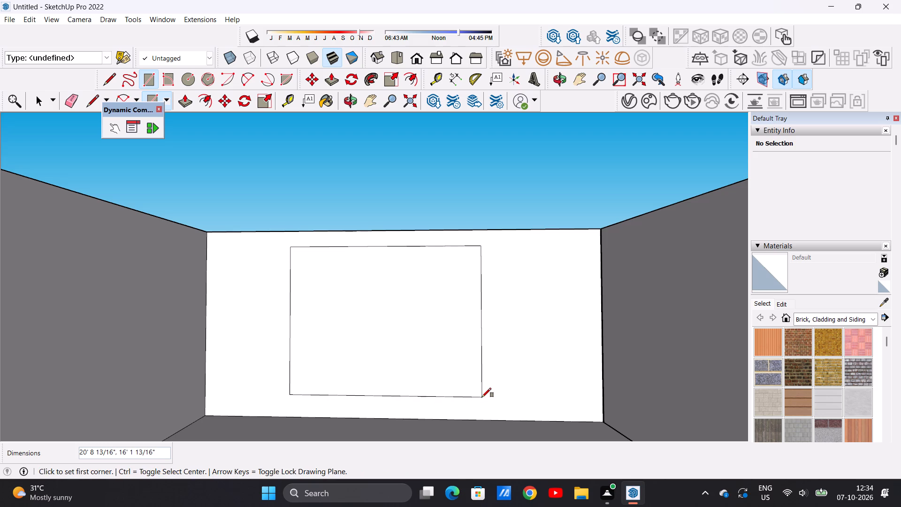
key("space")
Move the window rectangle about 9" horizontally along the back wall toward the building's outer side wall.
double_click(462, 380)
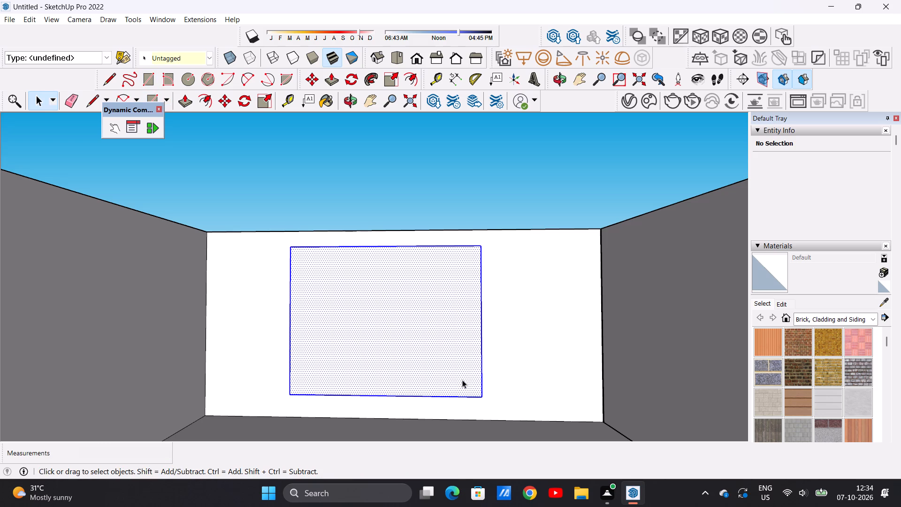
key("m")
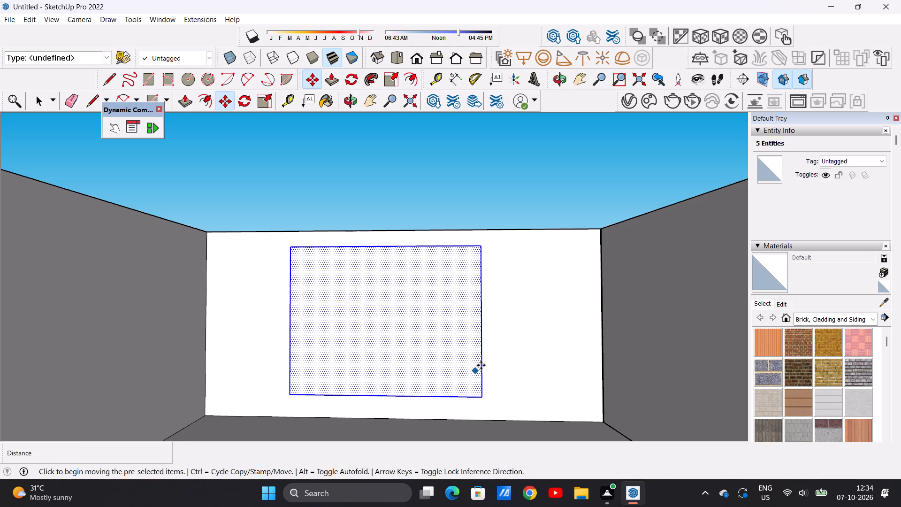
left_click(482, 397)
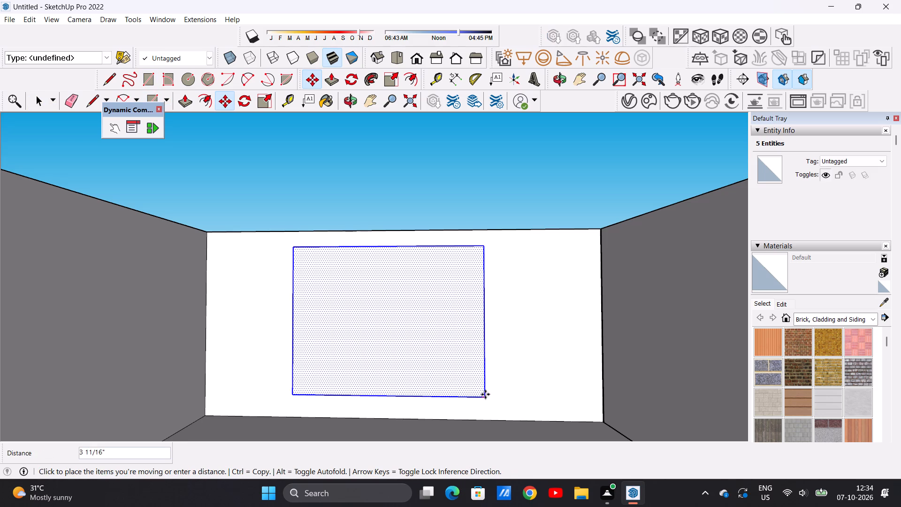
left_click(489, 392)
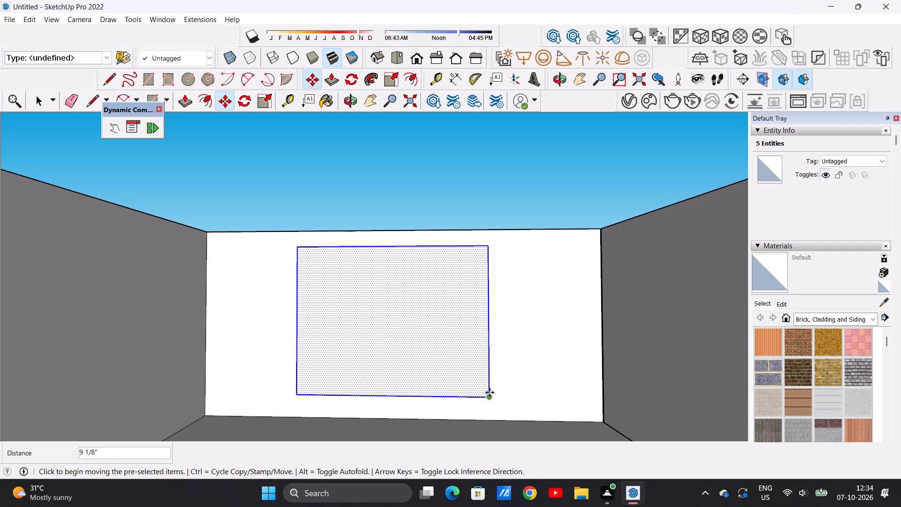
key("space")
left_click(489, 198)
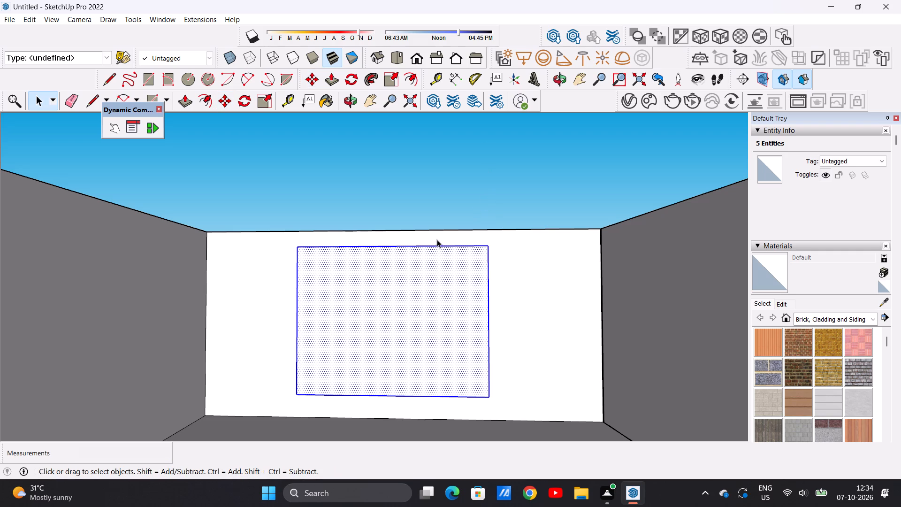
Offset the window rectangle inward by about 1' 2" to outline the frame.
scroll(423, 268, "up", 1)
key("o")
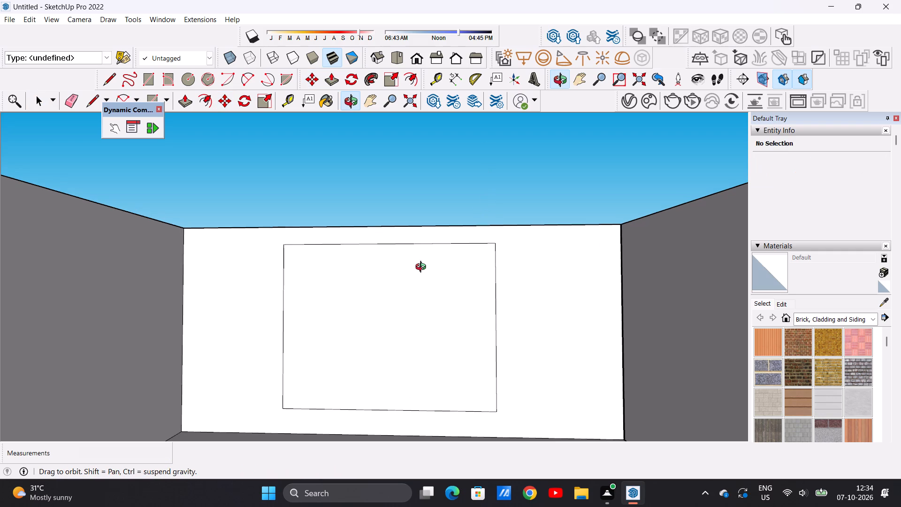
key("f")
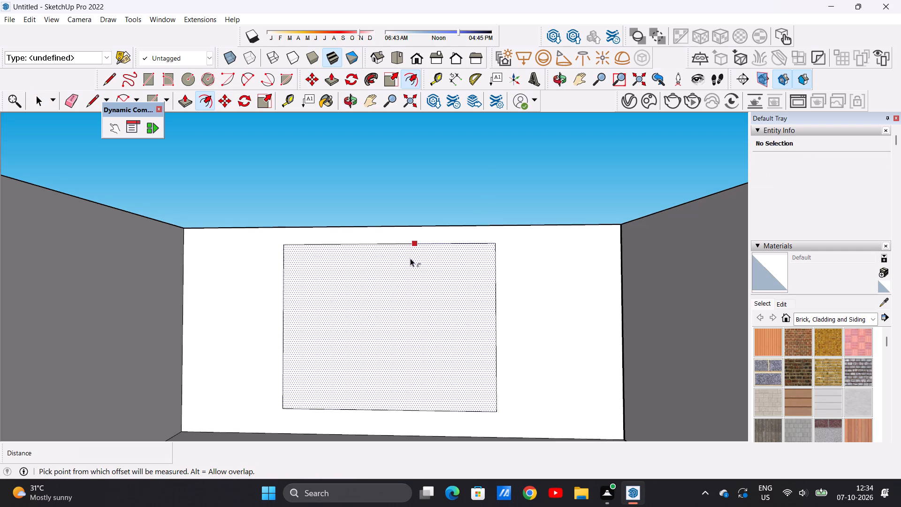
left_click(406, 252)
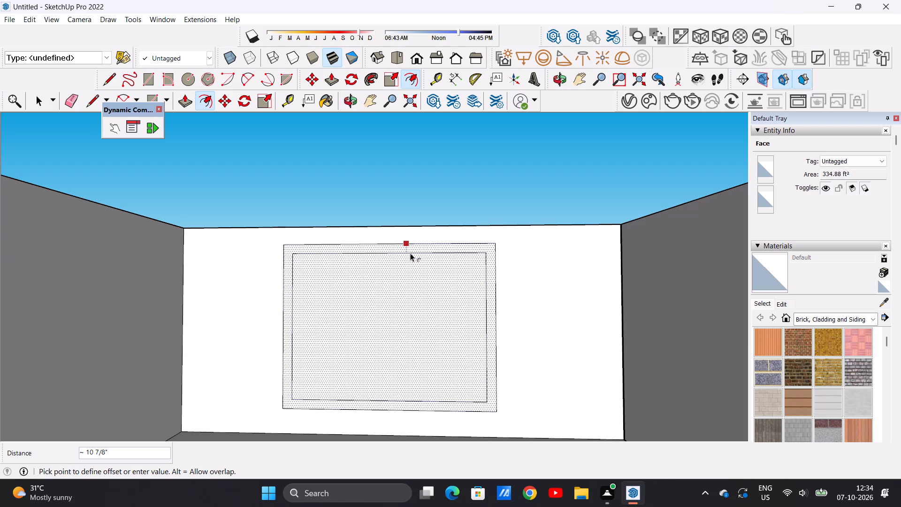
left_click(412, 256)
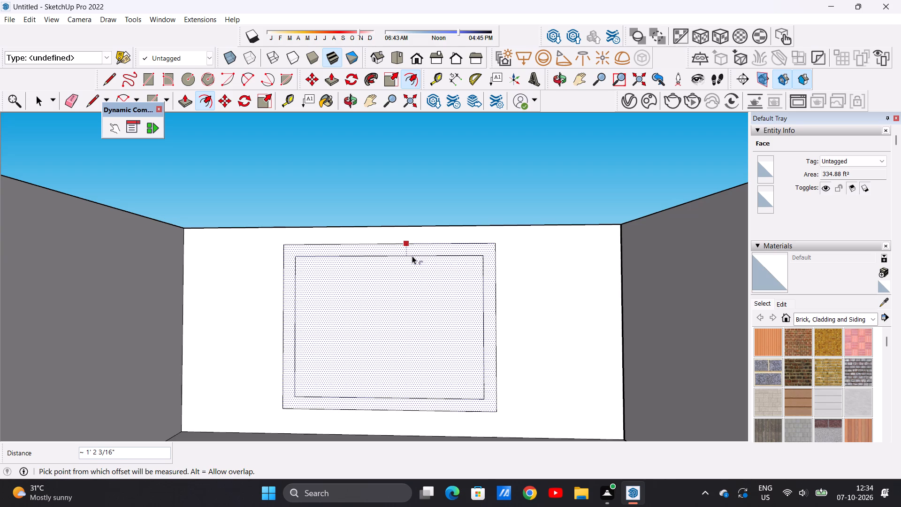
key("space")
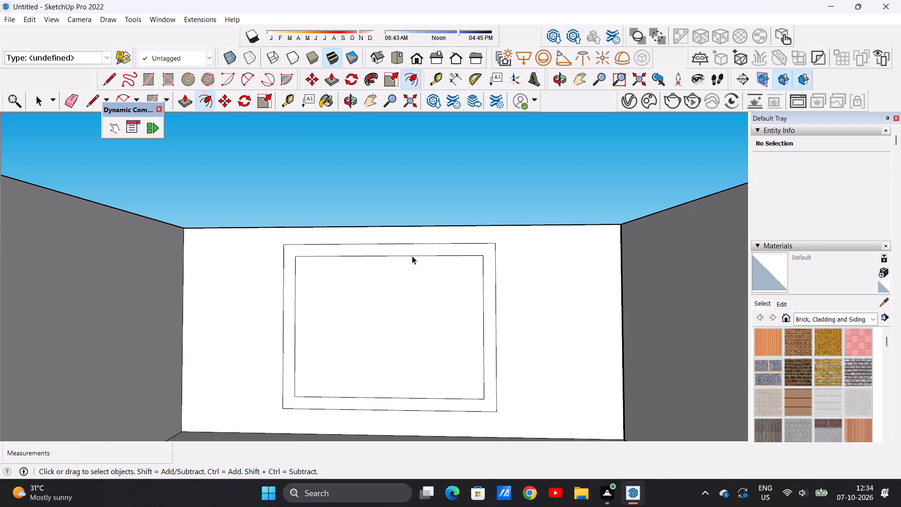
Draw two vertical lines across the inner window rectangle, near its middle, to outline a central mullion.
scroll(414, 256, "down", 2)
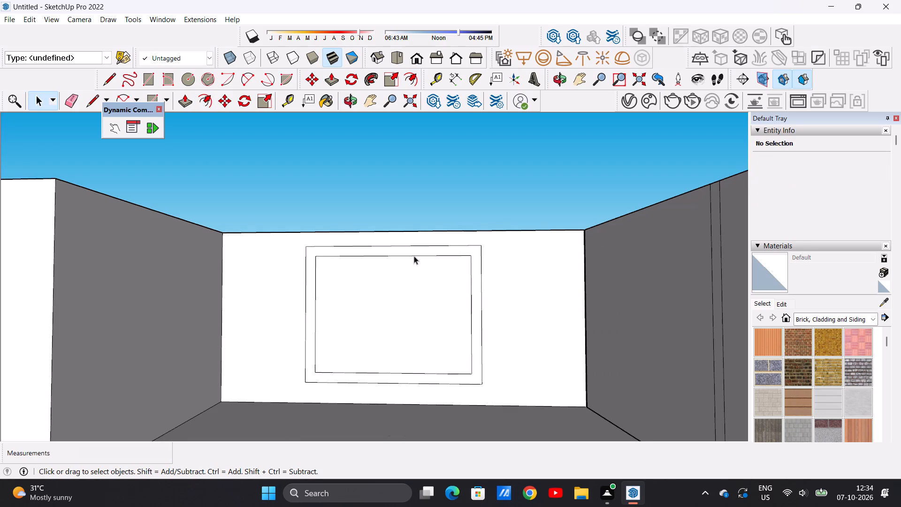
scroll(414, 256, "up", 1)
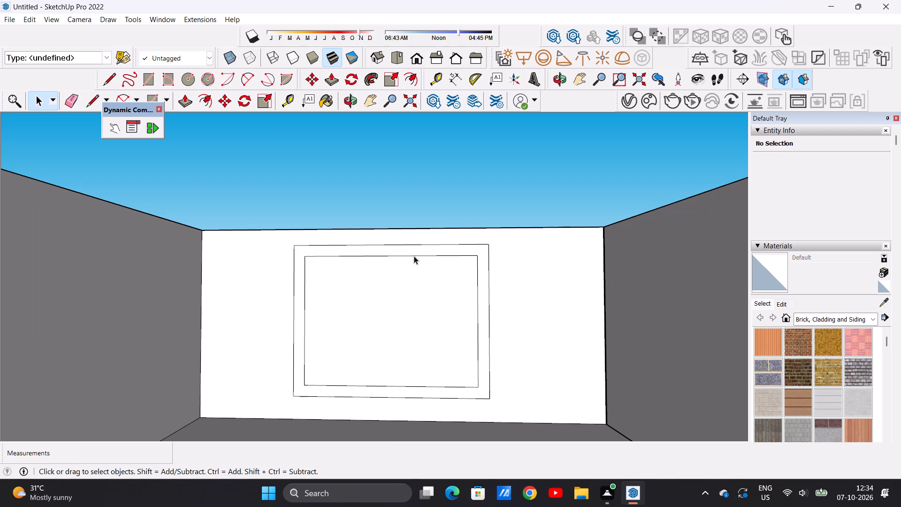
scroll(414, 256, "down", 4)
scroll(426, 302, "up", 5)
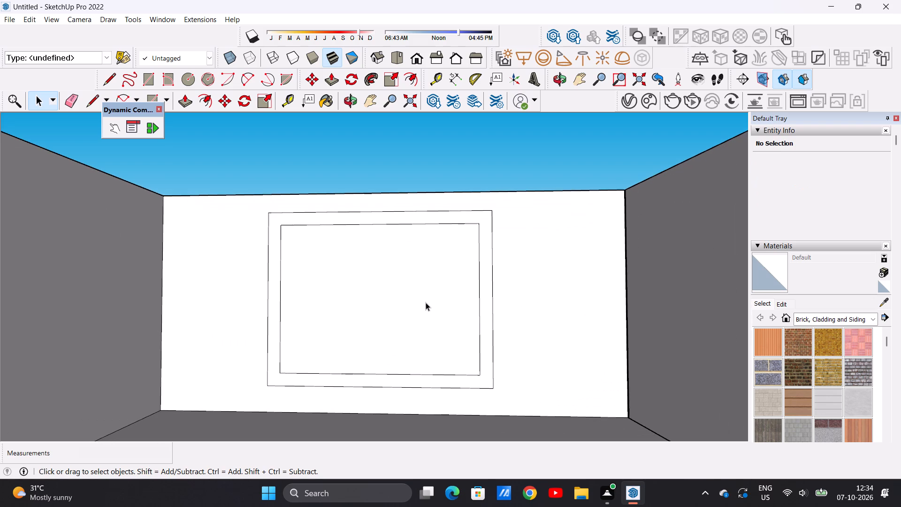
key("l")
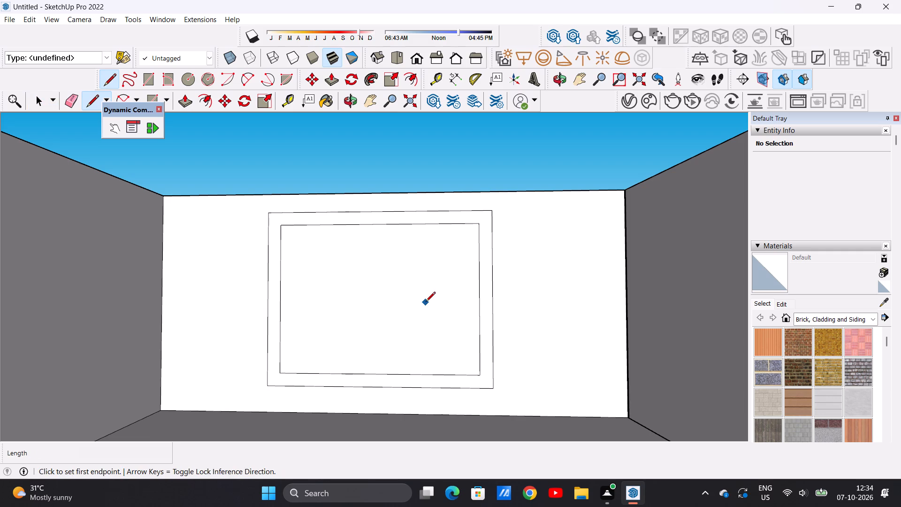
left_click(370, 225)
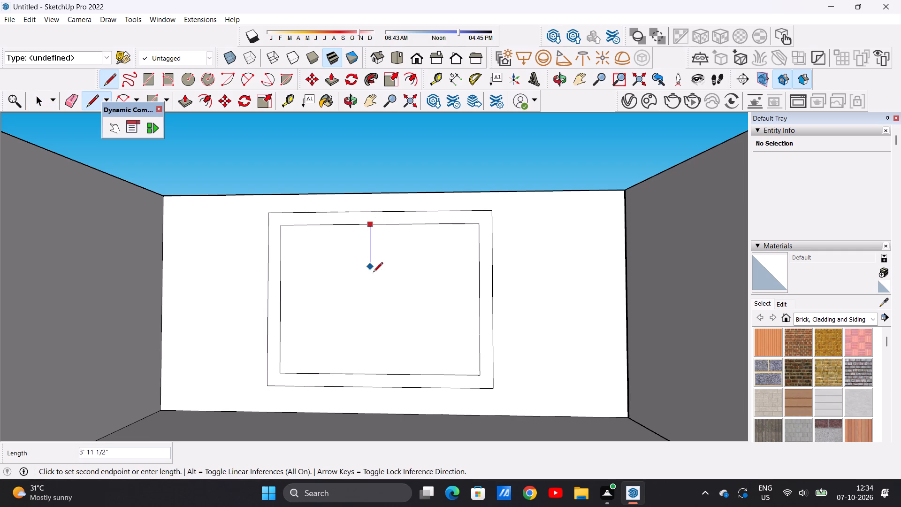
left_click(368, 374)
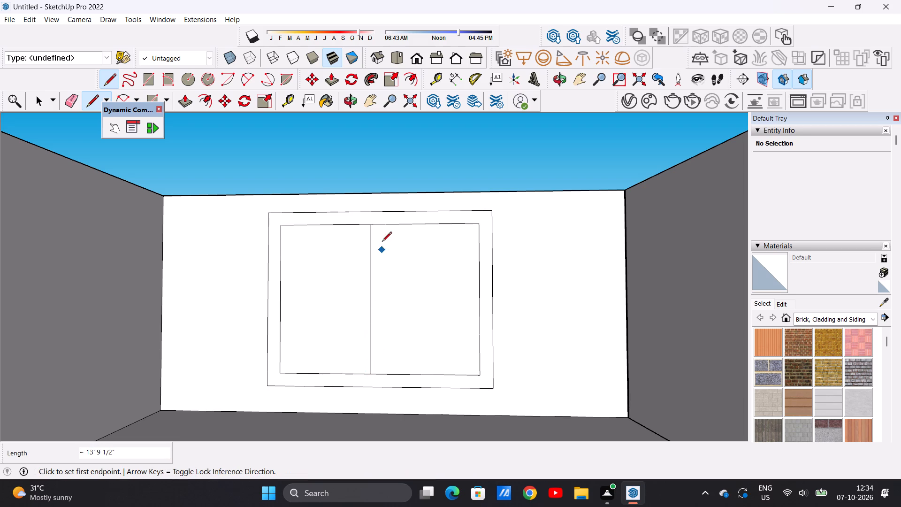
left_click(389, 223)
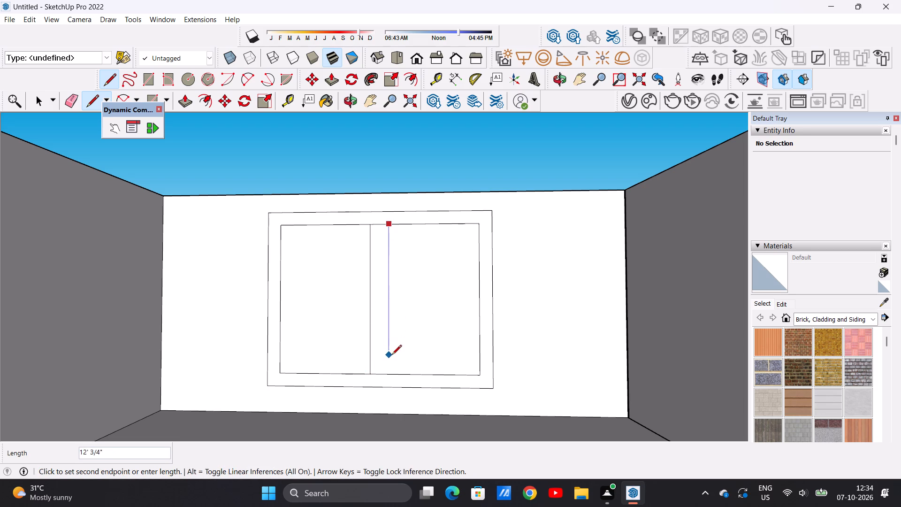
left_click(389, 375)
key("space")
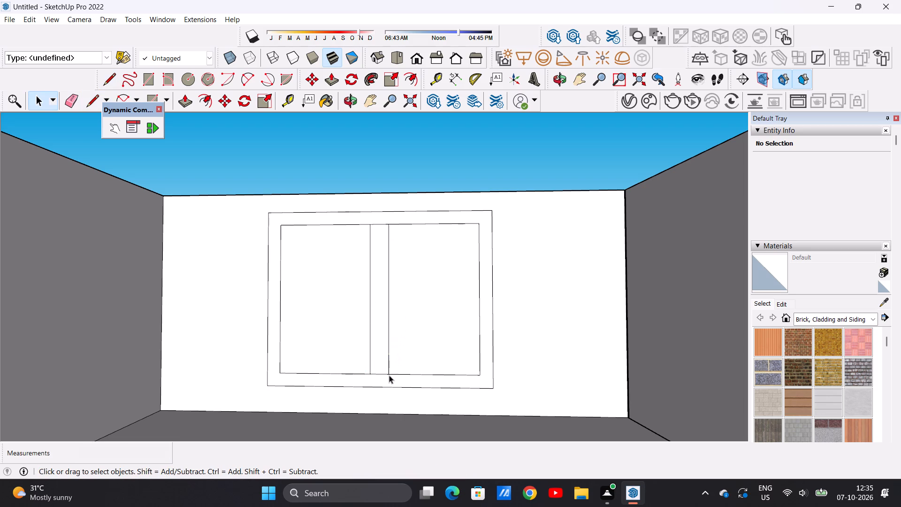
Push/pull the window's outer frame and central mullion 1' out from the wall.
scroll(397, 263, "down", 6)
middle_click_drag(449, 238, 394, 265)
scroll(394, 265, "up", 1)
scroll(457, 224, "up", 3)
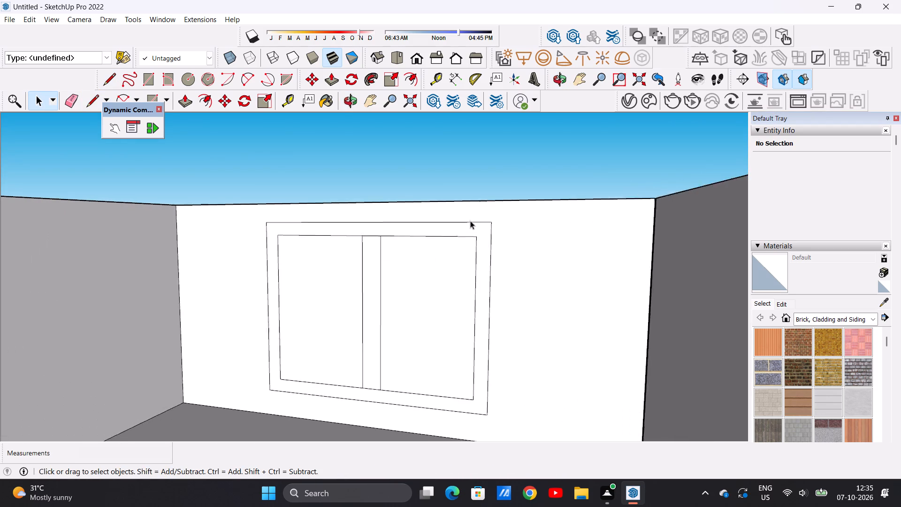
scroll(470, 221, "up", 5)
key("p")
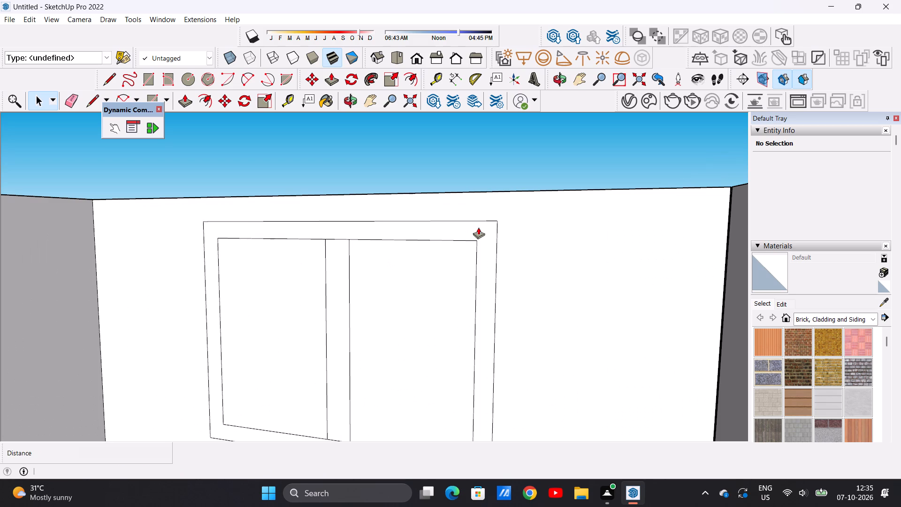
left_click(486, 226)
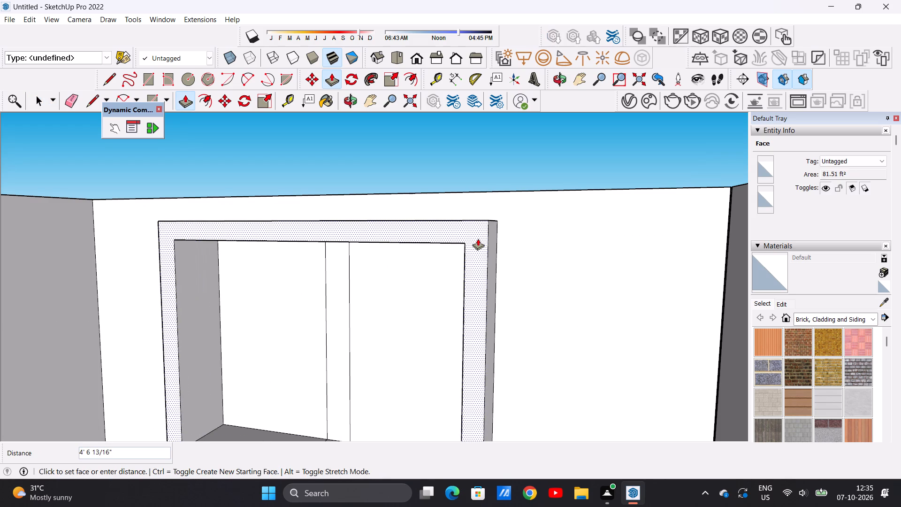
type("1'")
key("Return")
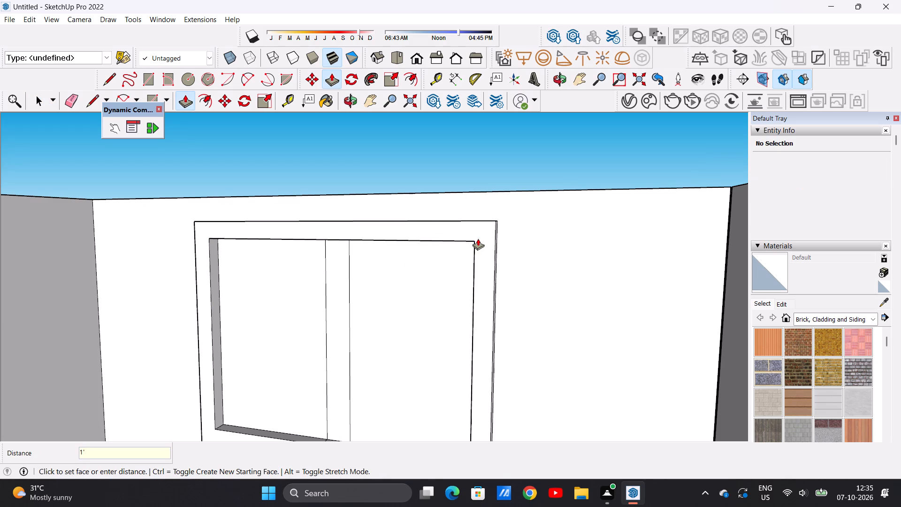
left_click(342, 259)
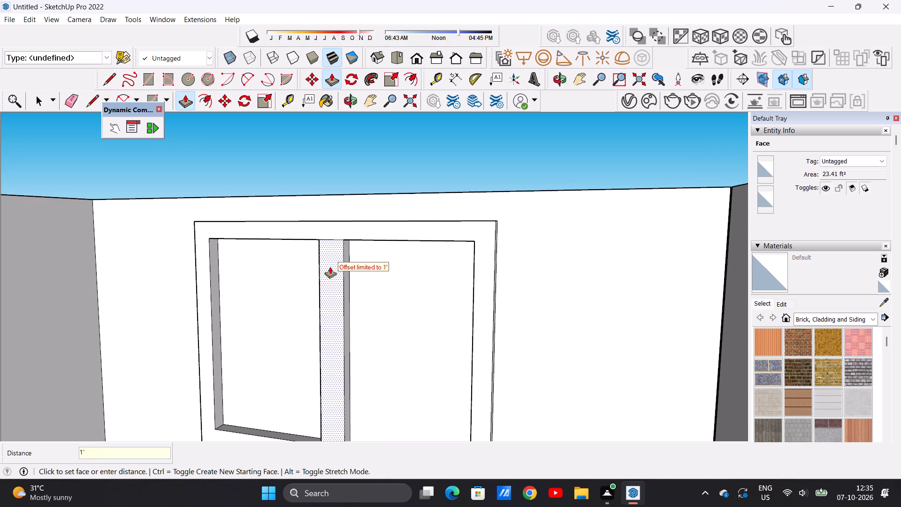
type("1'")
key("Return")
key("space")
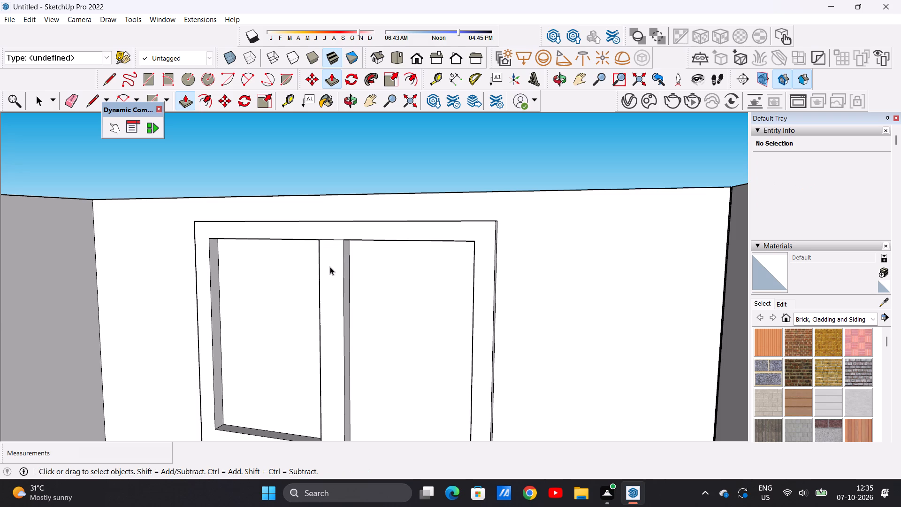
Push/pull the front floor strip of the top storey's end bay up about 7' 1 1/2" to form the parapet.
scroll(348, 200, "down", 9)
scroll(350, 238, "up", 6)
middle_click_drag(328, 239, 408, 239)
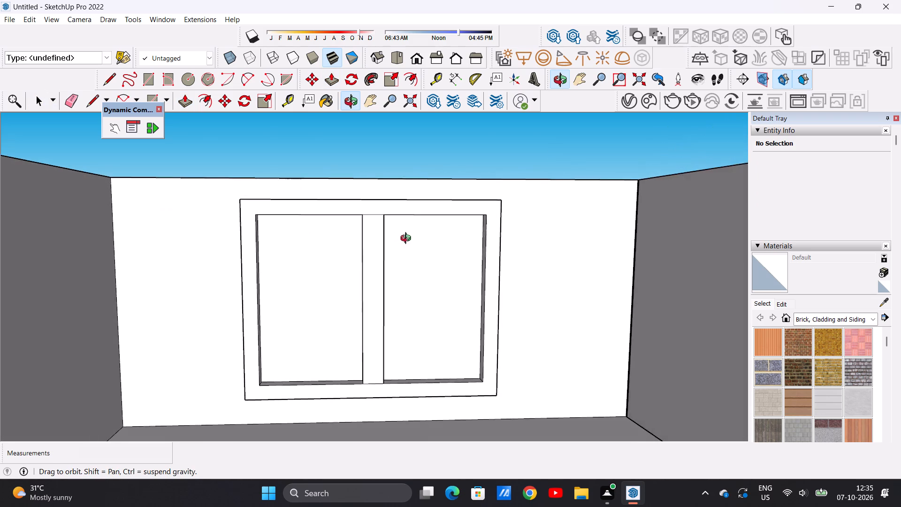
middle_click_drag(408, 239, 398, 236)
scroll(397, 237, "down", 12)
middle_click_drag(407, 281, 390, 375)
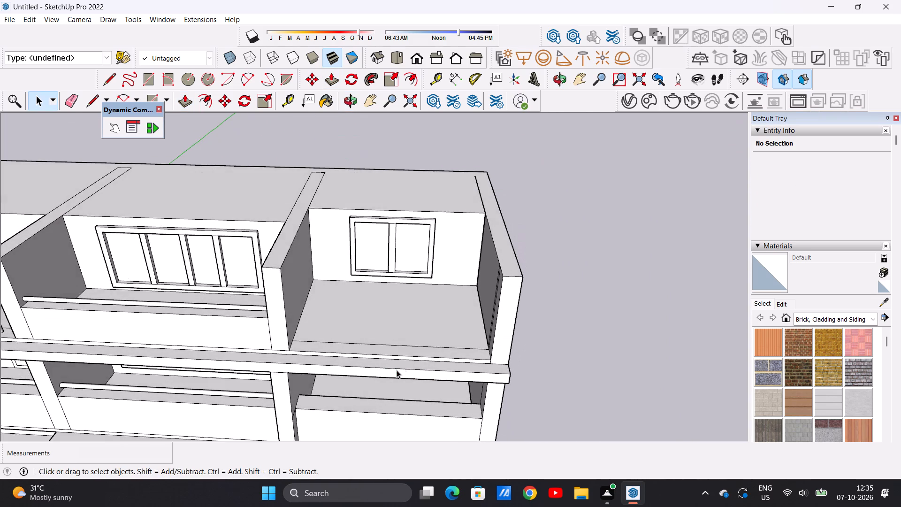
scroll(448, 348, "up", 4)
scroll(448, 348, "down", 1)
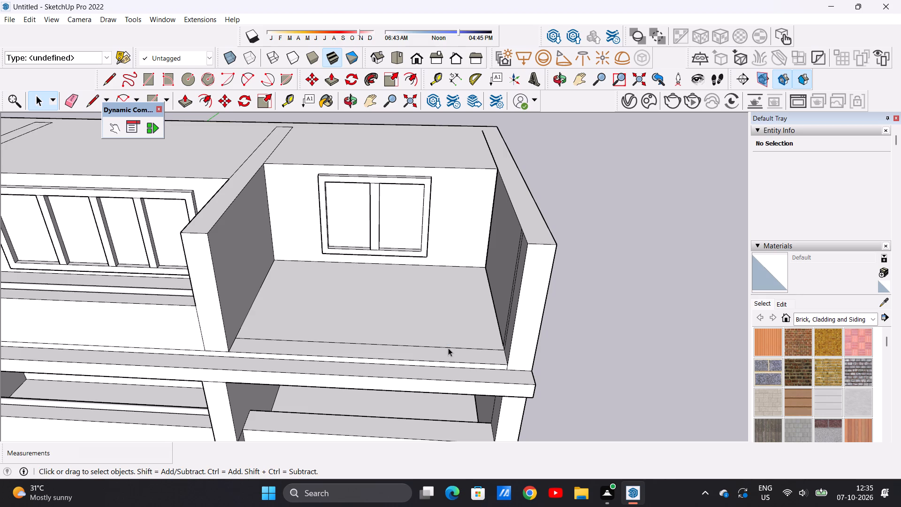
scroll(463, 349, "up", 3)
key("p")
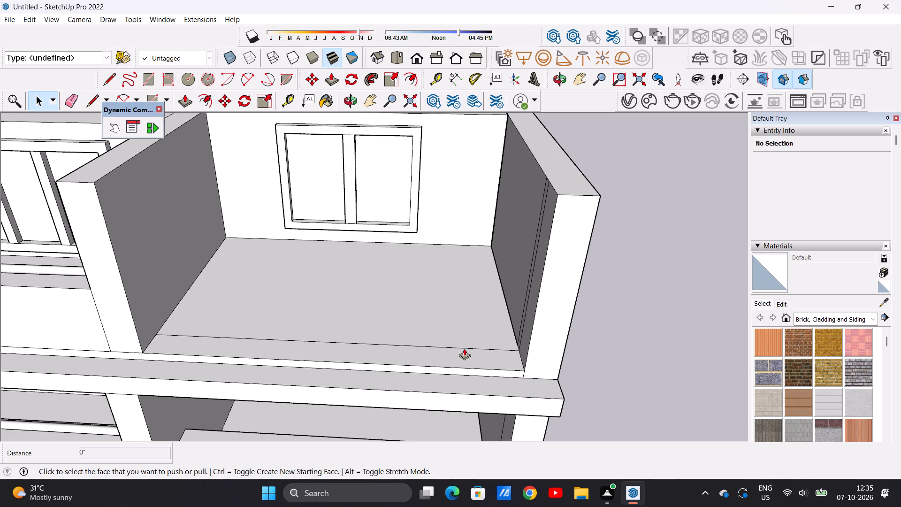
left_click(499, 361)
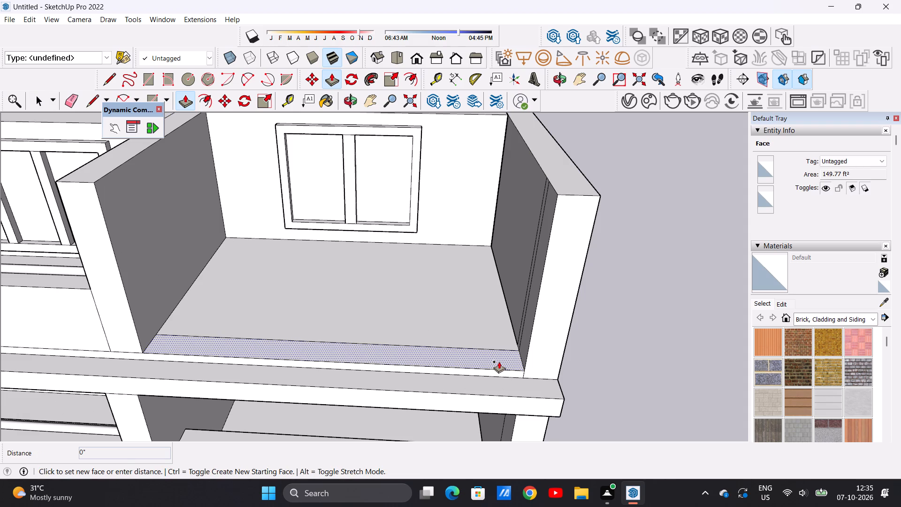
scroll(528, 319, "down", 5)
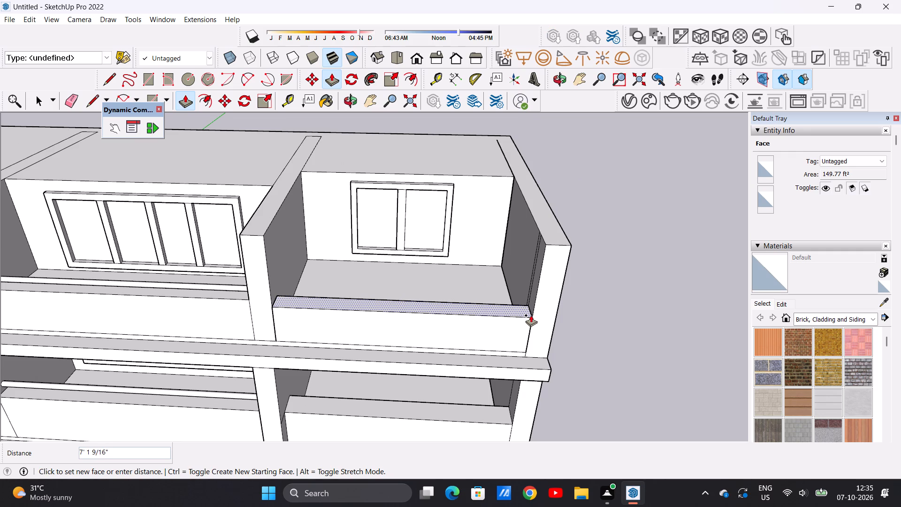
left_click(530, 316)
key("space")
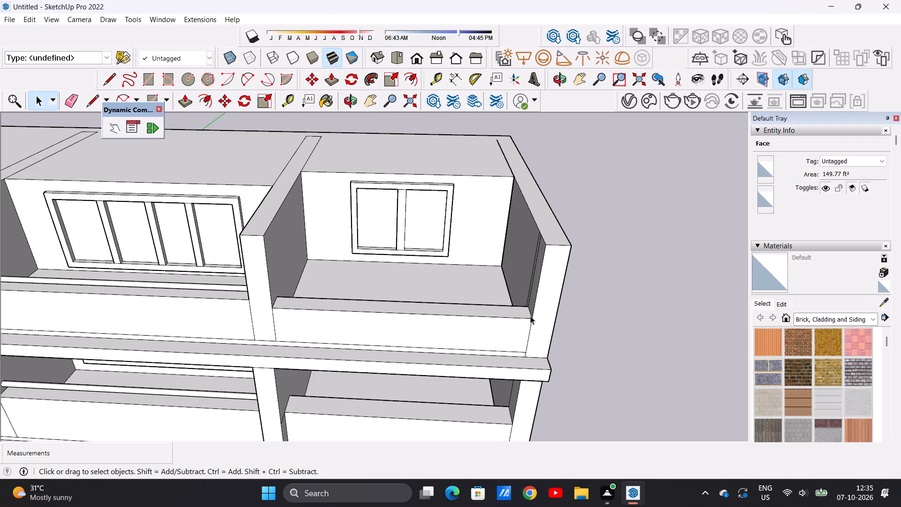
Examine the end bay's parapet and window against the neighbouring bay and the storeys below.
scroll(256, 341, "down", 4)
middle_click_drag(321, 356, 330, 253)
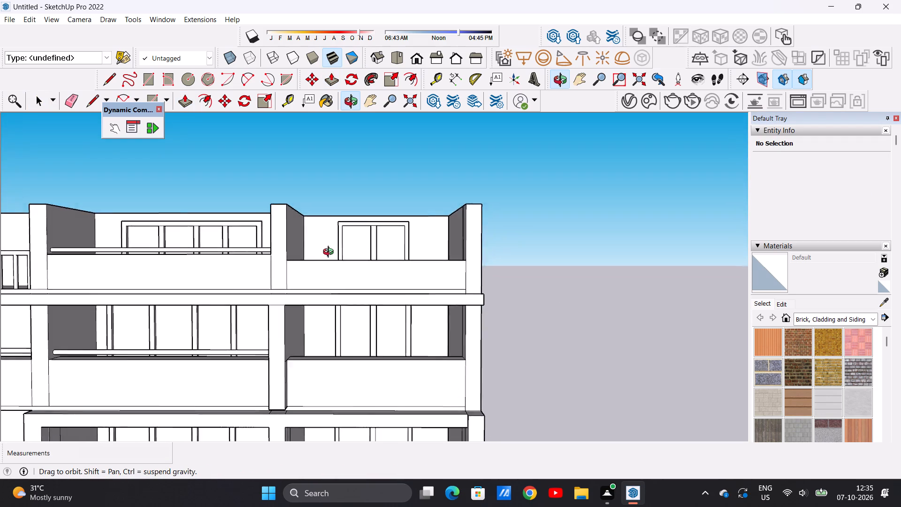
middle_click_drag(330, 253, 329, 264)
scroll(434, 263, "up", 4)
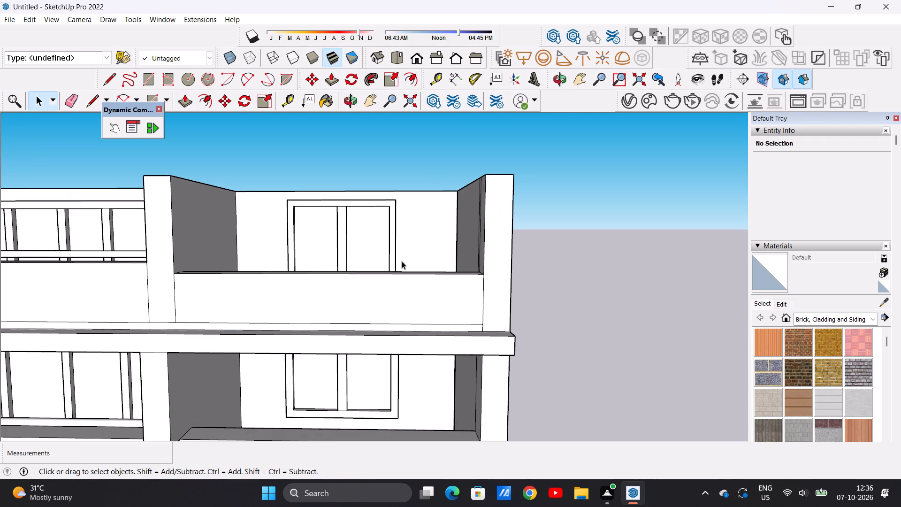
scroll(386, 269, "down", 5)
middle_click_drag(385, 271, 380, 376)
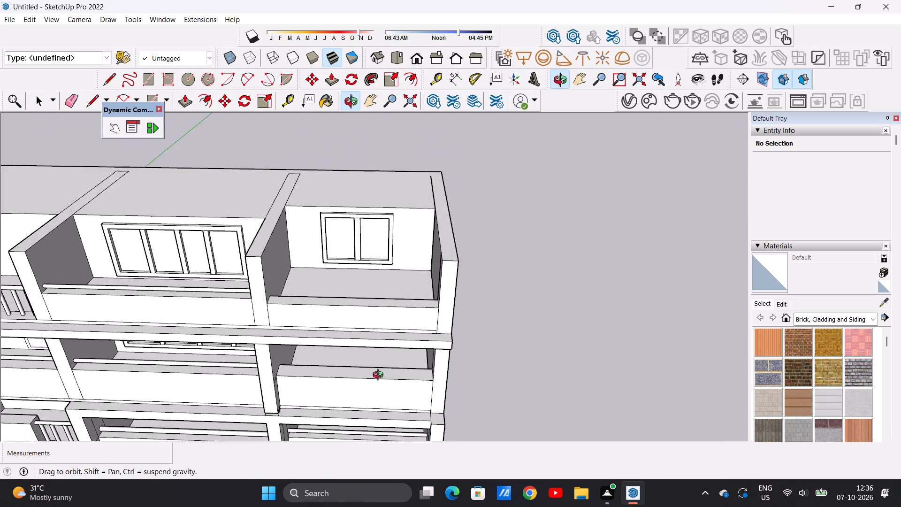
middle_click_drag(380, 376, 373, 400)
scroll(381, 340, "up", 4)
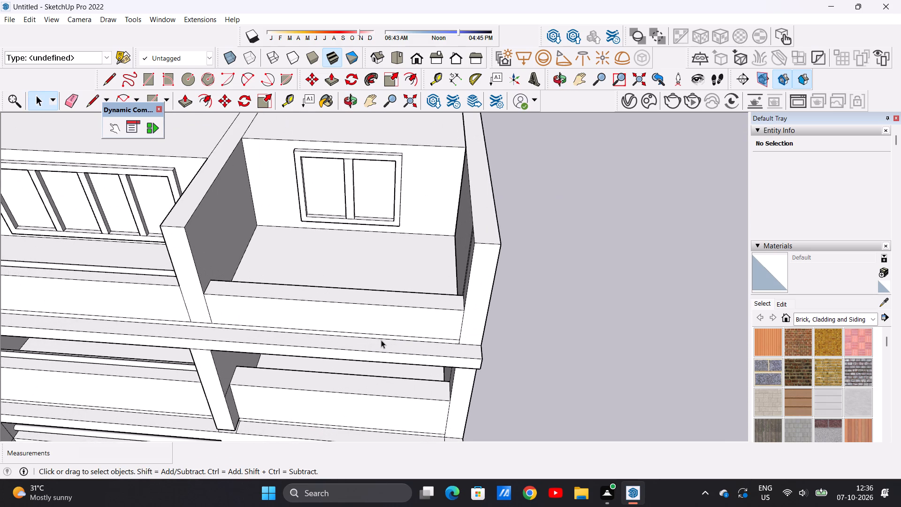
scroll(367, 269, "down", 3)
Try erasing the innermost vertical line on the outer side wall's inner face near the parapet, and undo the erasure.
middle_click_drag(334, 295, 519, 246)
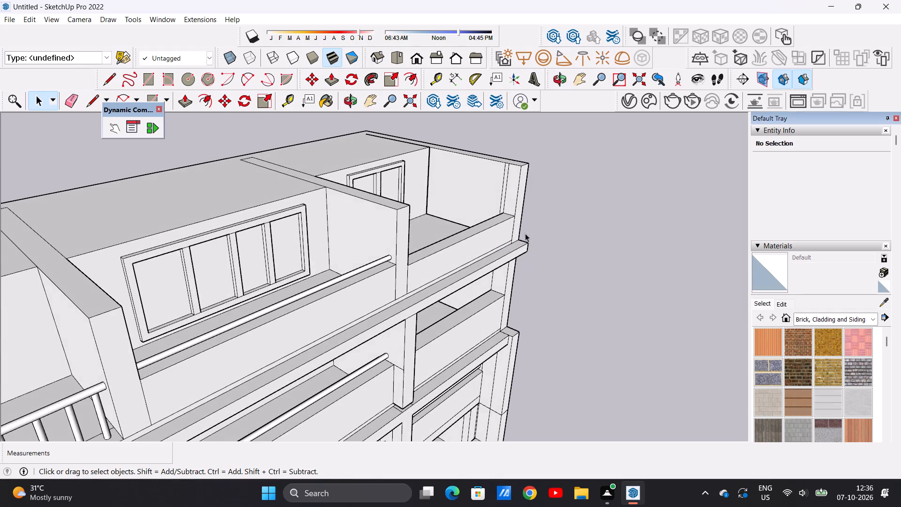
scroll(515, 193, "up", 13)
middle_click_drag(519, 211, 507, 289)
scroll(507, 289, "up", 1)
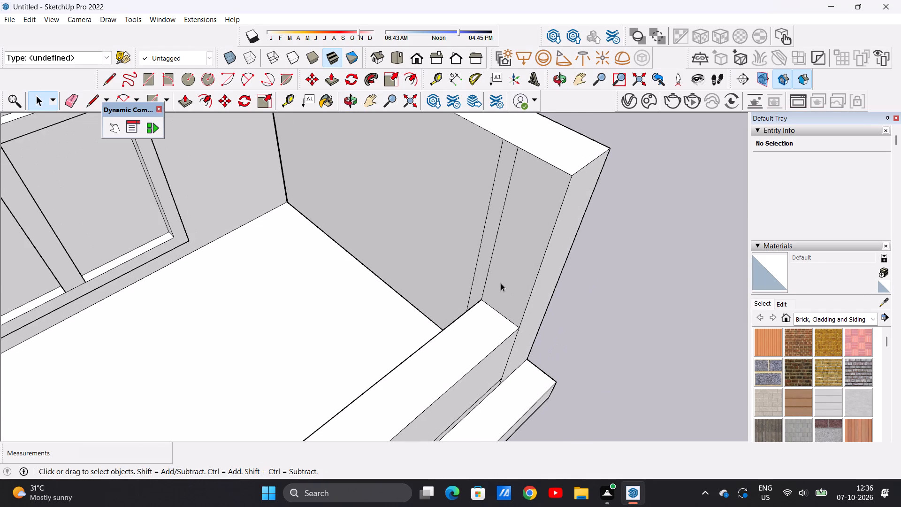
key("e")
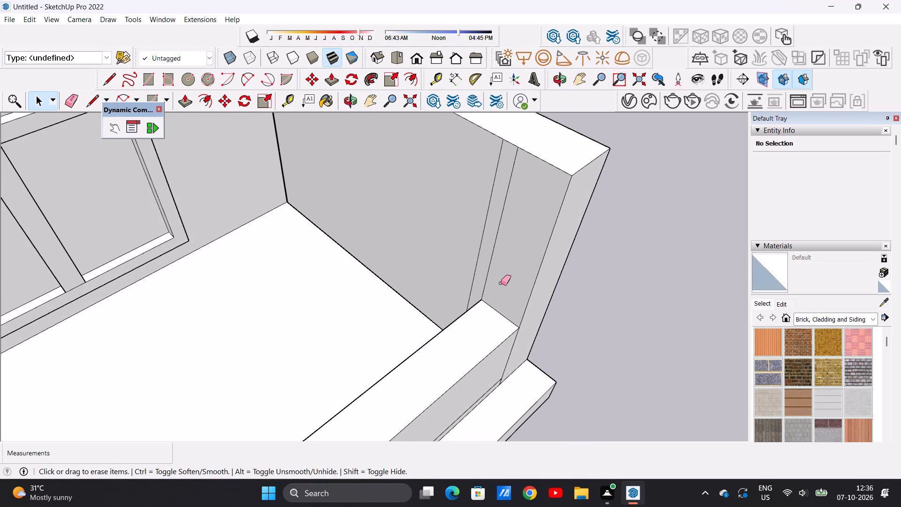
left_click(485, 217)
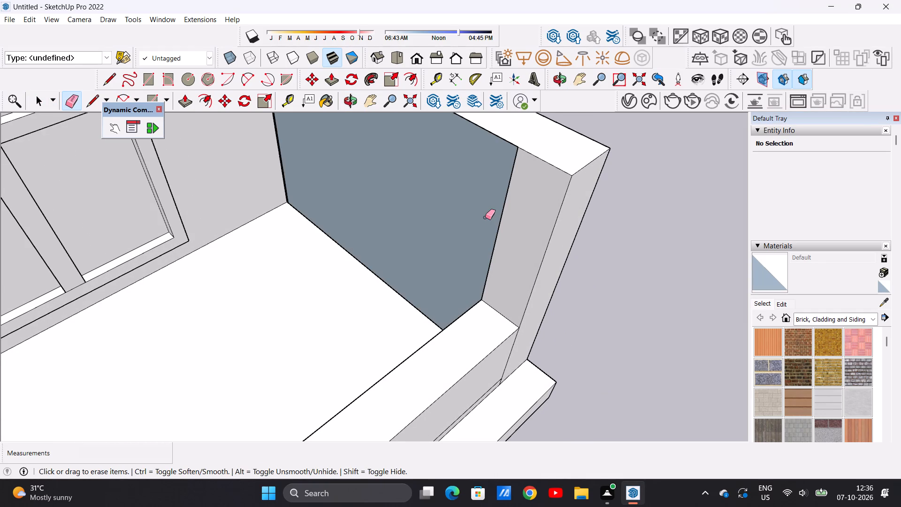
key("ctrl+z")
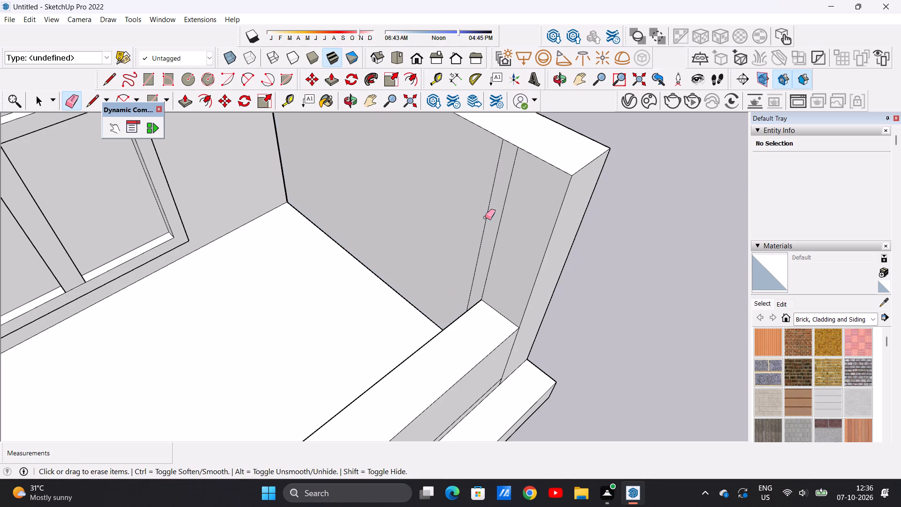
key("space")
Draw a circle of about 7" radius on the outer side wall's inner face, just above the parapet's end.
scroll(511, 303, "up", 6)
key("c")
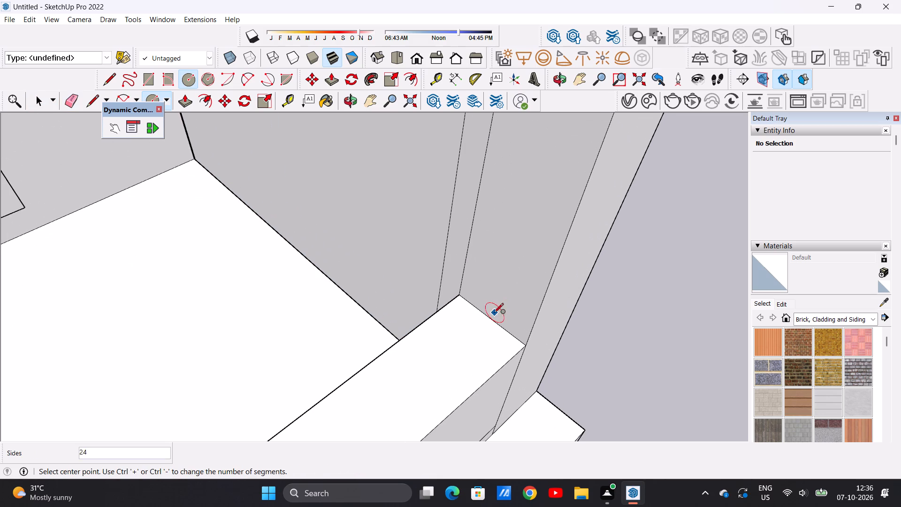
scroll(490, 323, "up", 3)
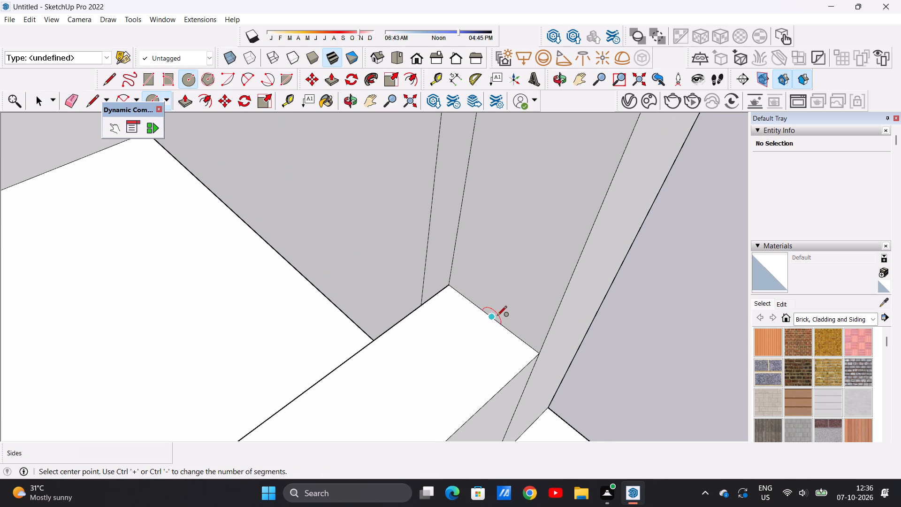
left_click(512, 279)
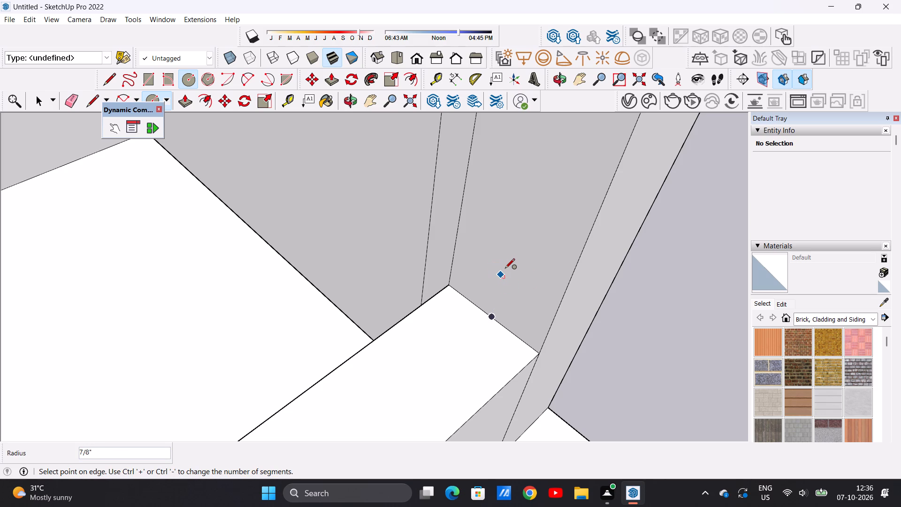
scroll(504, 284, "down", 4)
middle_click_drag(502, 309, 513, 238)
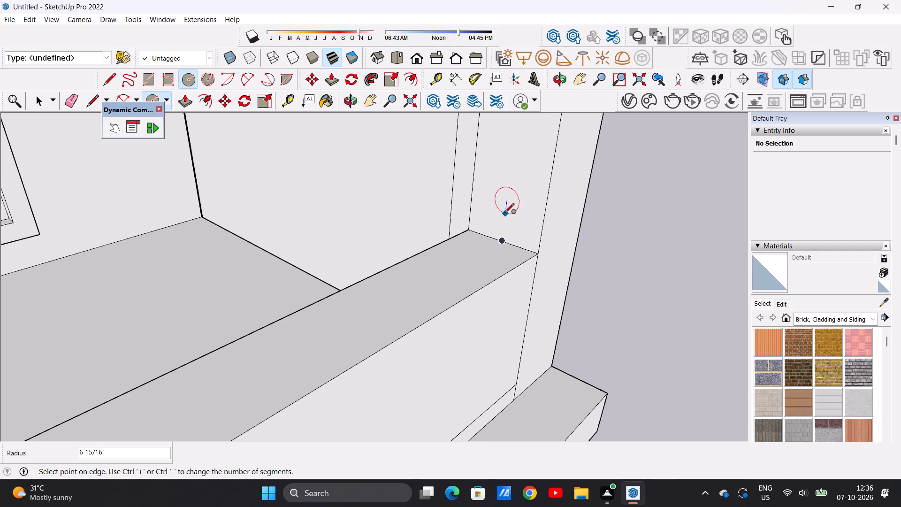
left_click(504, 214)
key("space")
scroll(460, 284, "down", 5)
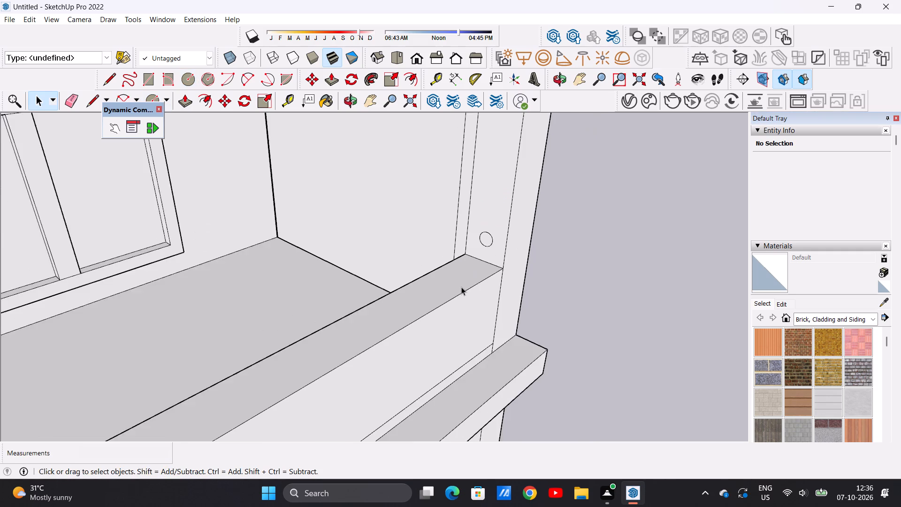
Move the circle and its face about 3 1/2" straight down toward the parapet top.
scroll(461, 287, "down", 5)
middle_click_drag(487, 260, 484, 235)
scroll(481, 227, "up", 13)
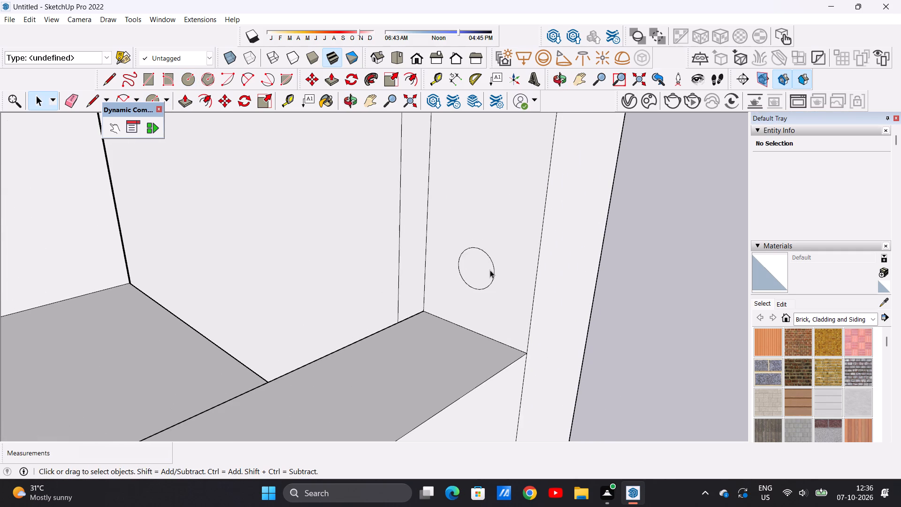
double_click(490, 270)
key("m")
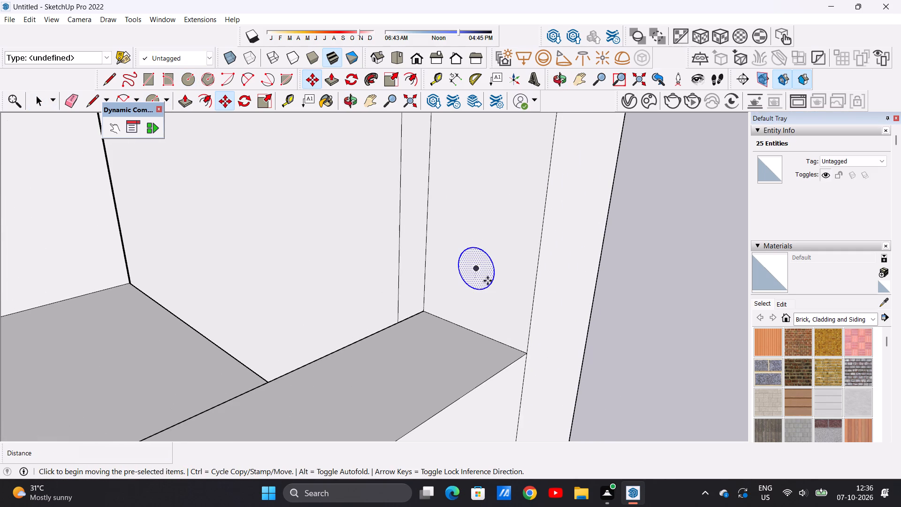
left_click(490, 286)
left_click(489, 297)
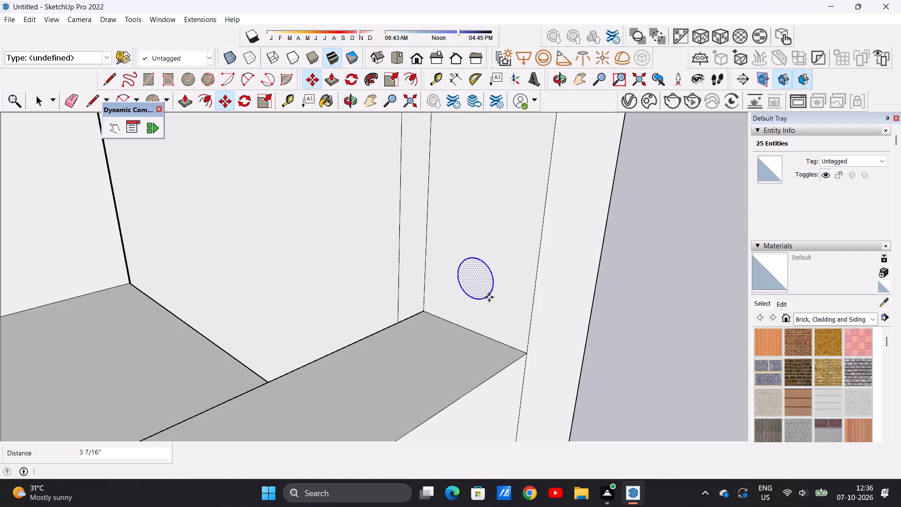
key("space")
scroll(390, 277, "down", 7)
left_click_drag(559, 269, 564, 269)
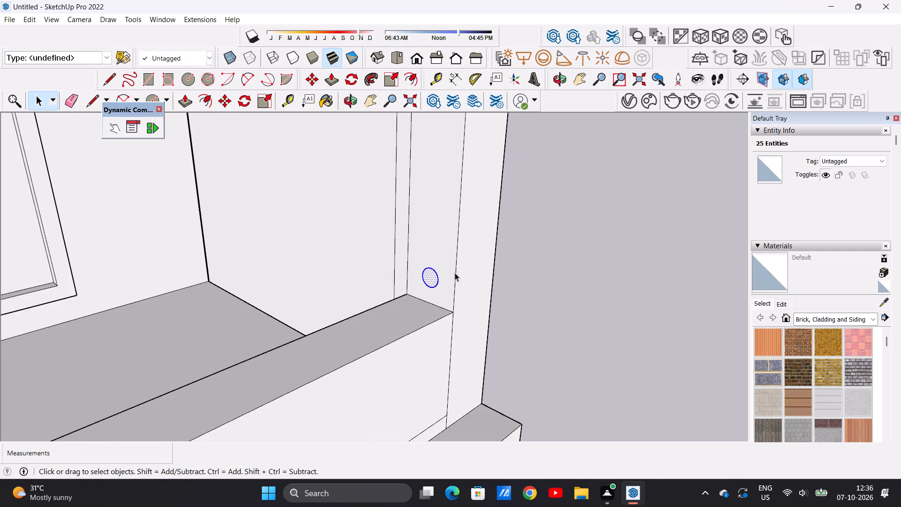
Push/pull the circle about 42' 9" across the end bay to the opposite dividing wall, forming a handrail above the parapet.
scroll(448, 275, "up", 12)
key("p")
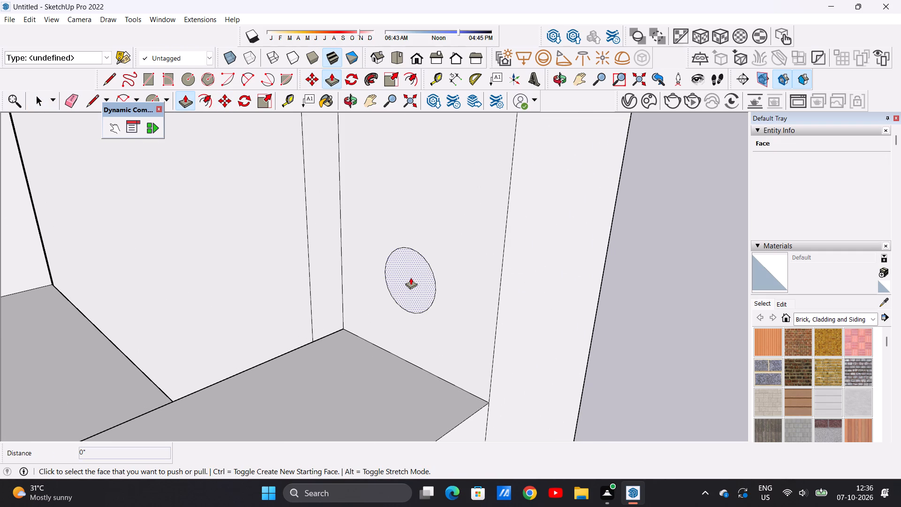
left_click(411, 277)
scroll(315, 283, "down", 18)
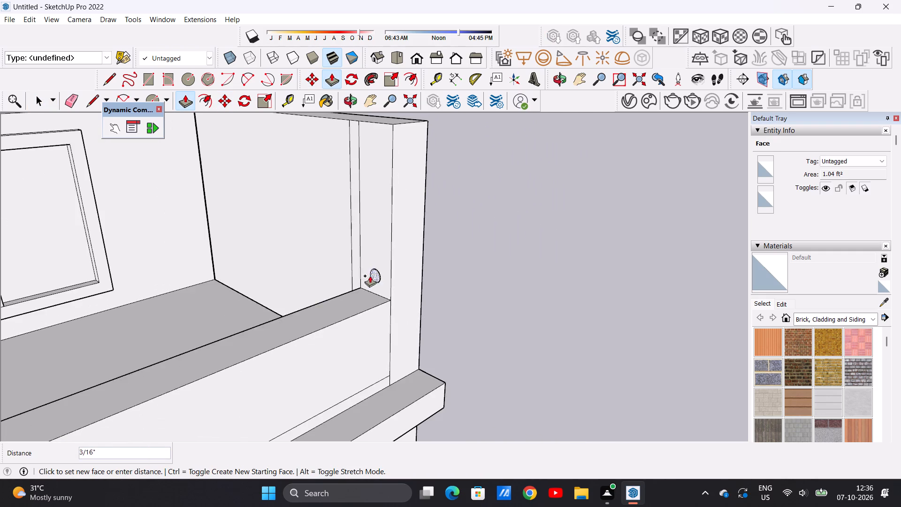
scroll(170, 338, "down", 19)
middle_click_drag(215, 323, 149, 325)
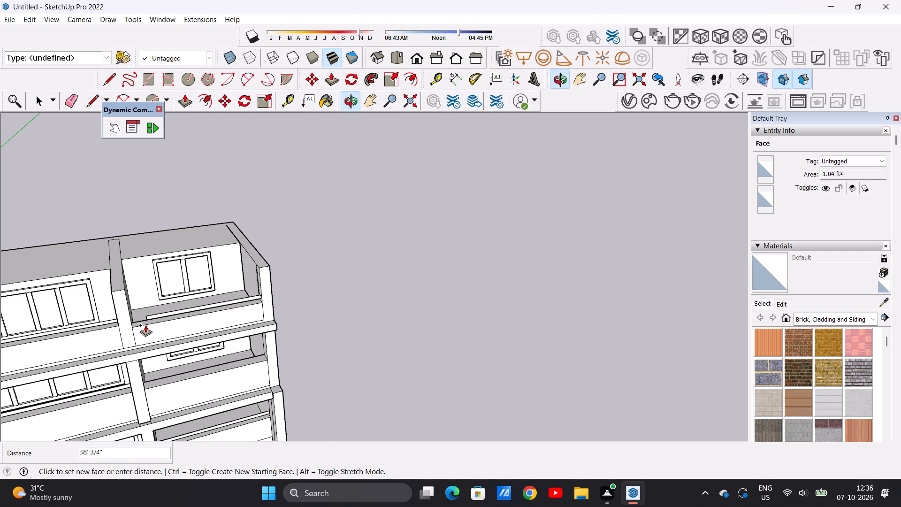
scroll(122, 307, "up", 6)
middle_click_drag(157, 328, 138, 304)
scroll(134, 304, "up", 7)
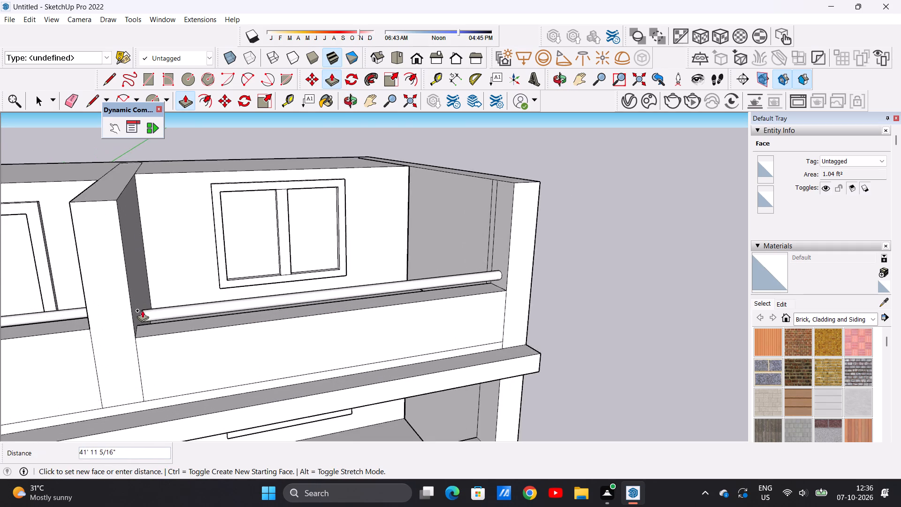
scroll(142, 310, "up", 9)
left_click(127, 290)
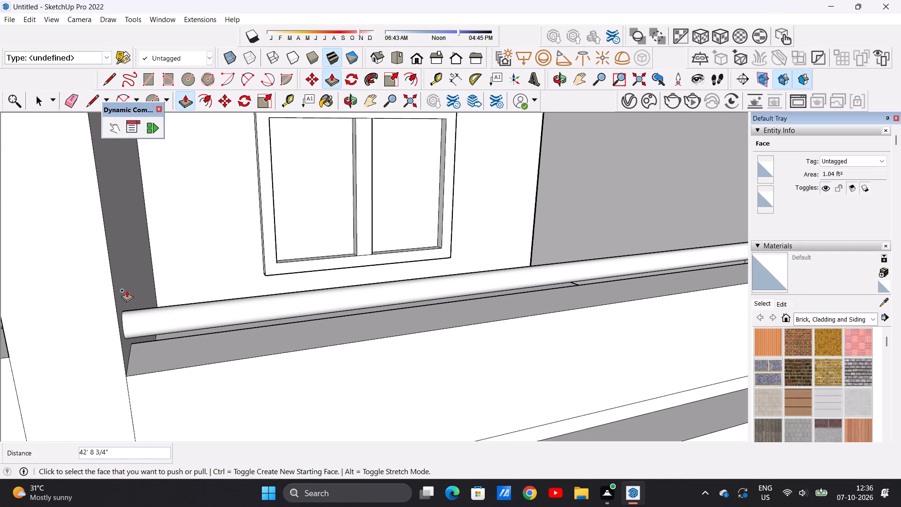
key("space")
Examine the top storey's front bays and the whole building facade, comparing them with the storeys below.
scroll(275, 351, "down", 15)
middle_click_drag(417, 304, 368, 263)
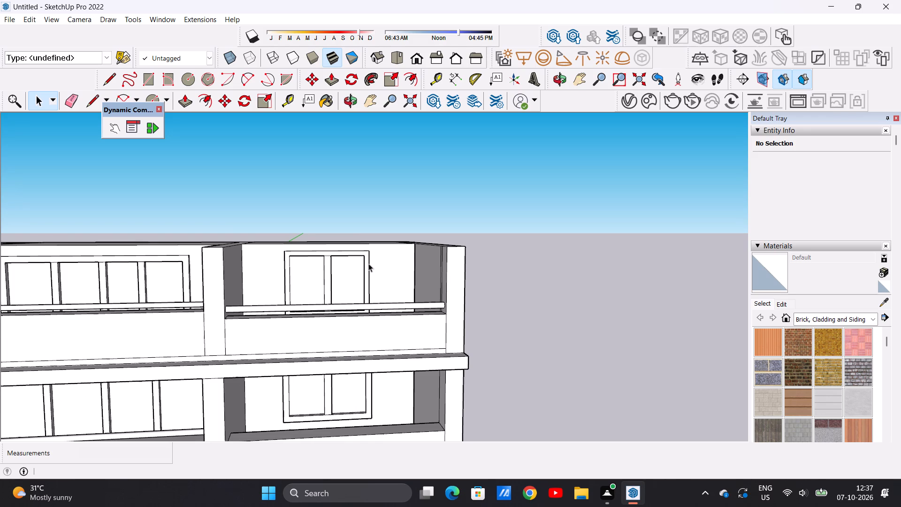
scroll(331, 252, "down", 10)
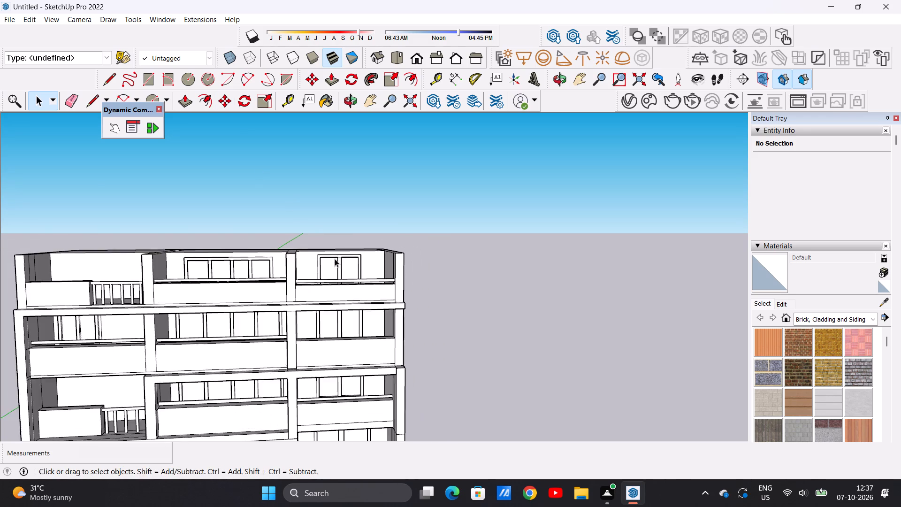
scroll(335, 259, "down", 3)
scroll(220, 265, "up", 8)
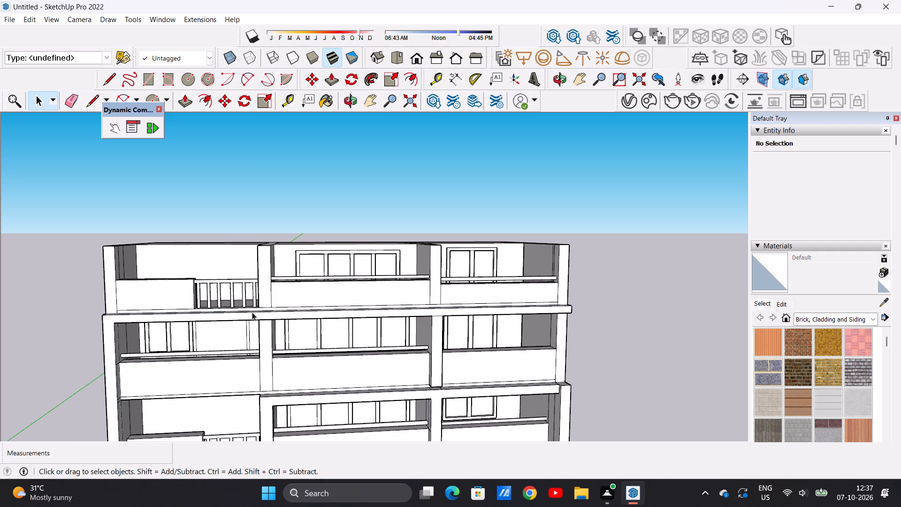
scroll(252, 312, "up", 6)
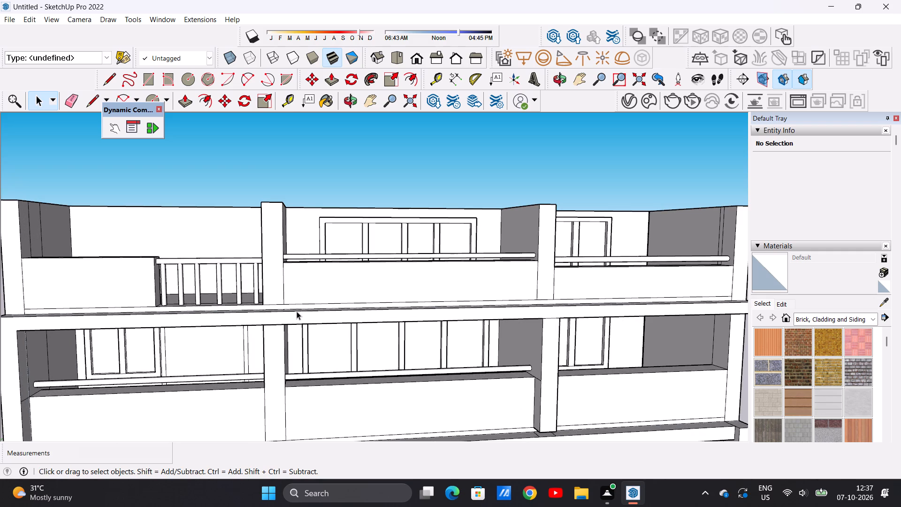
scroll(295, 314, "down", 19)
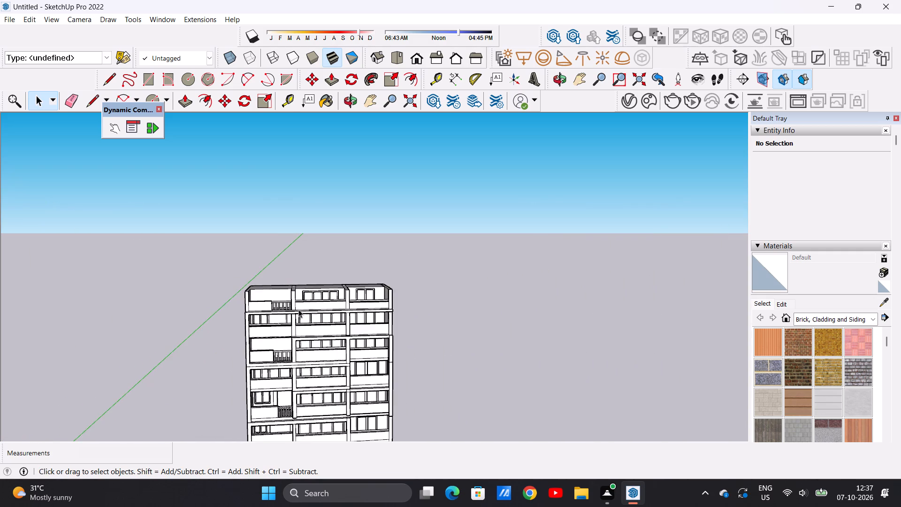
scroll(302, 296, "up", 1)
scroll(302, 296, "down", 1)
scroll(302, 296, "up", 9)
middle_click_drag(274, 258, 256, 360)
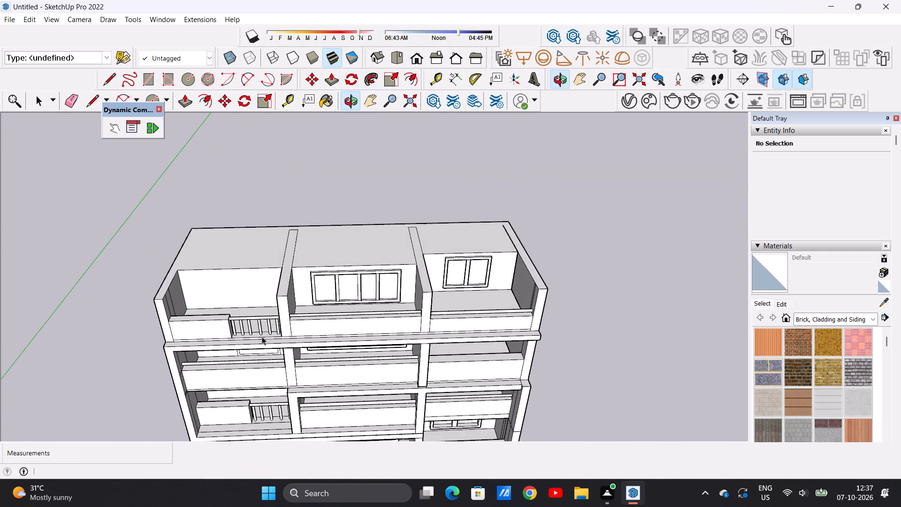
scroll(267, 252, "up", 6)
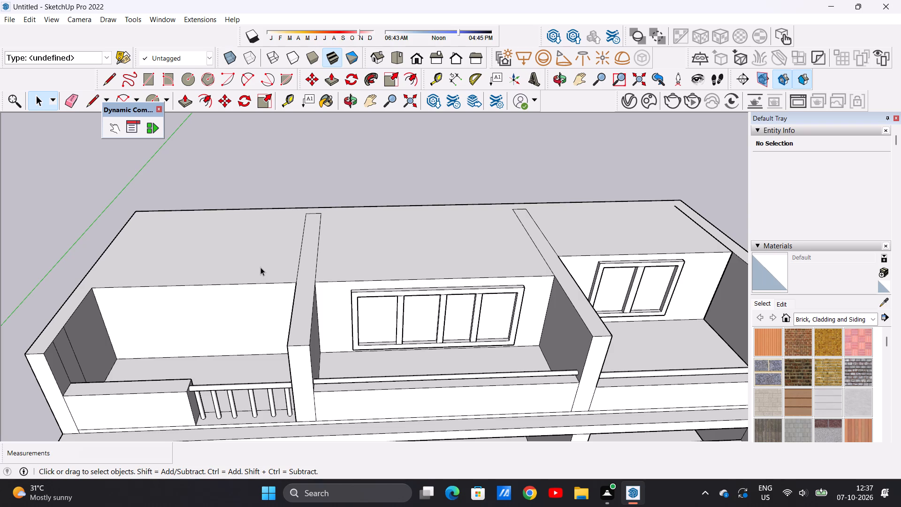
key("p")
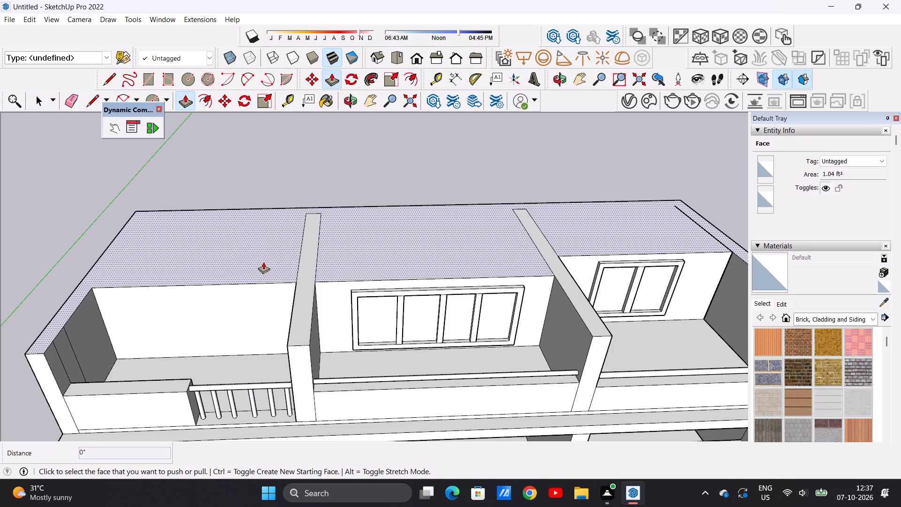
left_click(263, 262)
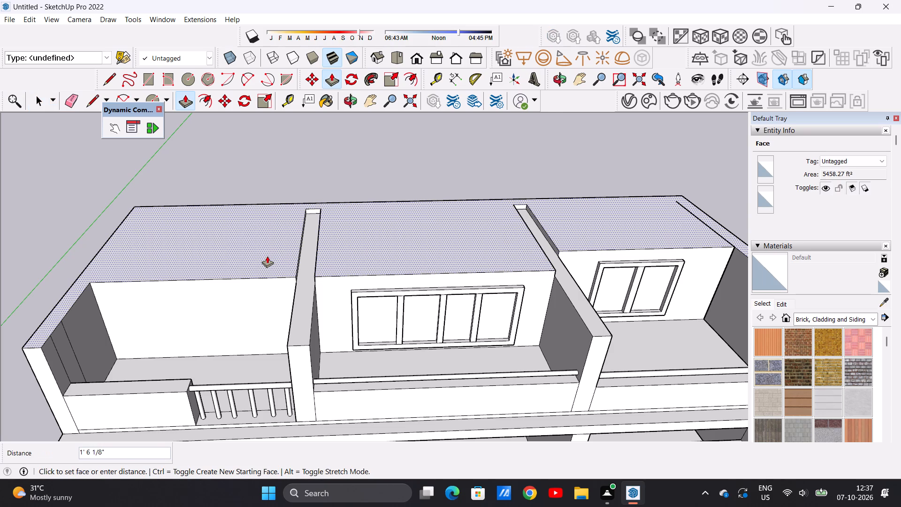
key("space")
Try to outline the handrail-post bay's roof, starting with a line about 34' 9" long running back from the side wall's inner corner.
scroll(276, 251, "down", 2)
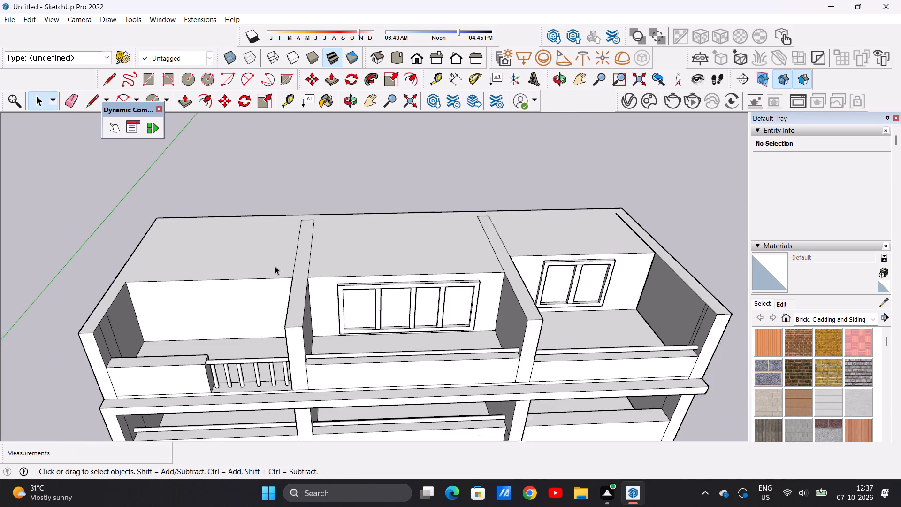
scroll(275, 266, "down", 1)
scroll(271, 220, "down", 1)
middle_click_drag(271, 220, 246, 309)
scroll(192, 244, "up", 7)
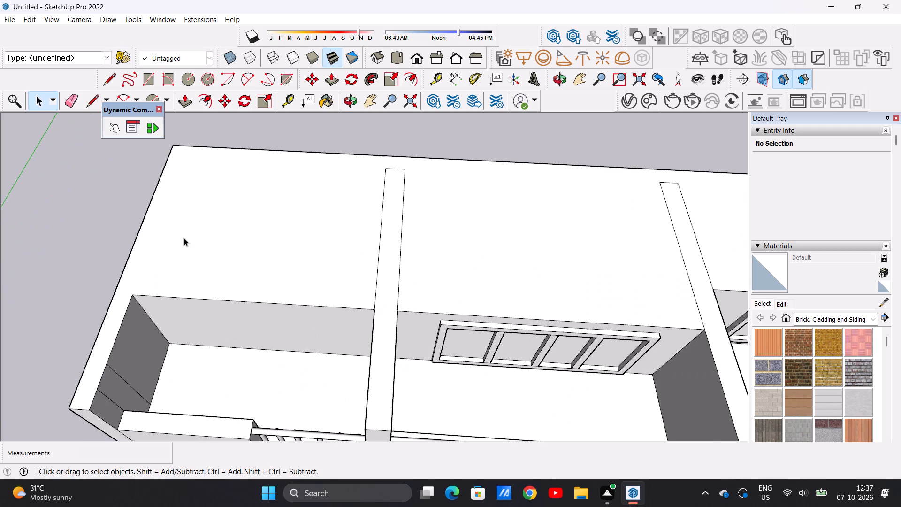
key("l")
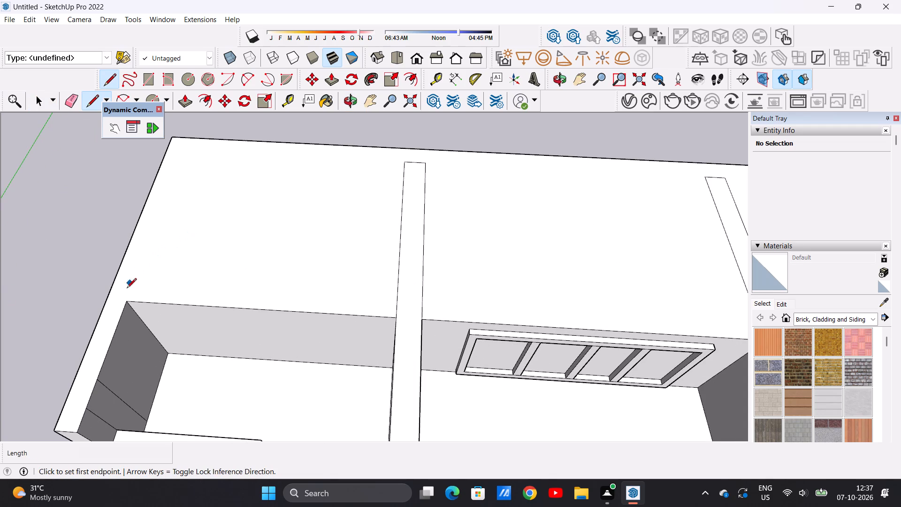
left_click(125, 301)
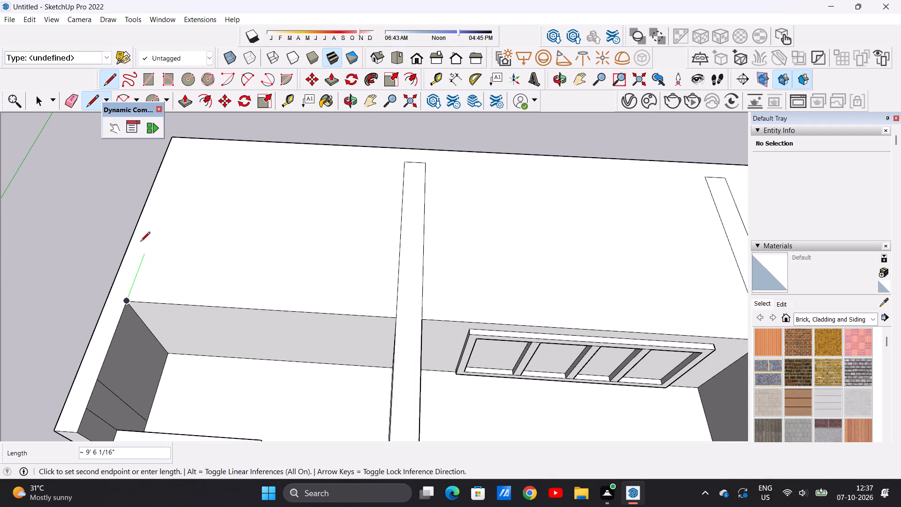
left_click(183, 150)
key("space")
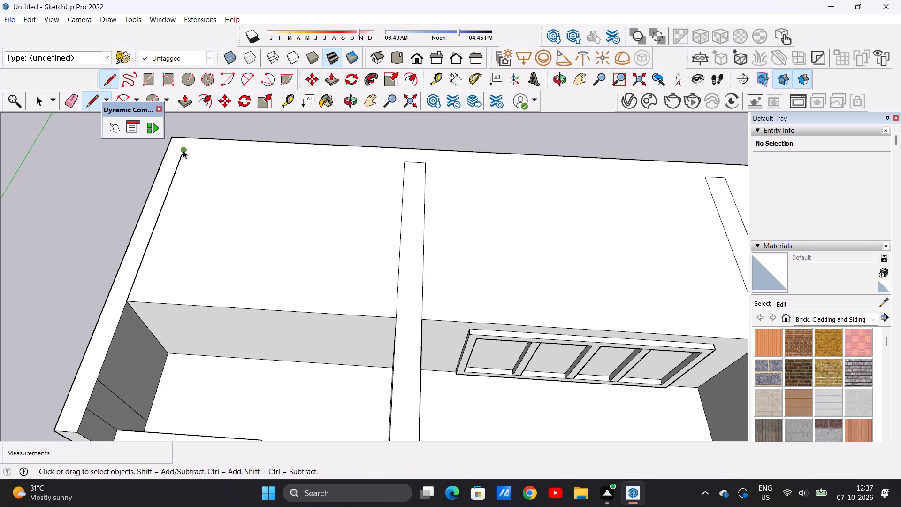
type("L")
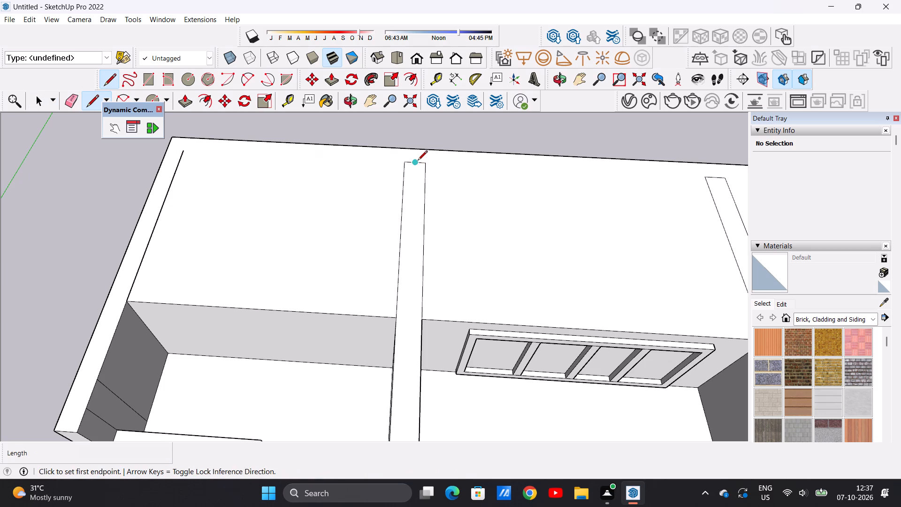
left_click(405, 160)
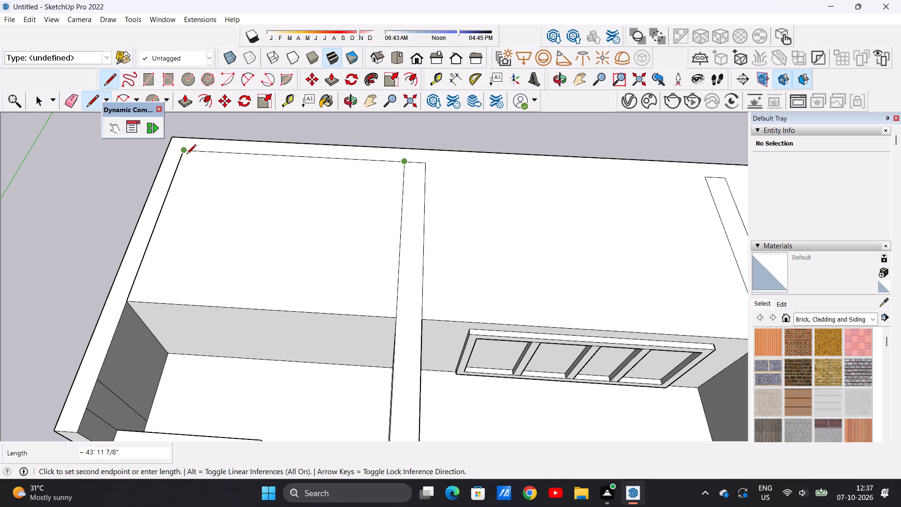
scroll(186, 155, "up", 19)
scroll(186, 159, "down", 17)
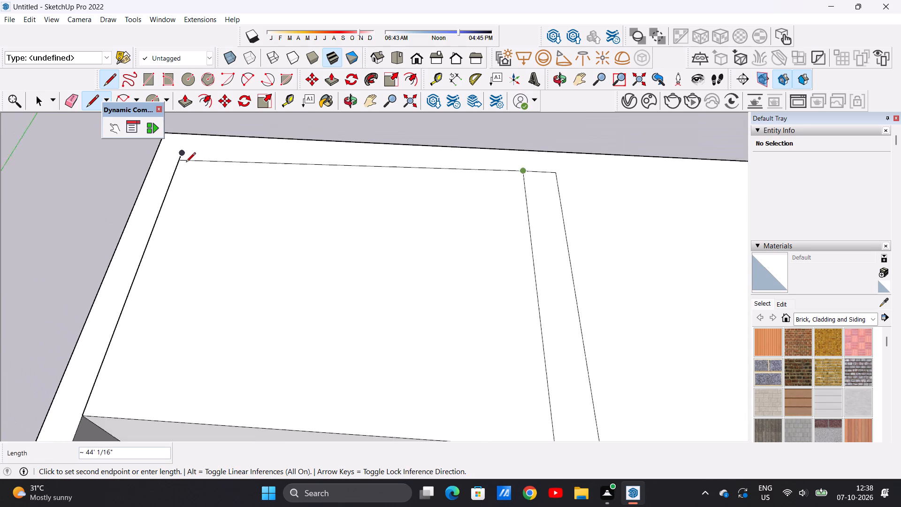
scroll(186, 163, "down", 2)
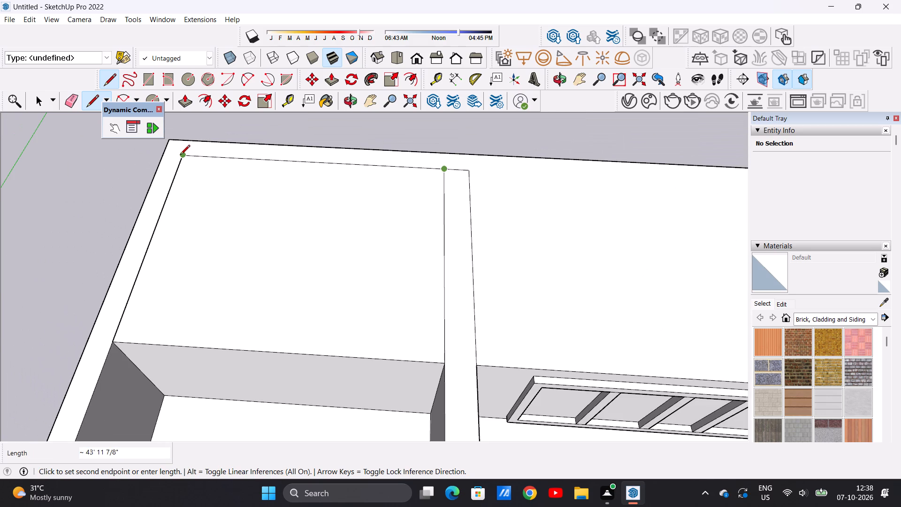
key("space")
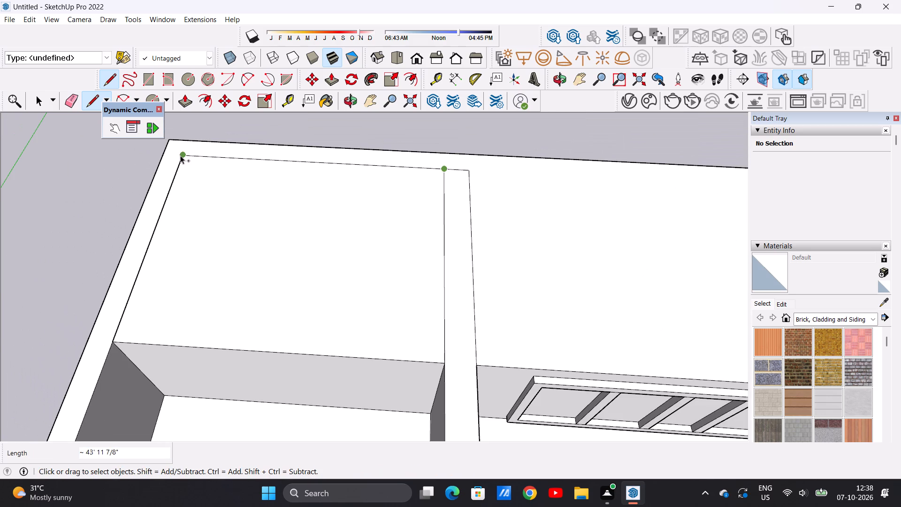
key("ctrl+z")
Outline the end bay's roof with a rear line about 44' long from the dividing wall's corner, returning forward to the side wall's inner corner.
scroll(451, 175, "up", 7)
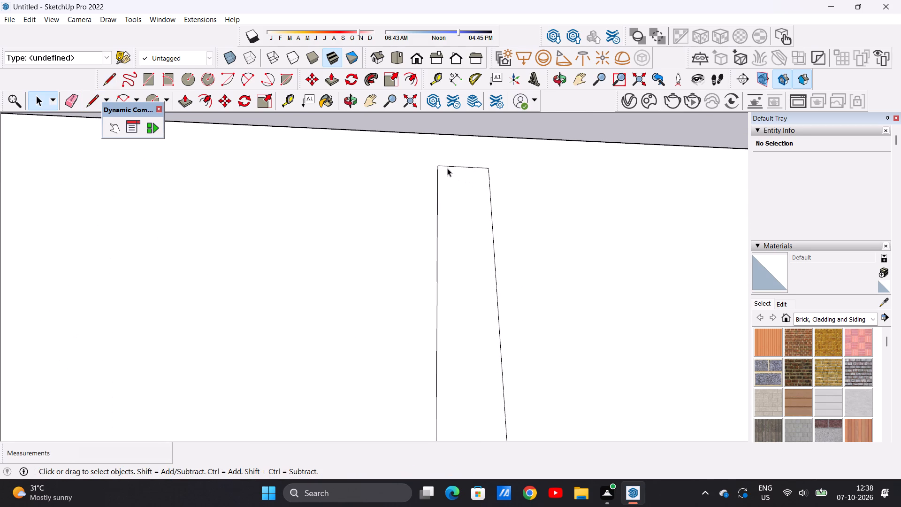
key("l")
left_click(438, 167)
scroll(338, 153, "down", 4)
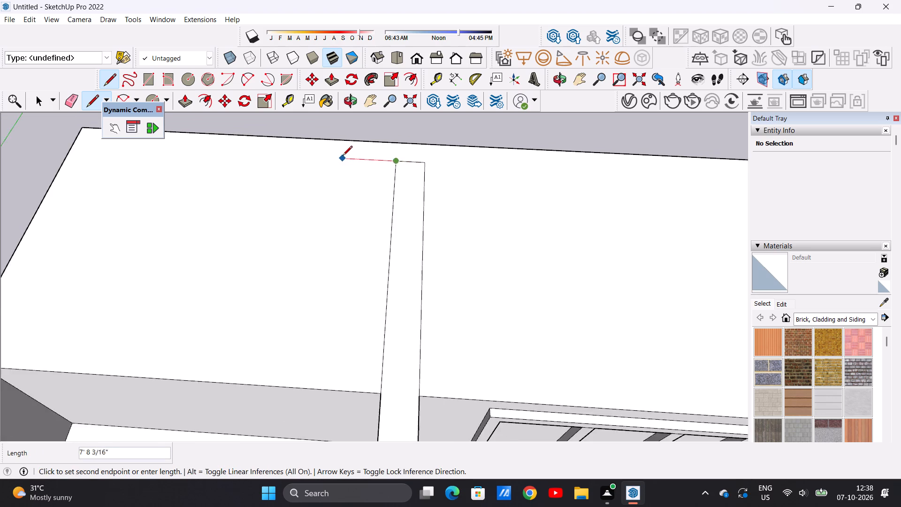
scroll(343, 156, "down", 6)
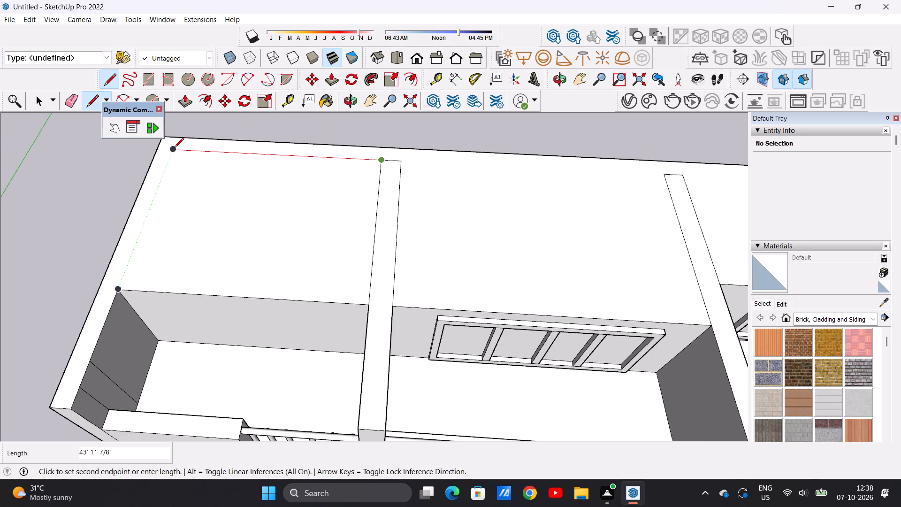
left_click(174, 148)
scroll(156, 216, "down", 10)
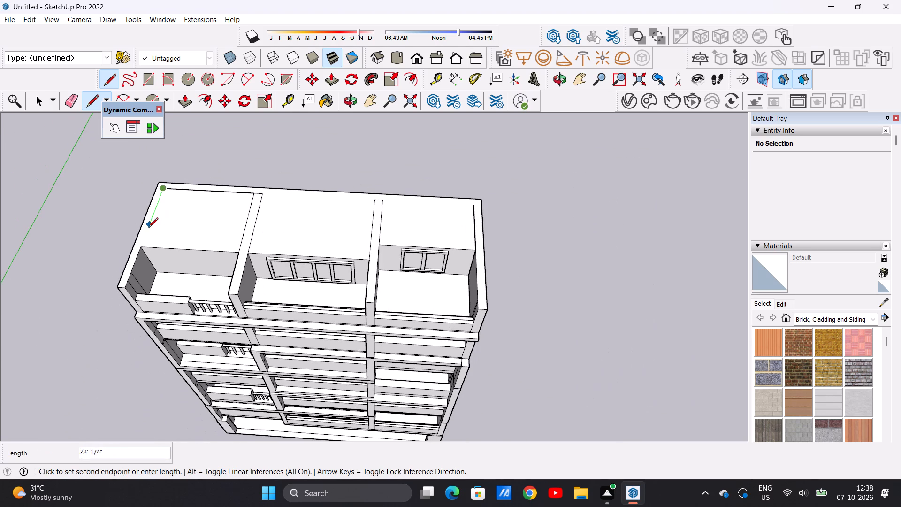
left_click(141, 245)
key("space")
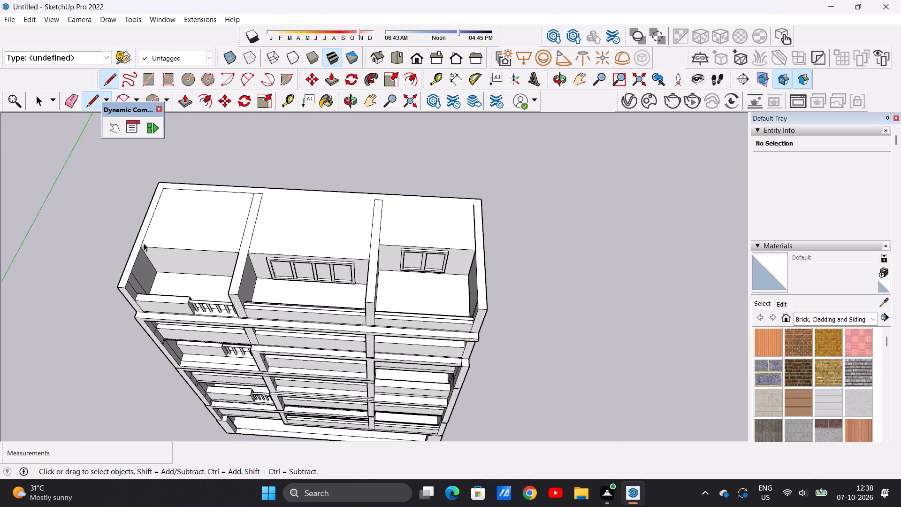
Push/pull the thin groove's face along the opposite side wall's top about 15/16" to close the groove.
scroll(155, 220, "up", 11)
scroll(149, 256, "down", 8)
scroll(344, 214, "up", 3)
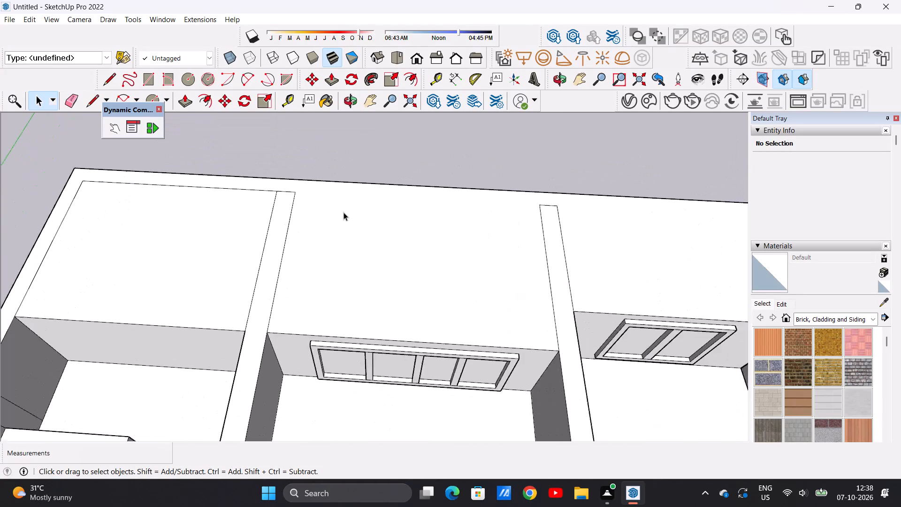
scroll(344, 212, "up", 2)
scroll(310, 236, "down", 10)
scroll(371, 212, "up", 7)
scroll(381, 246, "down", 5)
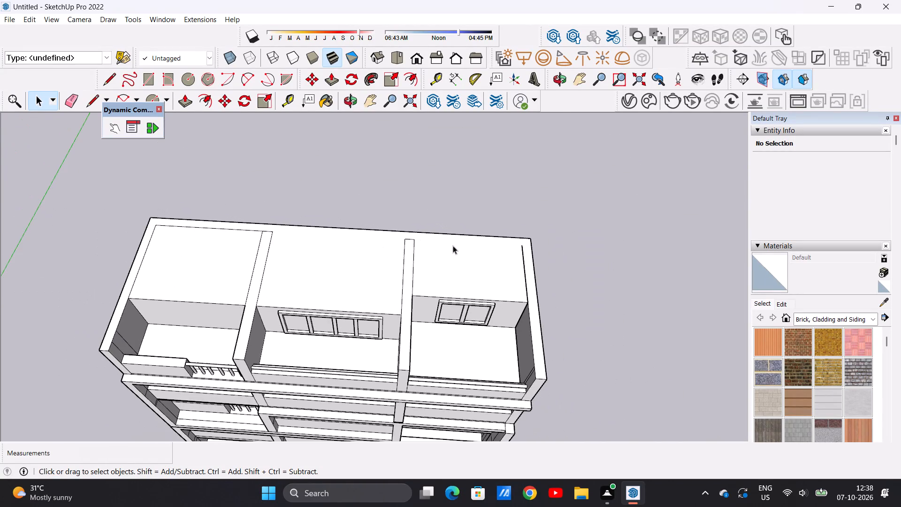
scroll(520, 250, "up", 11)
middle_click_drag(527, 269, 315, 213)
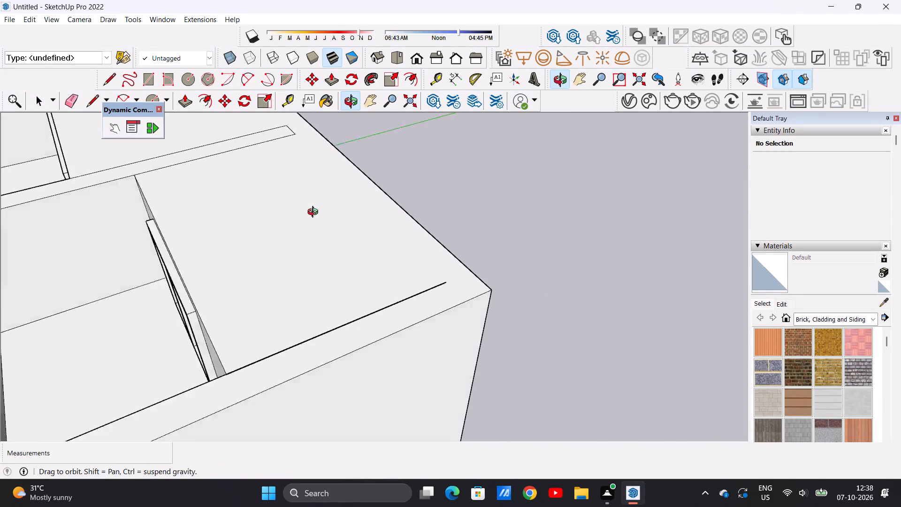
middle_click_drag(315, 213, 283, 215)
scroll(376, 290, "up", 6)
scroll(472, 297, "up", 10)
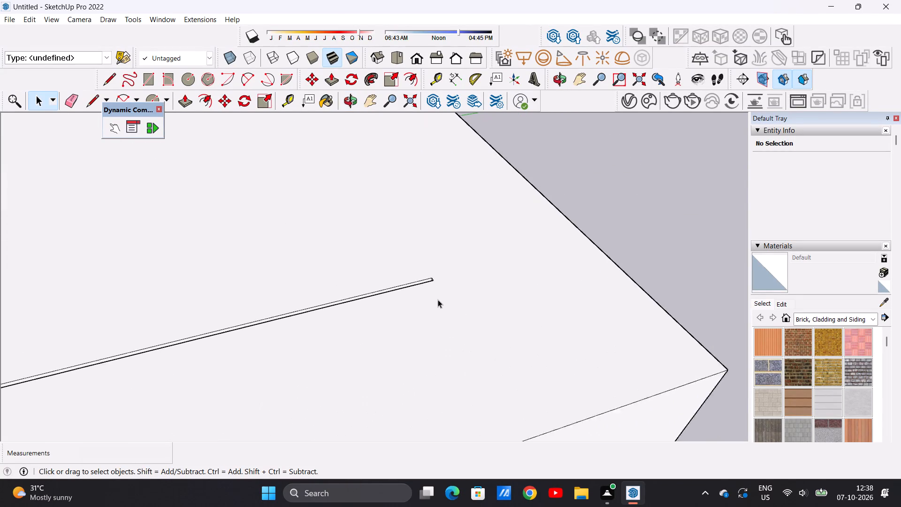
scroll(438, 300, "up", 15)
scroll(428, 277, "down", 1)
scroll(428, 277, "up", 9)
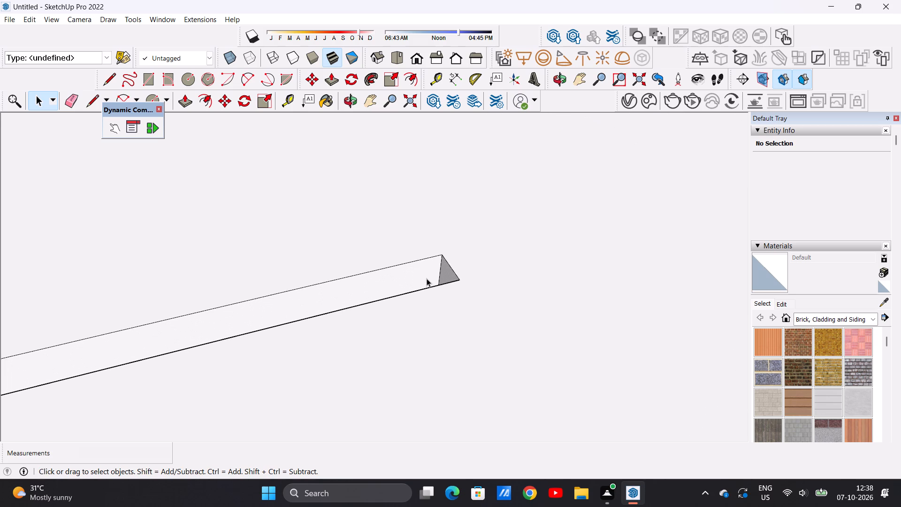
key("p")
left_click(408, 276)
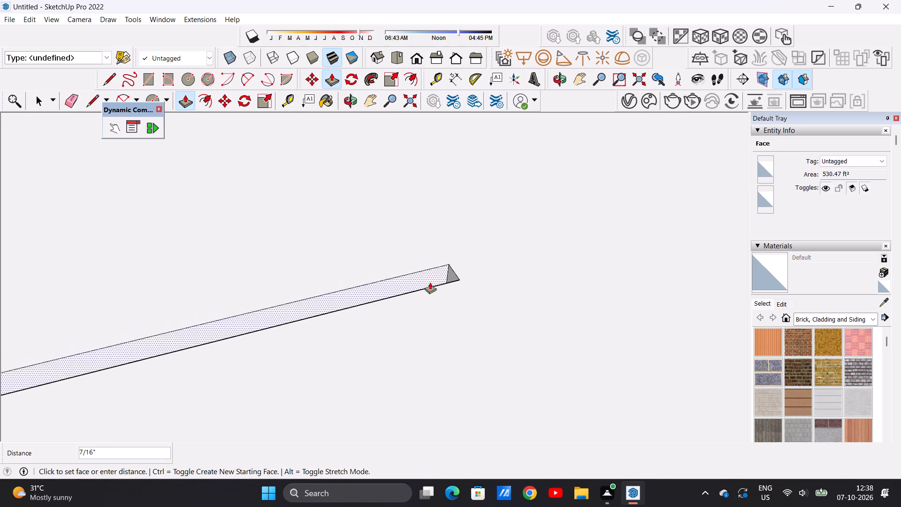
left_click(460, 279)
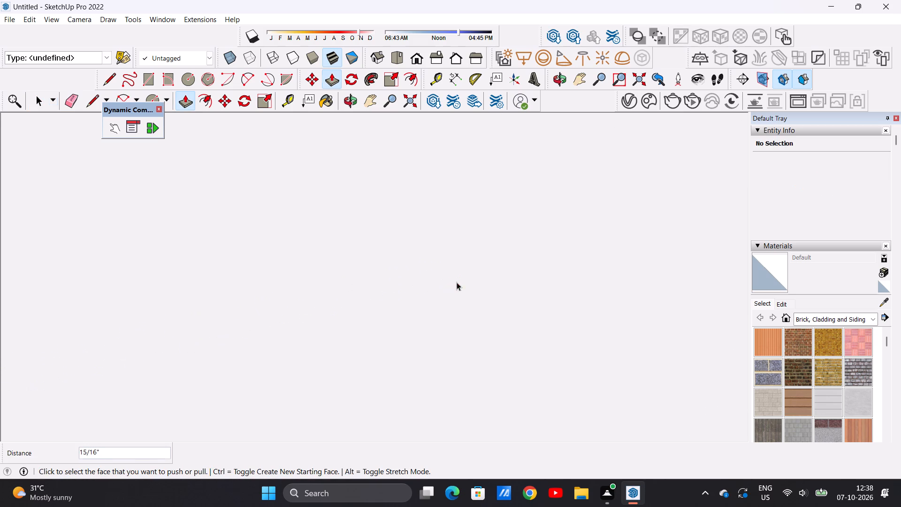
key("space")
Draw a line about 98' 9" long from the first dividing wall's rear corner, parallel to the rear edge, across the other two bays.
scroll(450, 309, "down", 20)
scroll(450, 309, "down", 20)
scroll(450, 309, "down", 5)
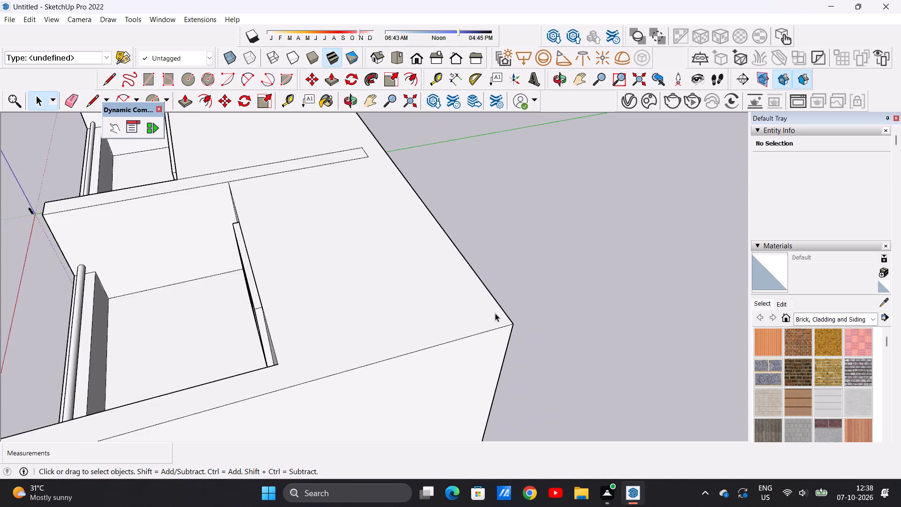
scroll(495, 313, "down", 13)
scroll(491, 313, "up", 6)
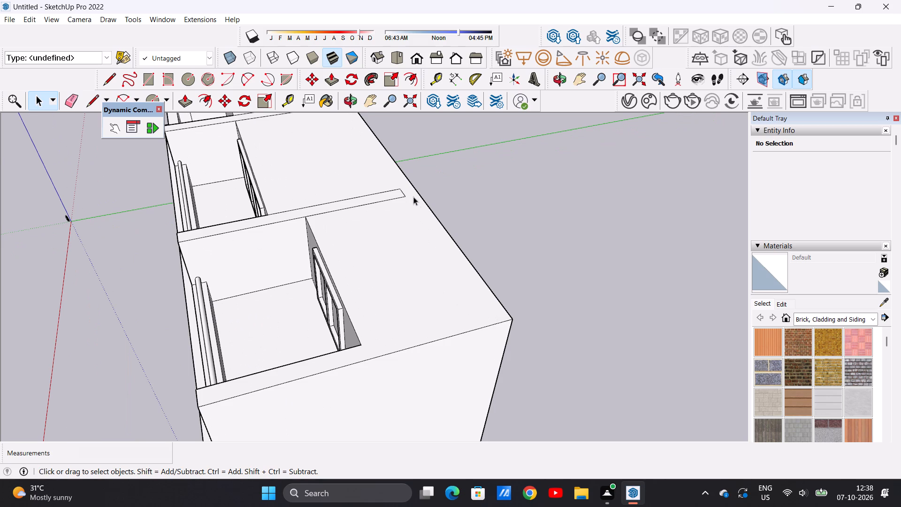
scroll(339, 246, "down", 10)
scroll(351, 192, "up", 6)
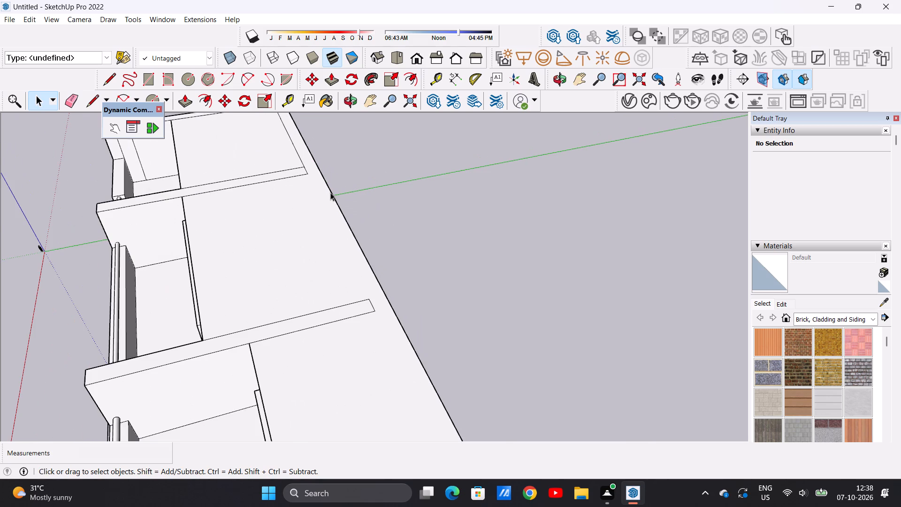
key("l")
left_click(303, 175)
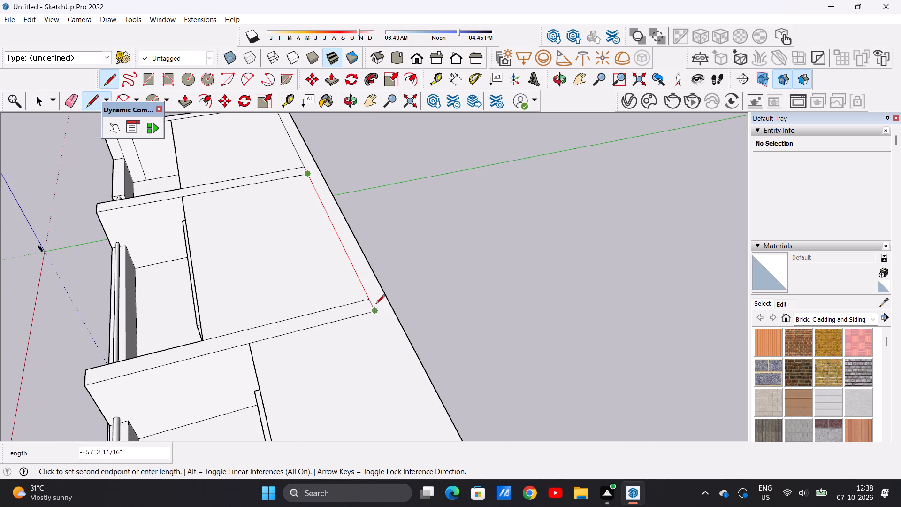
scroll(370, 300, "down", 7)
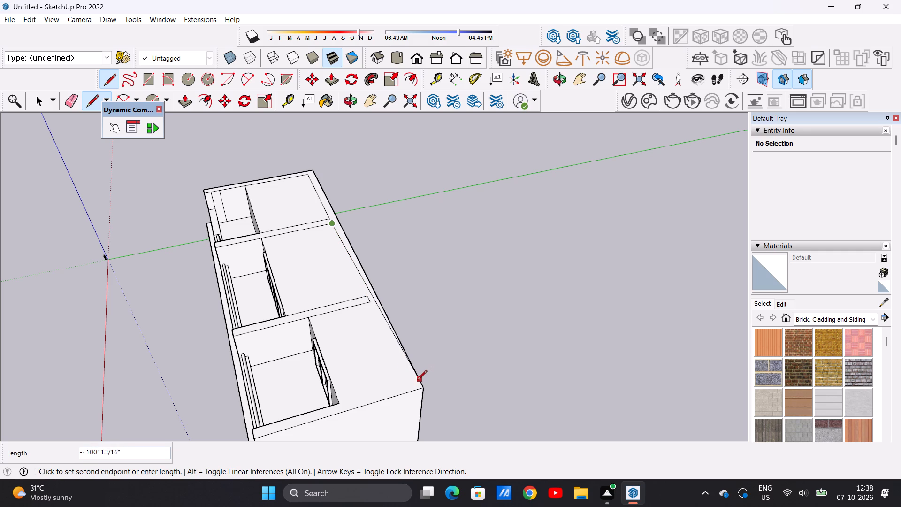
left_click(406, 381)
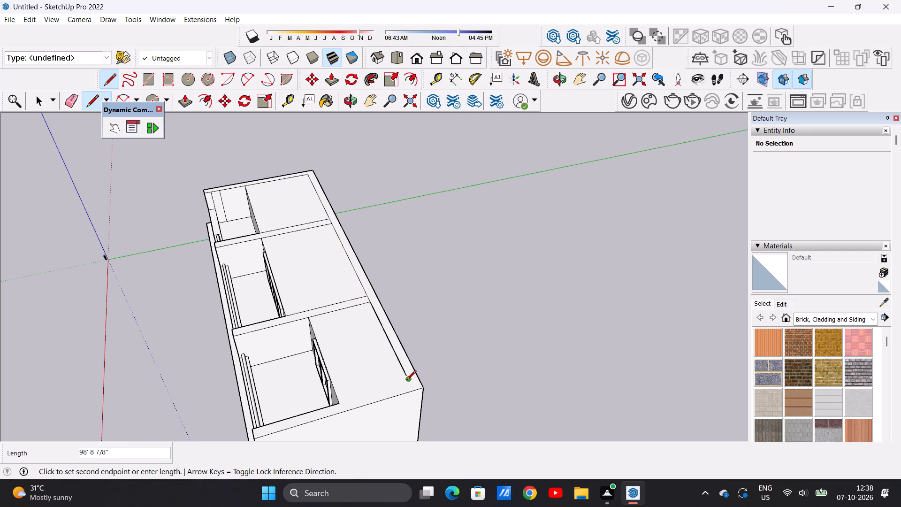
key("space")
Draw the end bay's side roof line from the side wall's inner corner back to the open end of the rear line.
key("l")
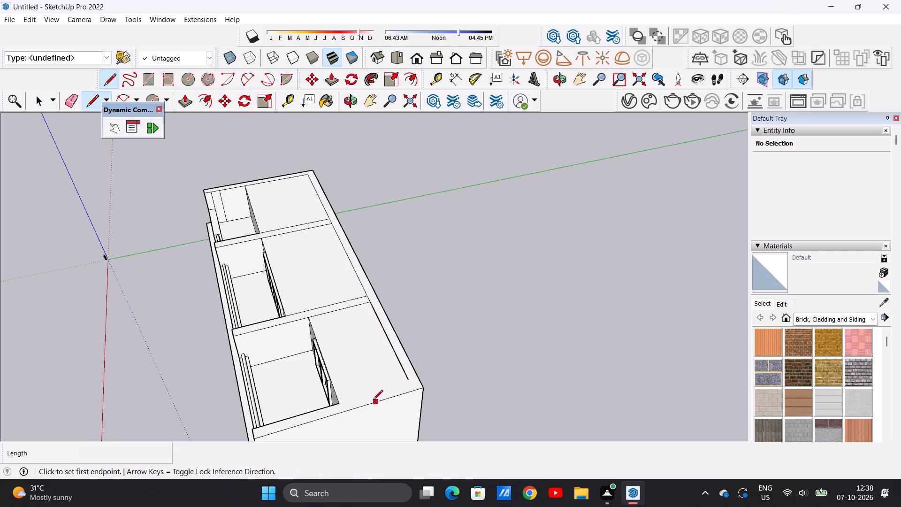
scroll(359, 396, "up", 9)
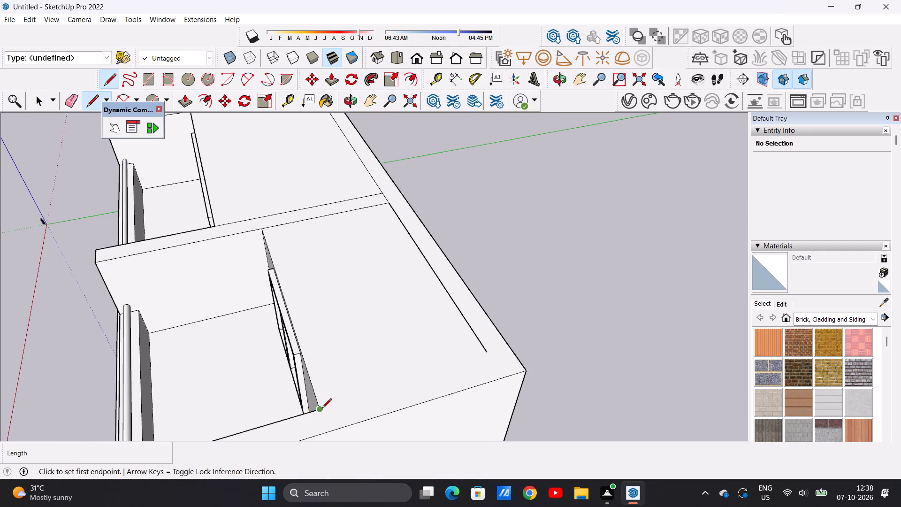
left_click(322, 408)
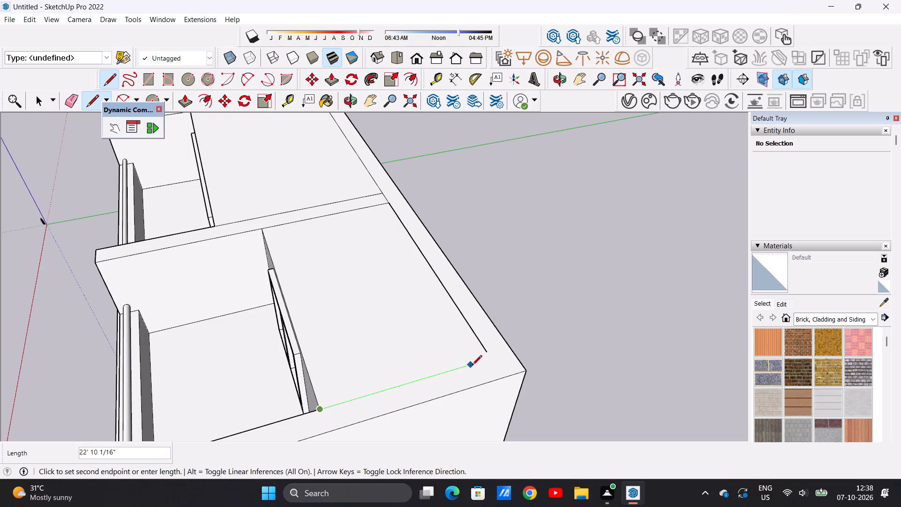
left_click(493, 361)
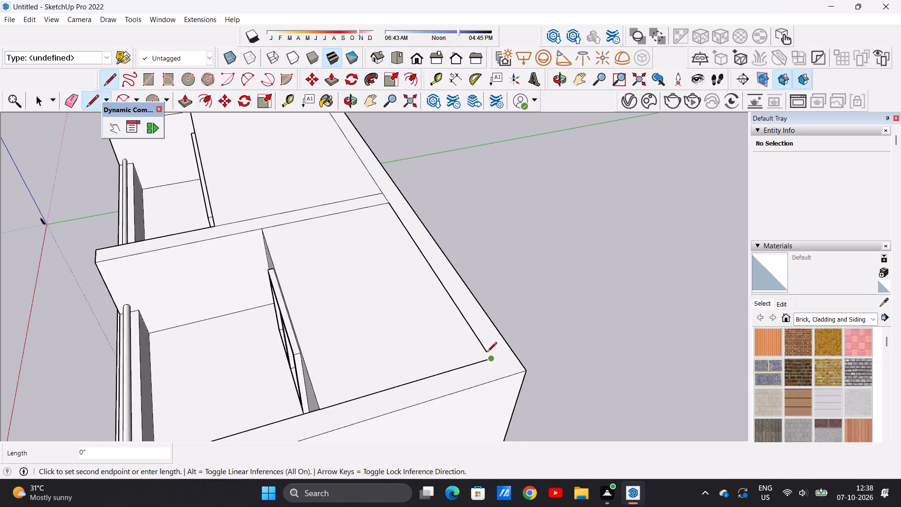
left_click(487, 351)
key("space")
scroll(478, 375, "down", 10)
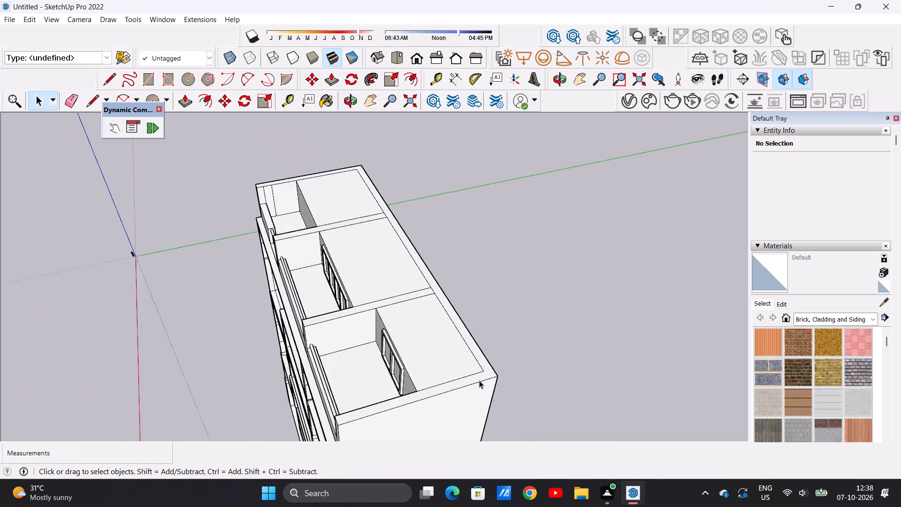
Push/pull the roof face of the handrail-post bay up 1' to form a slab.
scroll(479, 380, "down", 7)
scroll(428, 265, "up", 5)
scroll(390, 269, "up", 5)
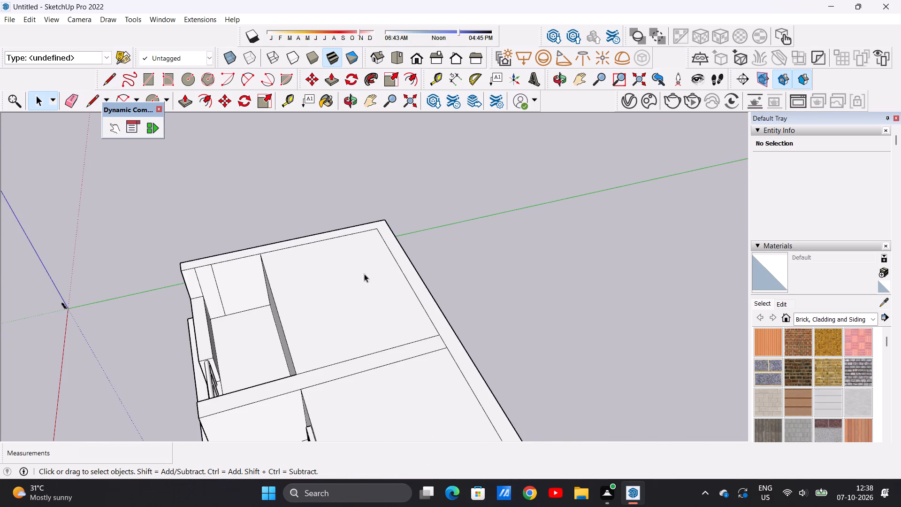
scroll(350, 291, "up", 1)
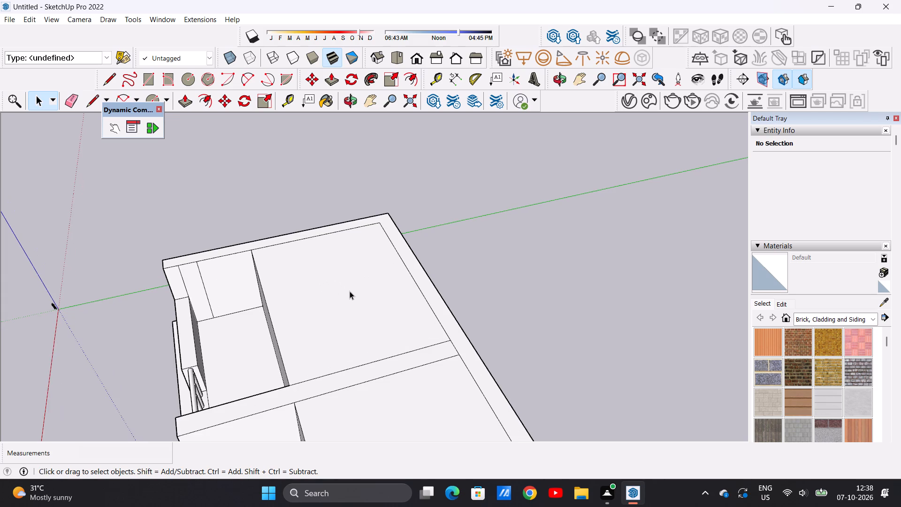
key("p")
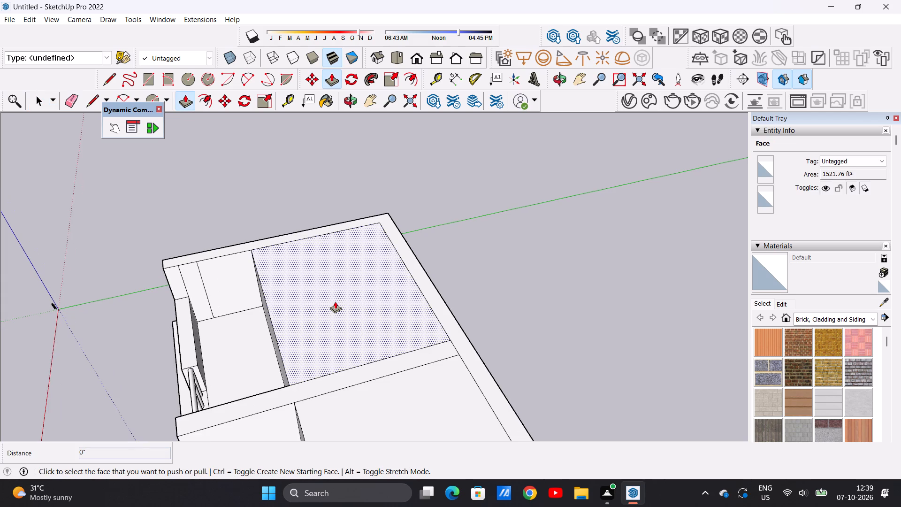
left_click(335, 301)
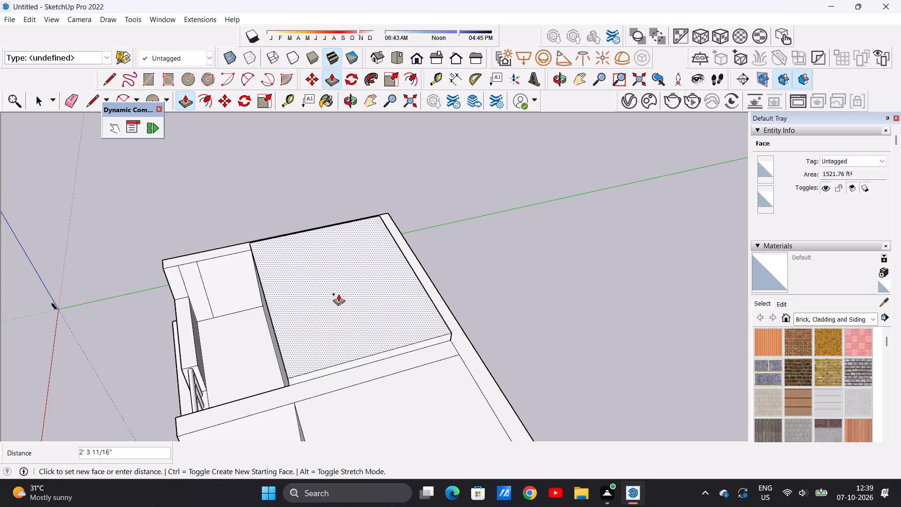
type("1'")
key("Return")
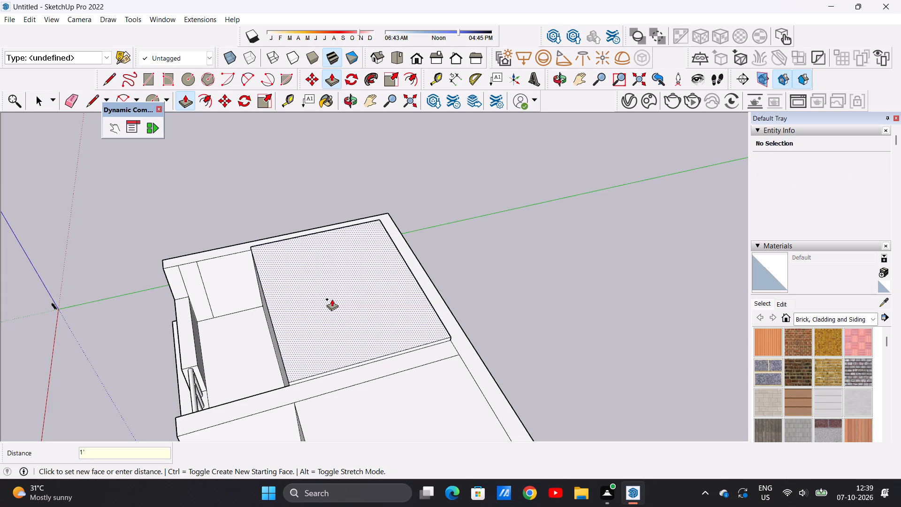
key("space")
scroll(232, 316, "down", 1)
Push/pull the slab's front face forward about 21' 5" over the balcony to the front of the walls.
middle_click_drag(232, 316, 446, 220)
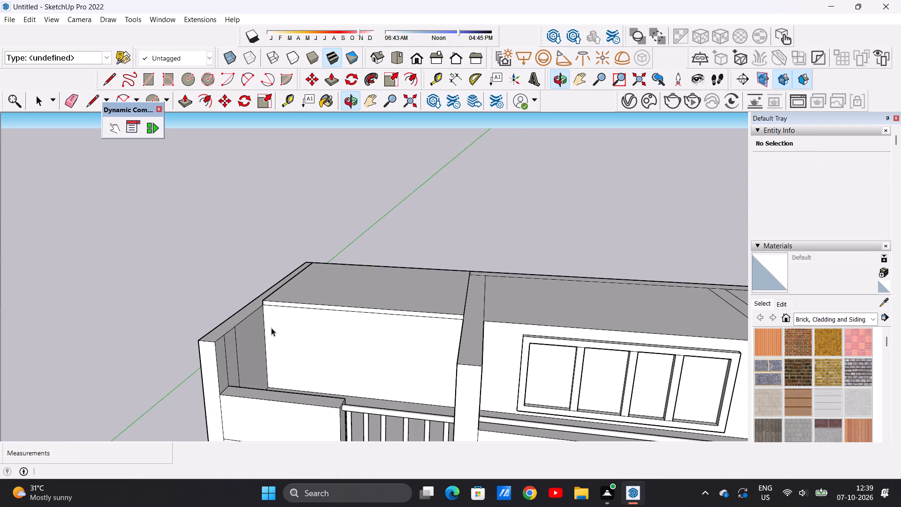
middle_click_drag(286, 323, 382, 316)
scroll(367, 317, "up", 4)
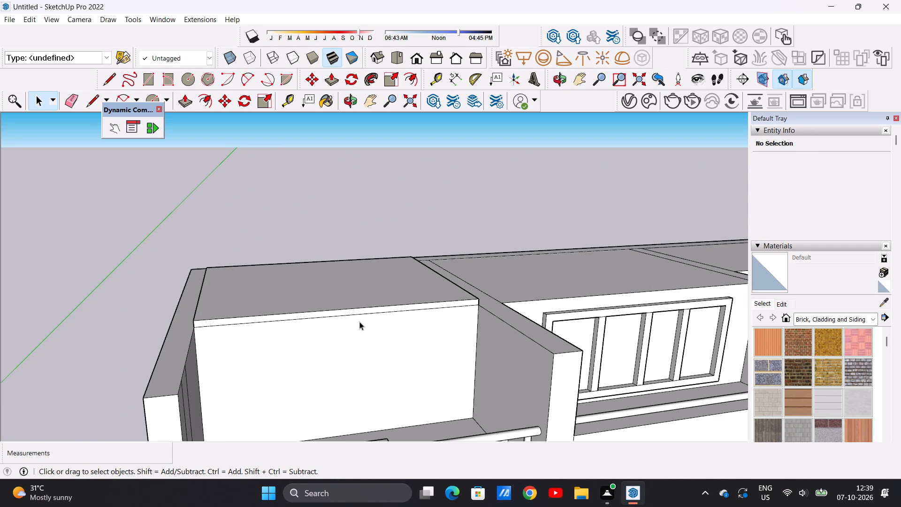
key("p")
middle_click_drag(246, 330, 296, 324)
scroll(262, 328, "up", 3)
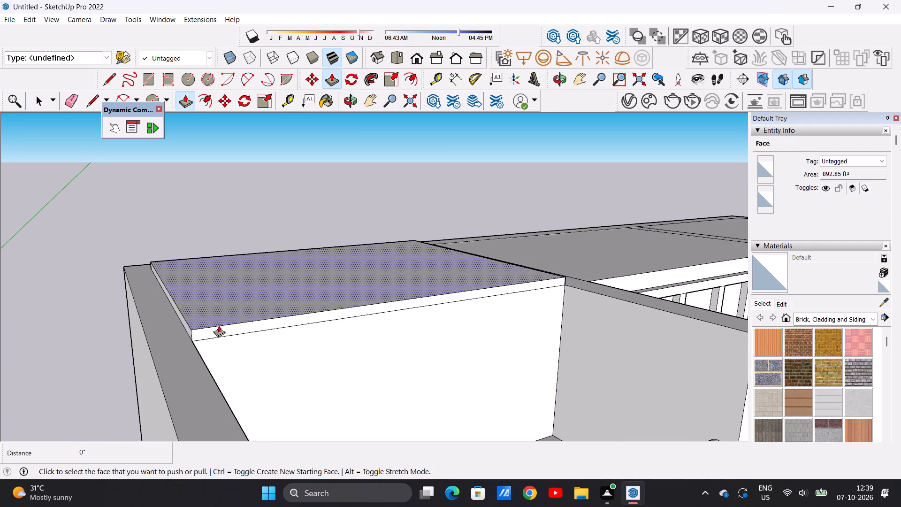
left_click(201, 332)
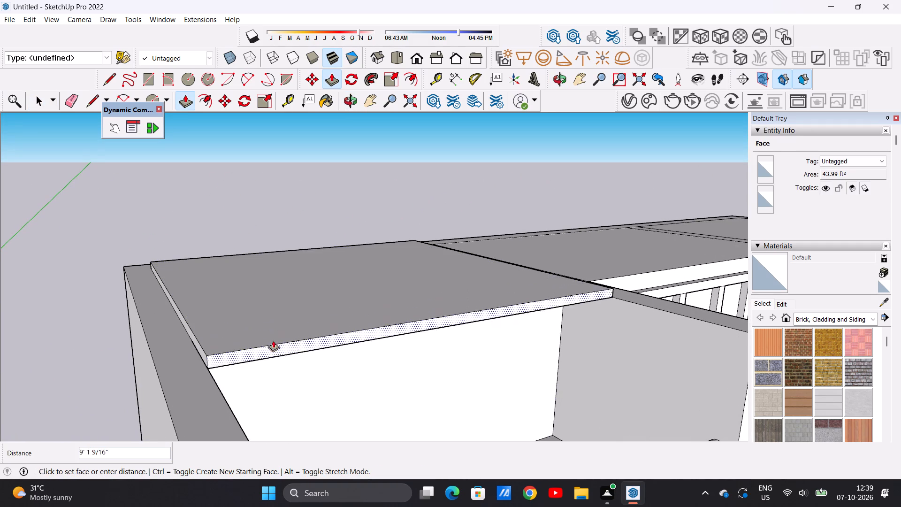
scroll(274, 338, "down", 13)
middle_click_drag(268, 360, 230, 352)
scroll(228, 347, "up", 14)
middle_click_drag(222, 328, 206, 328)
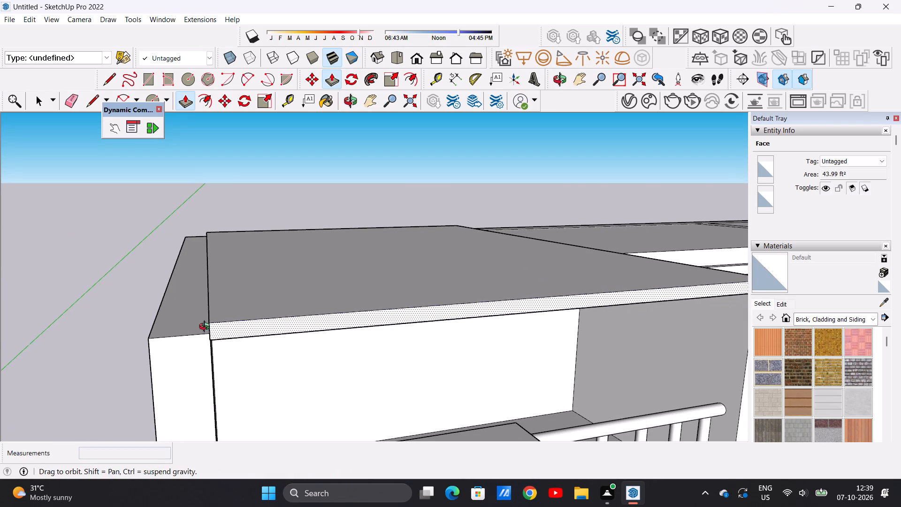
middle_click_drag(206, 328, 166, 317)
scroll(169, 314, "up", 6)
middle_click_drag(182, 303, 207, 288)
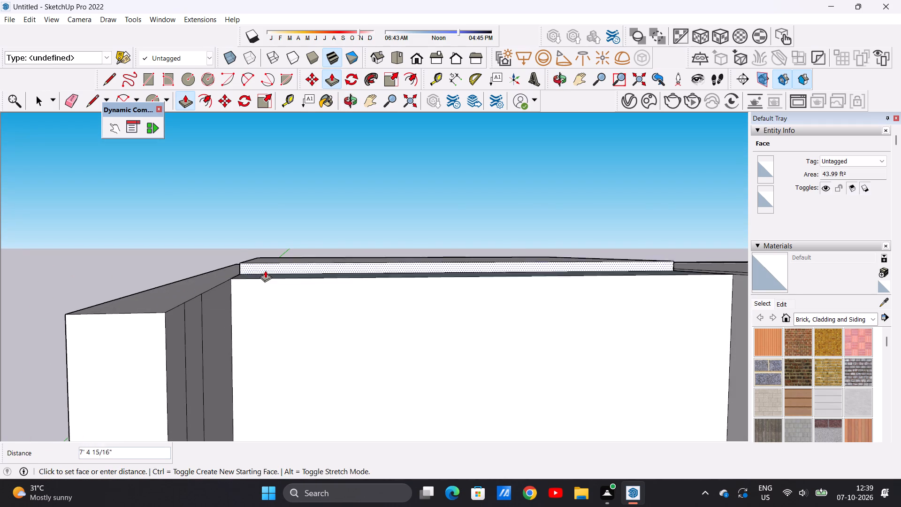
middle_click_drag(158, 294, 383, 275)
scroll(332, 294, "down", 5)
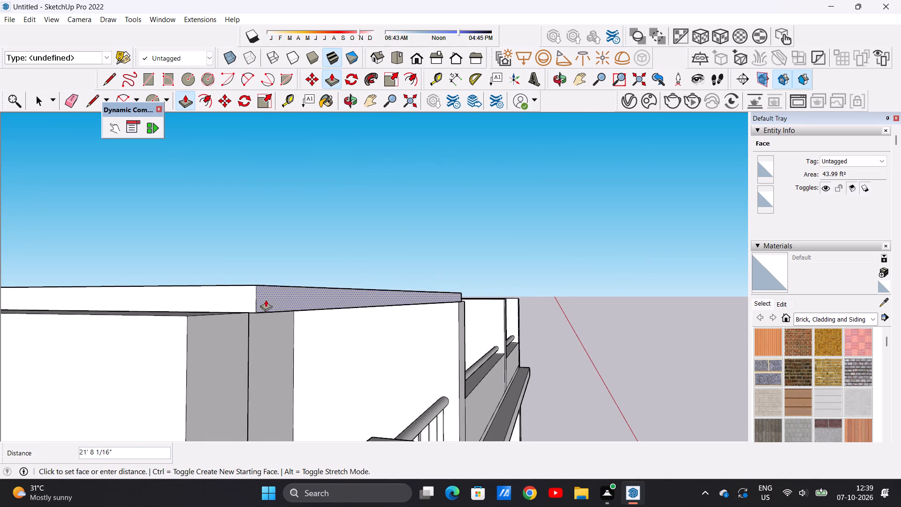
left_click(249, 313)
scroll(198, 330, "down", 13)
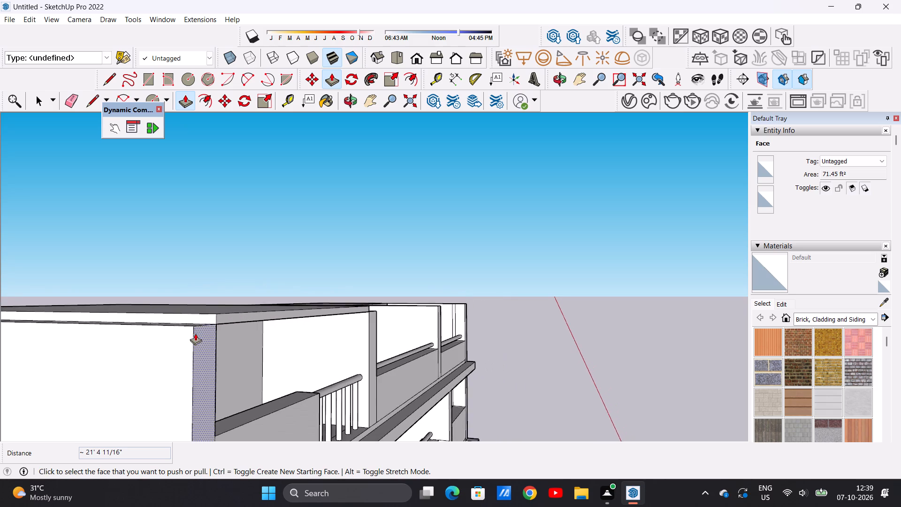
scroll(195, 333, "down", 5)
middle_click_drag(320, 311, 222, 353)
scroll(270, 306, "up", 4)
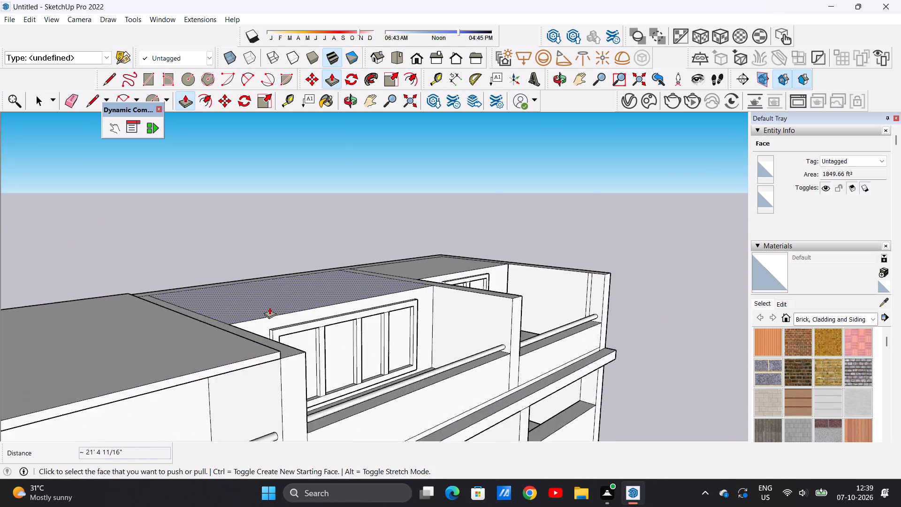
scroll(269, 307, "up", 8)
key("space")
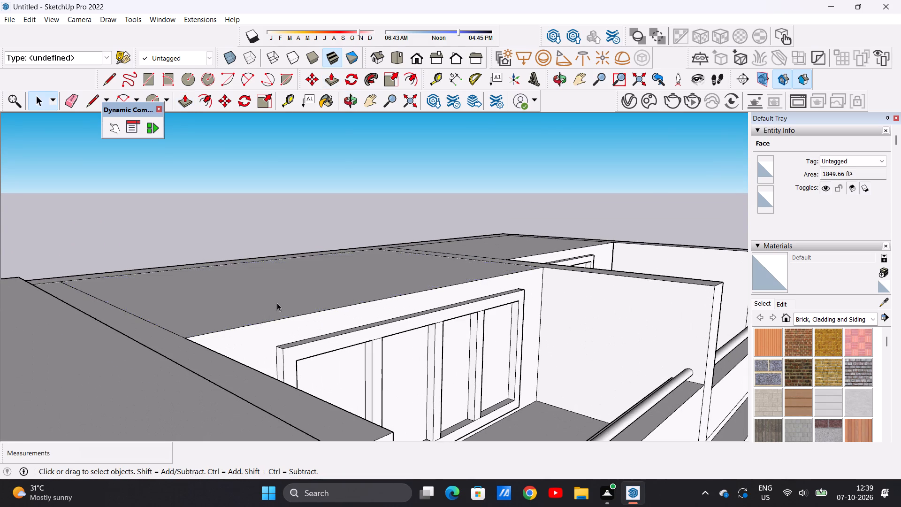
Push/pull the slab's side face about 104' 1" across the other two bays to the opposite side wall's inner edge.
scroll(313, 289, "down", 9)
middle_click_drag(372, 301, 205, 325)
scroll(205, 325, "down", 5)
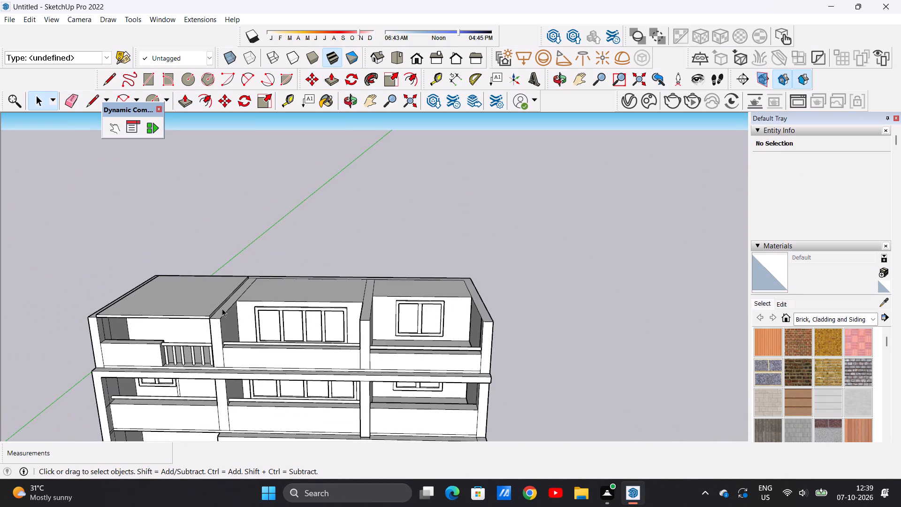
scroll(221, 305, "up", 10)
middle_click_drag(221, 319, 191, 308)
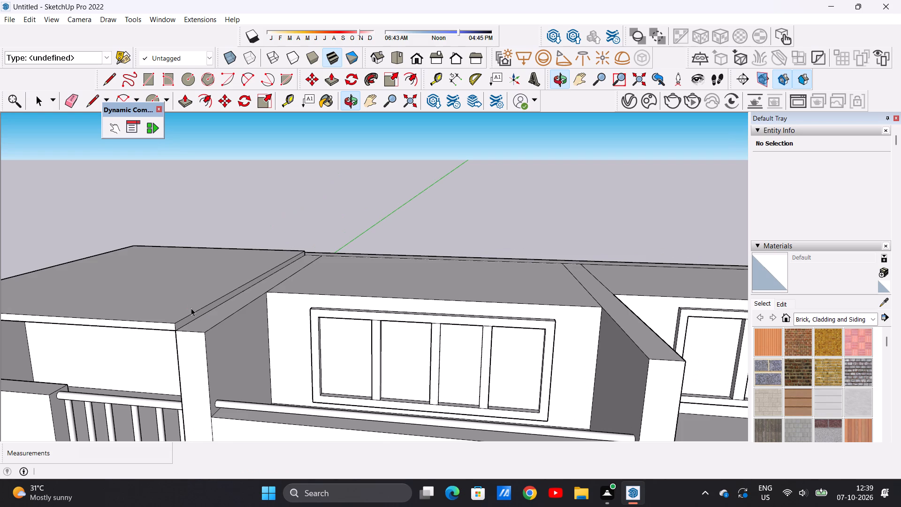
key("p")
scroll(186, 328, "up", 2)
scroll(185, 329, "down", 1)
scroll(185, 326, "up", 5)
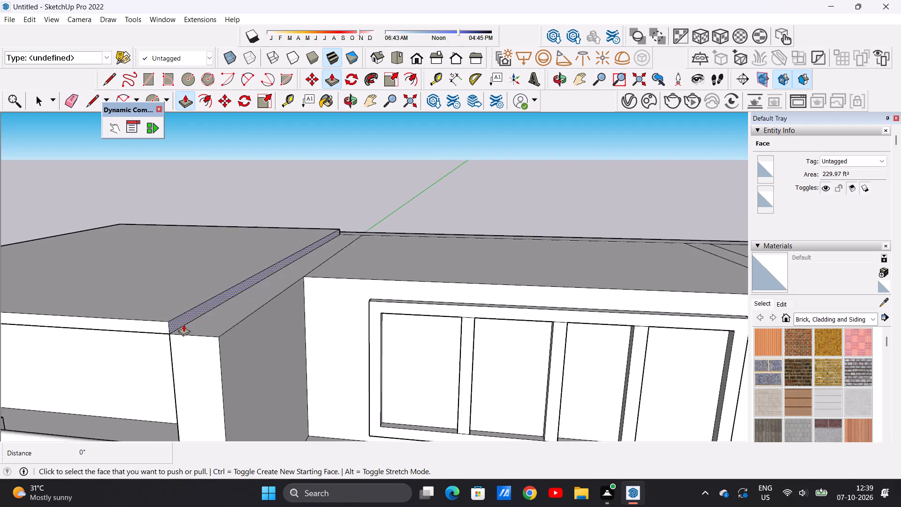
left_click(206, 303)
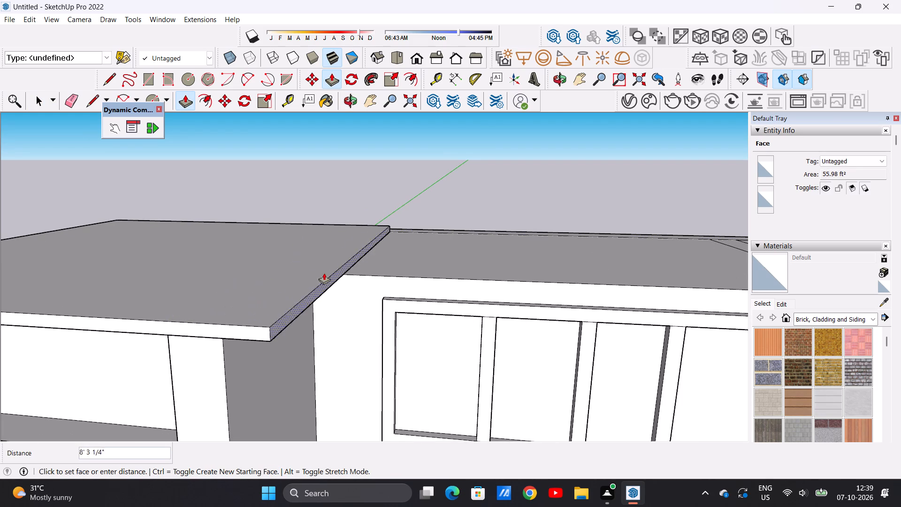
scroll(306, 289, "down", 12)
scroll(426, 274, "down", 4)
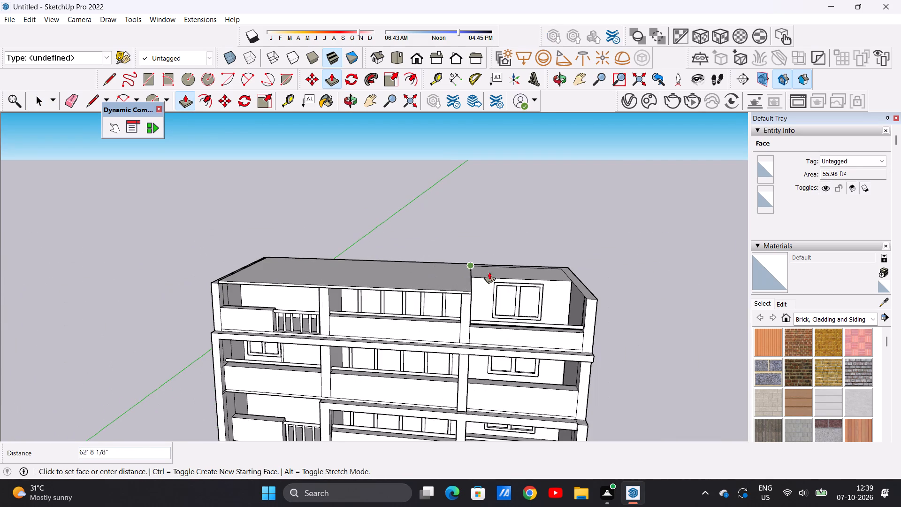
middle_click_drag(496, 272, 416, 269)
scroll(573, 328, "up", 5)
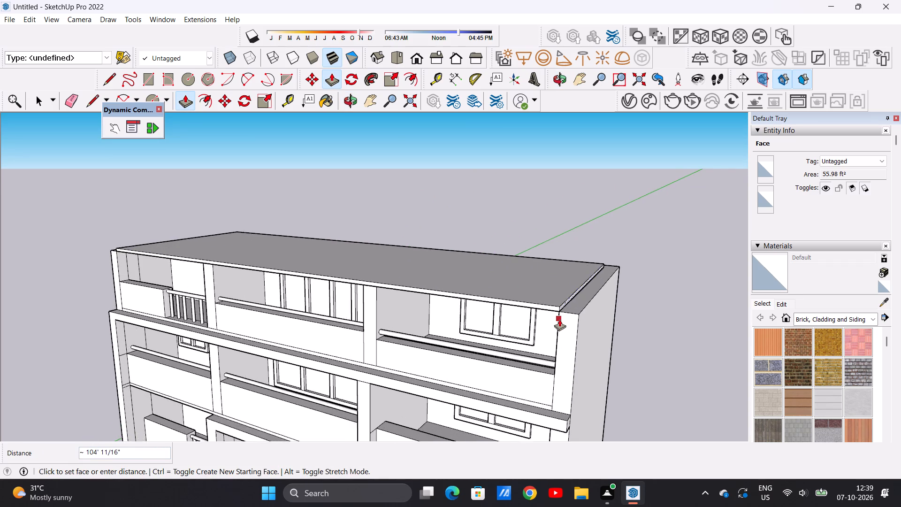
scroll(559, 319, "up", 11)
left_click(562, 299)
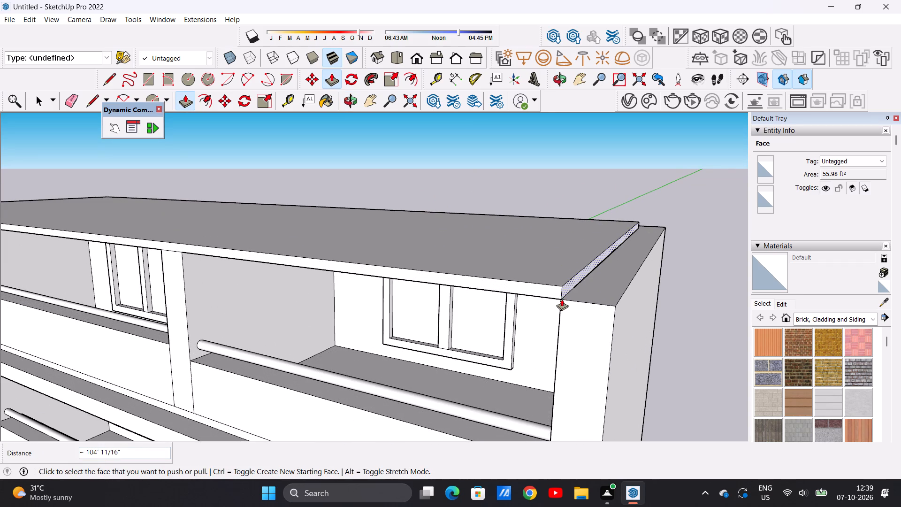
key("space")
Push/pull the full-width roof slab's front face back about 4' 5" from the front of the walls.
scroll(596, 310, "down", 19)
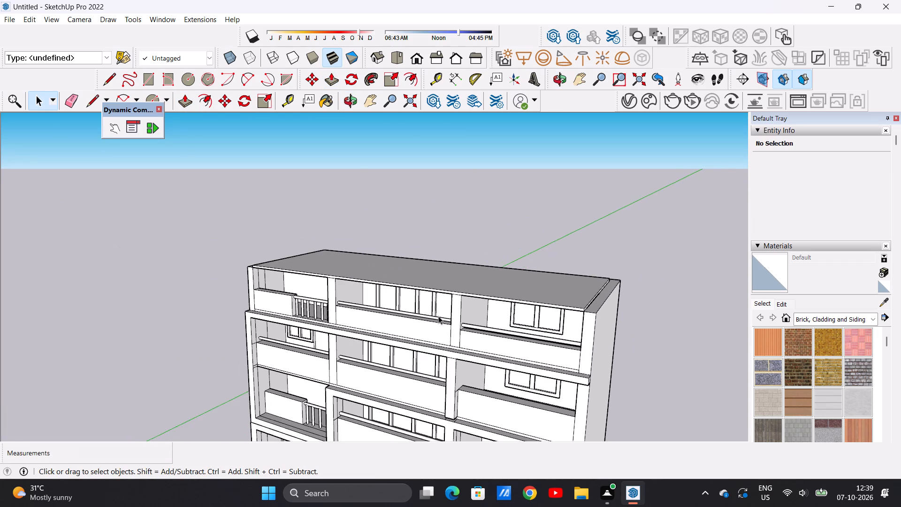
middle_click_drag(452, 317, 575, 245)
scroll(446, 316, "down", 5)
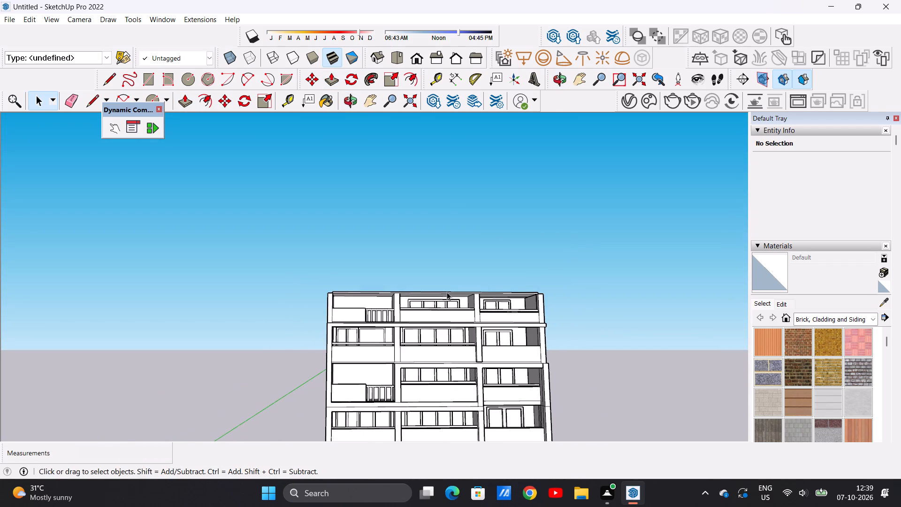
middle_click_drag(441, 293, 433, 381)
scroll(383, 292, "up", 8)
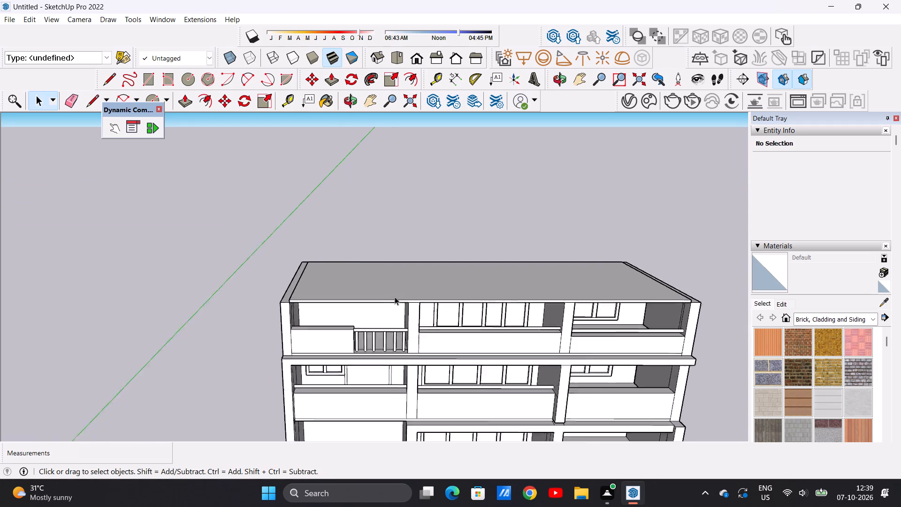
scroll(395, 297, "up", 9)
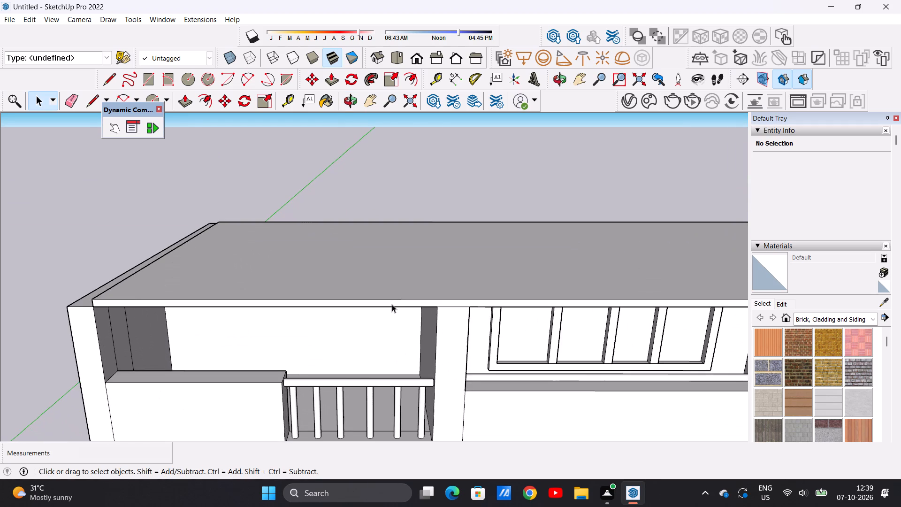
key("p")
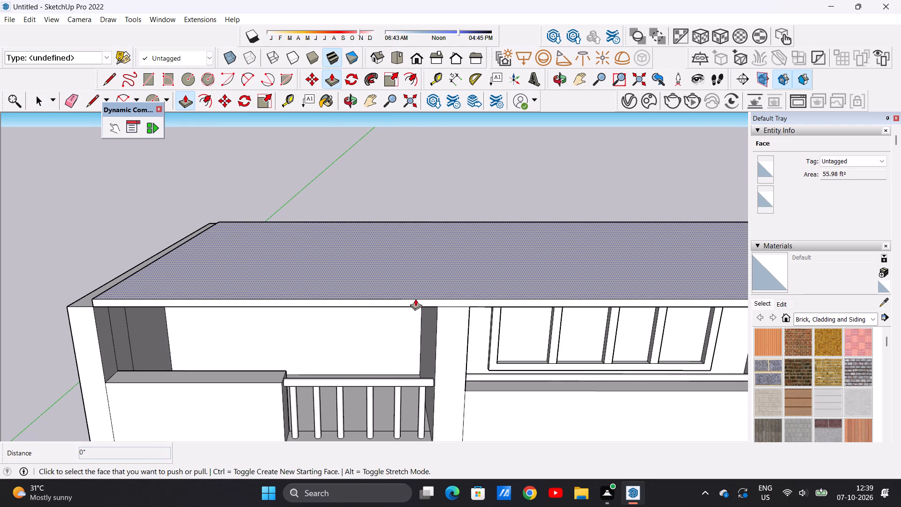
left_click(463, 301)
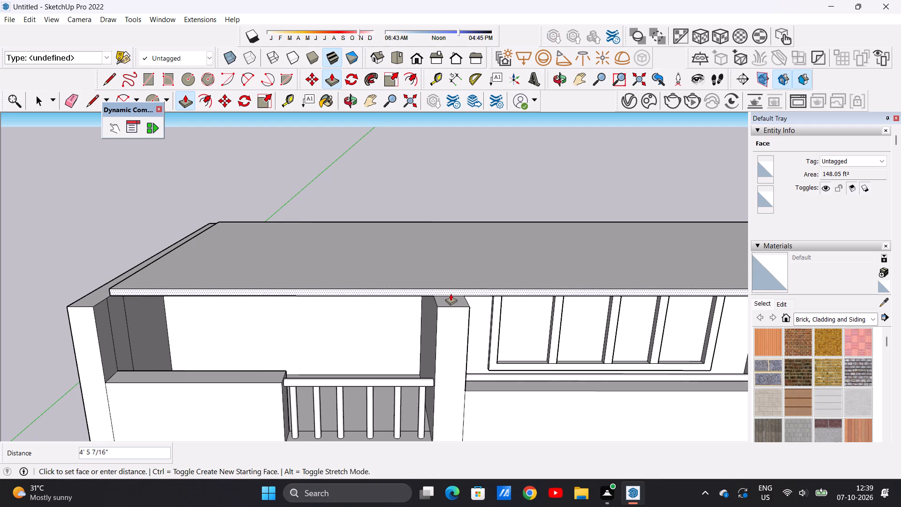
left_click(451, 293)
key("space")
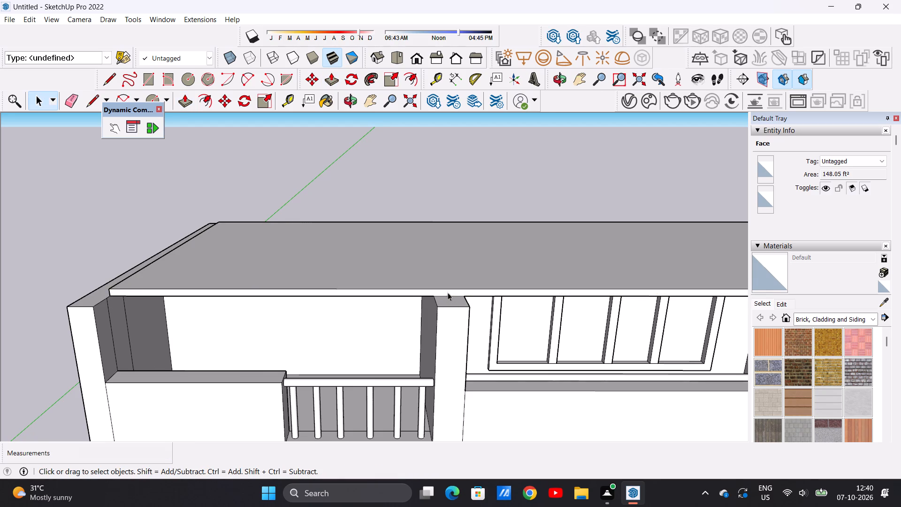
scroll(443, 276, "down", 17)
middle_click_drag(464, 289, 335, 278)
scroll(352, 270, "up", 3)
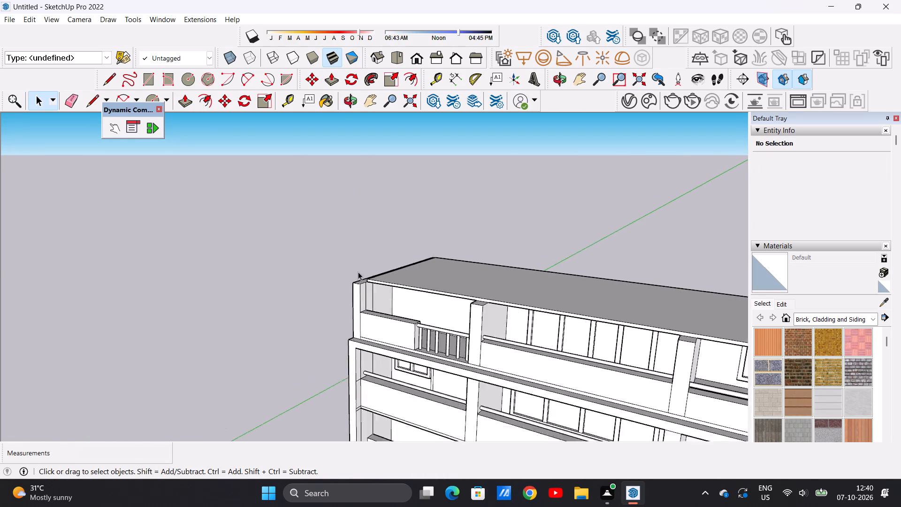
Examine the new roof slab's front edge and wall corner beside the handrail-post bay, and the whole front facade.
scroll(358, 272, "up", 9)
middle_click_drag(365, 299, 333, 300)
scroll(351, 286, "up", 5)
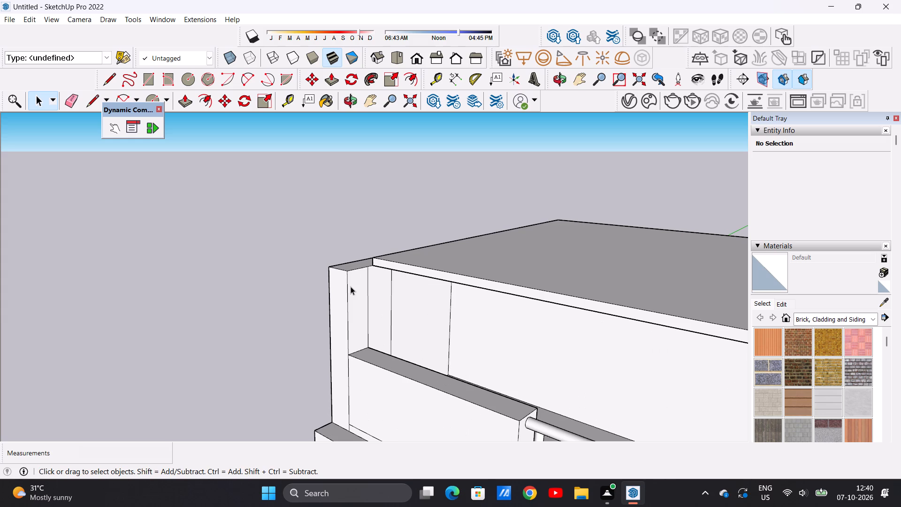
scroll(364, 269, "down", 6)
middle_click_drag(367, 259, 357, 335)
scroll(371, 241, "up", 6)
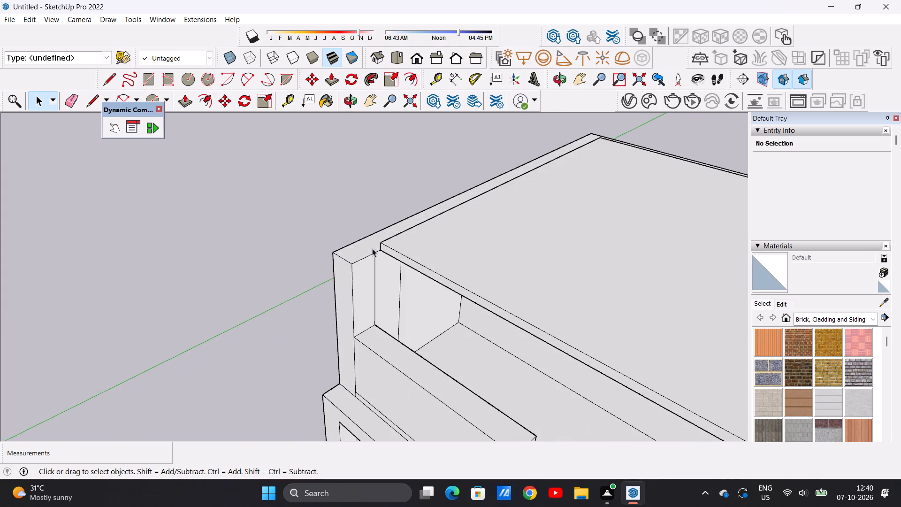
scroll(373, 249, "up", 4)
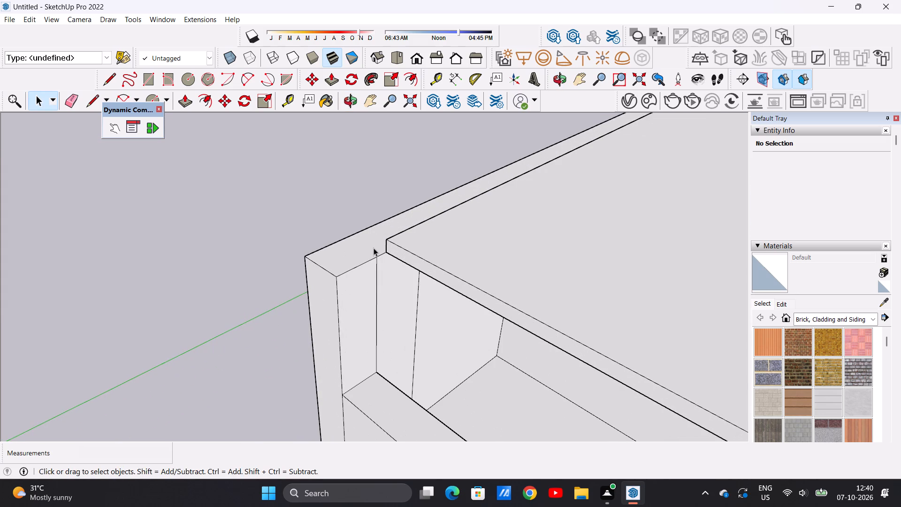
scroll(354, 268, "down", 15)
middle_click_drag(347, 313, 428, 280)
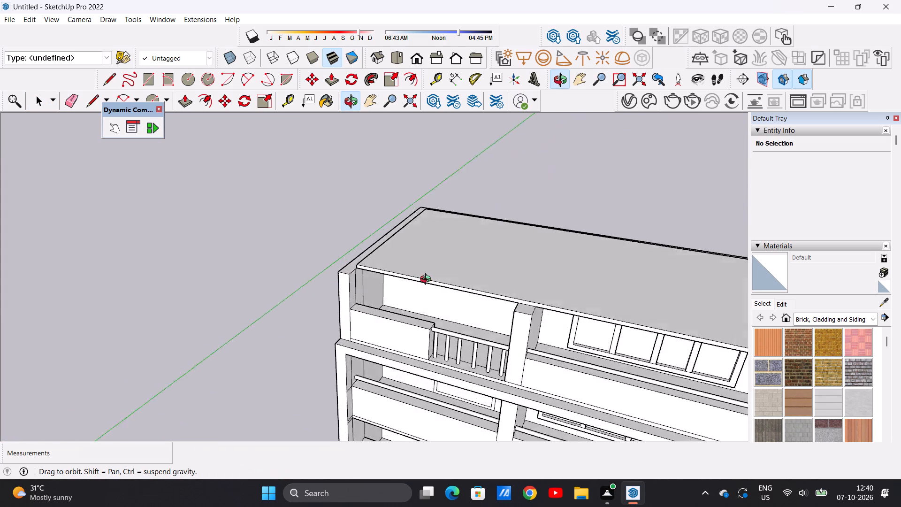
middle_click_drag(428, 280, 489, 226)
scroll(388, 315, "down", 3)
middle_click_drag(447, 333, 447, 300)
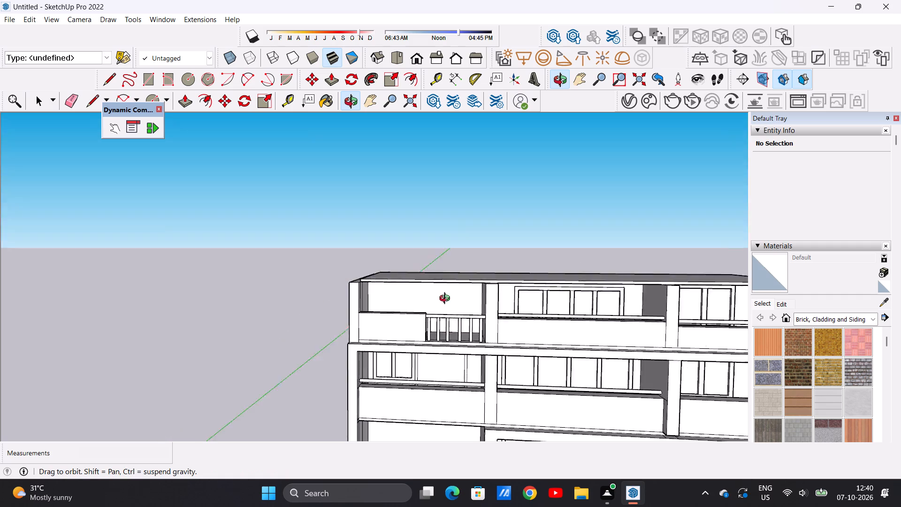
middle_click_drag(447, 300, 421, 305)
middle_click_drag(345, 357, 321, 376)
middle_click(321, 376)
scroll(338, 367, "down", 1)
middle_click_drag(394, 361, 401, 361)
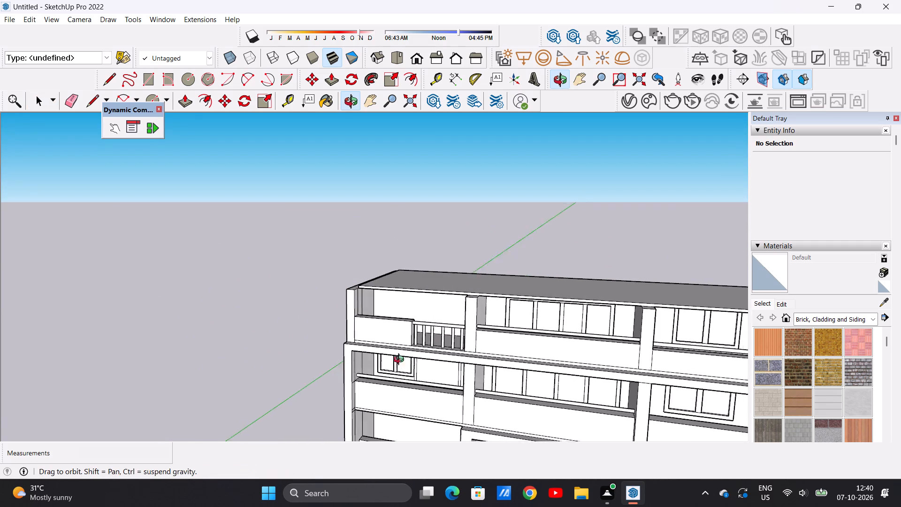
middle_click_drag(401, 361, 465, 337)
scroll(160, 314, "down", 12)
scroll(259, 349, "up", 1)
scroll(275, 339, "down", 10)
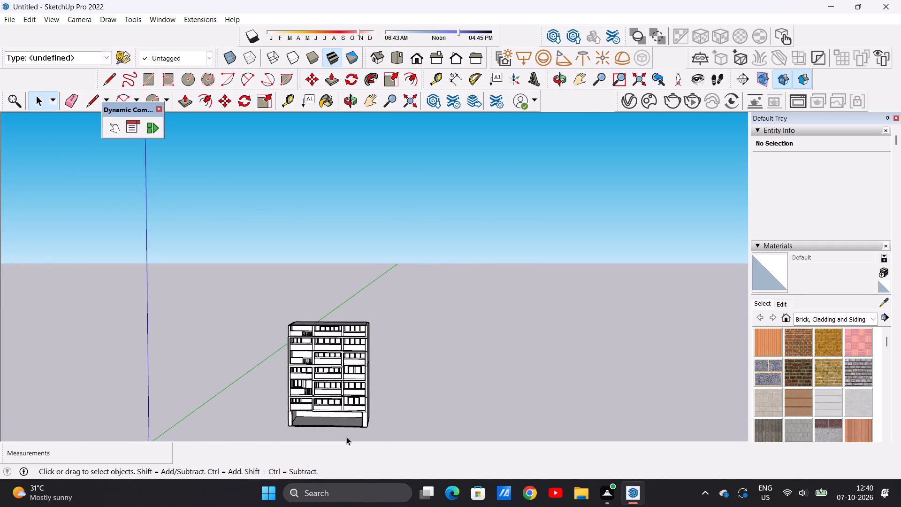
scroll(346, 415, "up", 12)
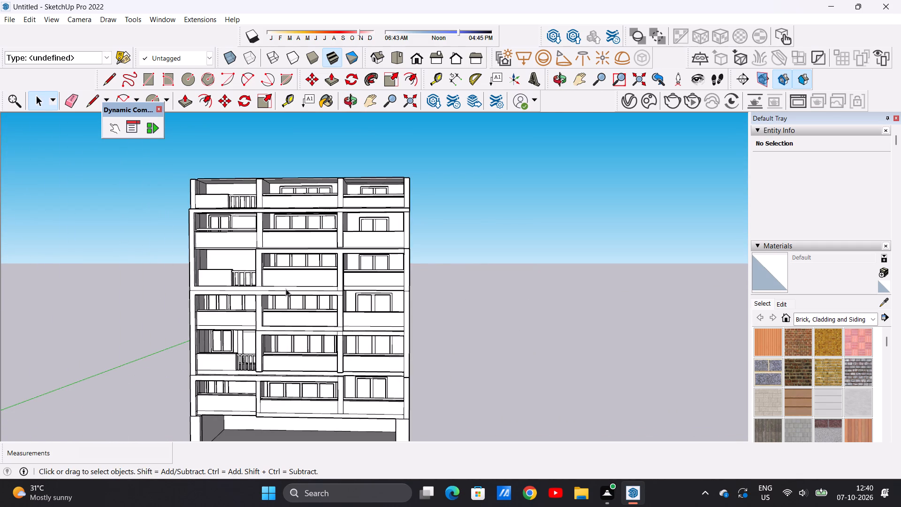
middle_click_drag(290, 183, 292, 284)
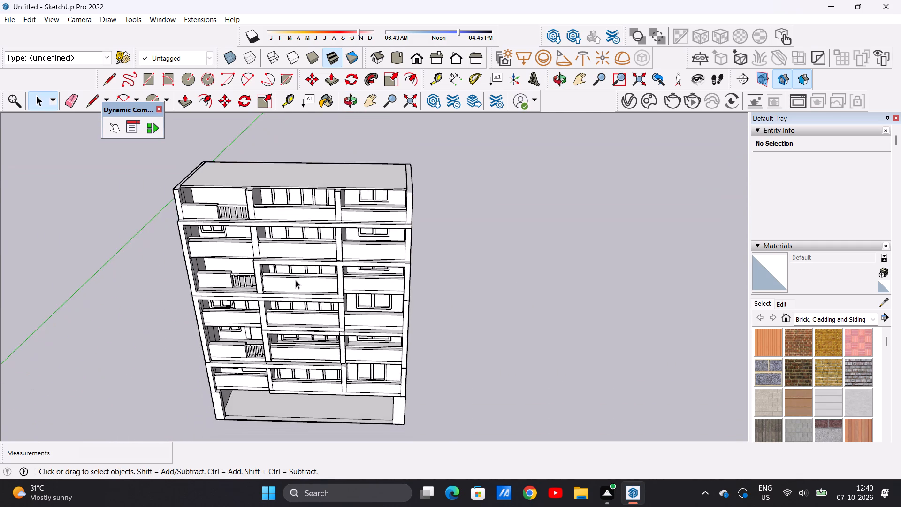
scroll(296, 280, "down", 5)
scroll(283, 222, "up", 7)
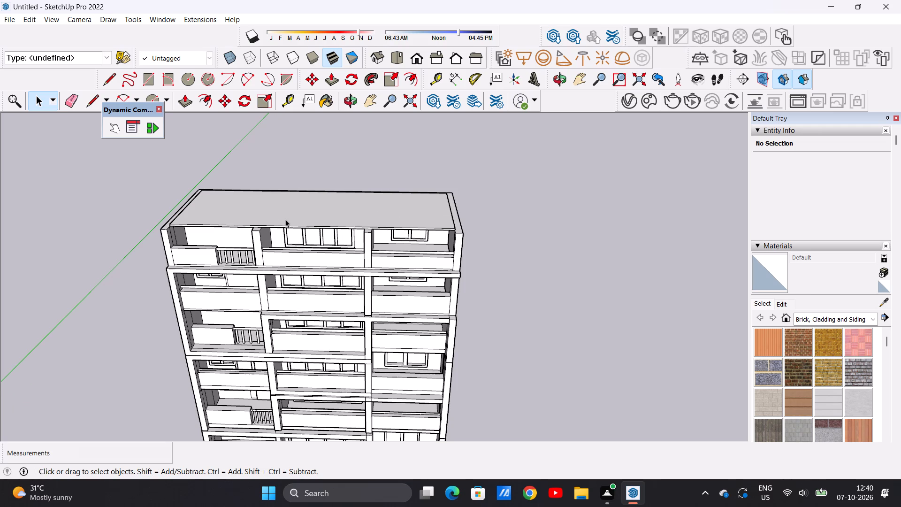
Draw a line about 3' 4" long across the top of the side wall beside the handrail-post bay, near its front end.
scroll(166, 223, "up", 5)
middle_click_drag(168, 223, 159, 260)
scroll(171, 245, "up", 8)
key("l")
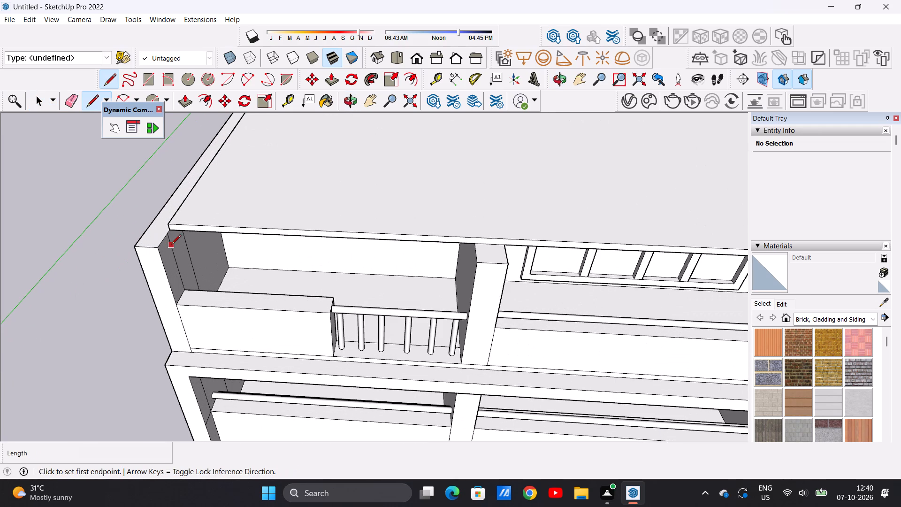
scroll(173, 231, "up", 6)
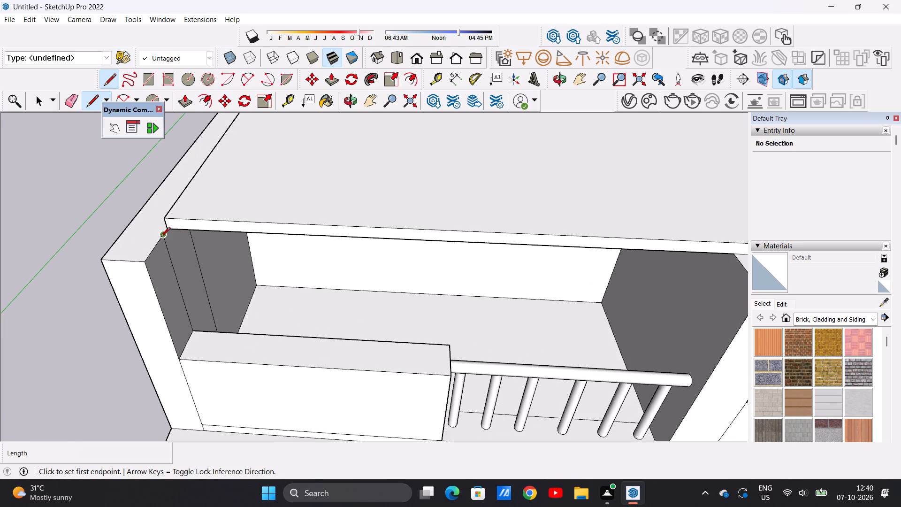
left_click(160, 238)
left_click(122, 231)
key("space")
Push/pull the small front corner face of that side wall's top up about 24' 8" to form a tall post.
scroll(148, 253, "down", 6)
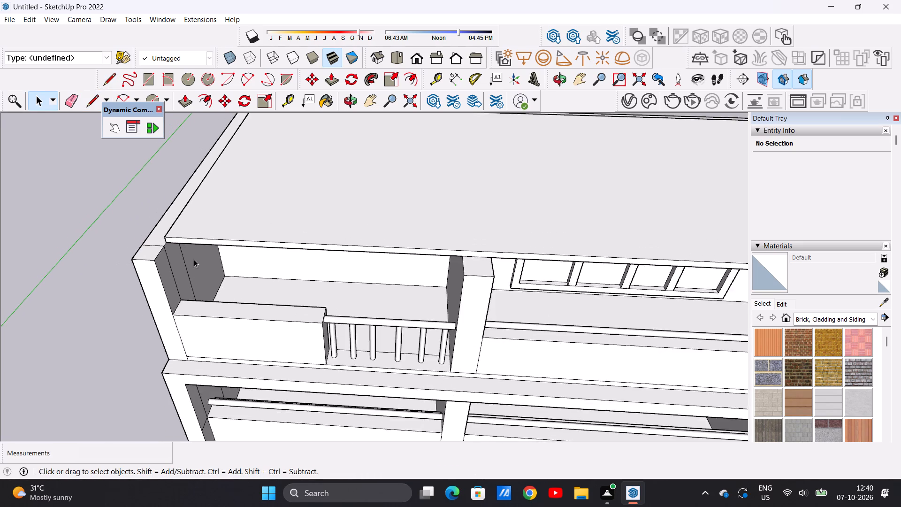
scroll(194, 259, "down", 17)
scroll(244, 249, "up", 3)
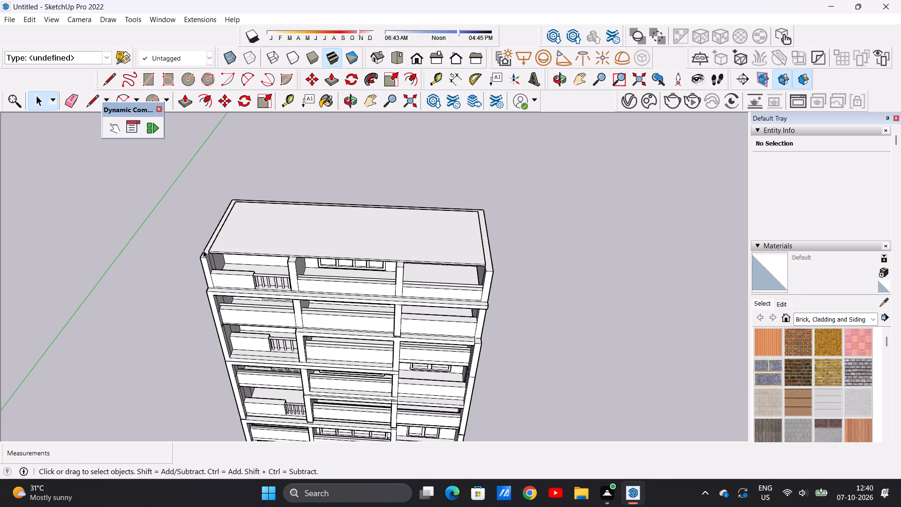
middle_click_drag(184, 257, 267, 245)
middle_click_drag(262, 288, 246, 264)
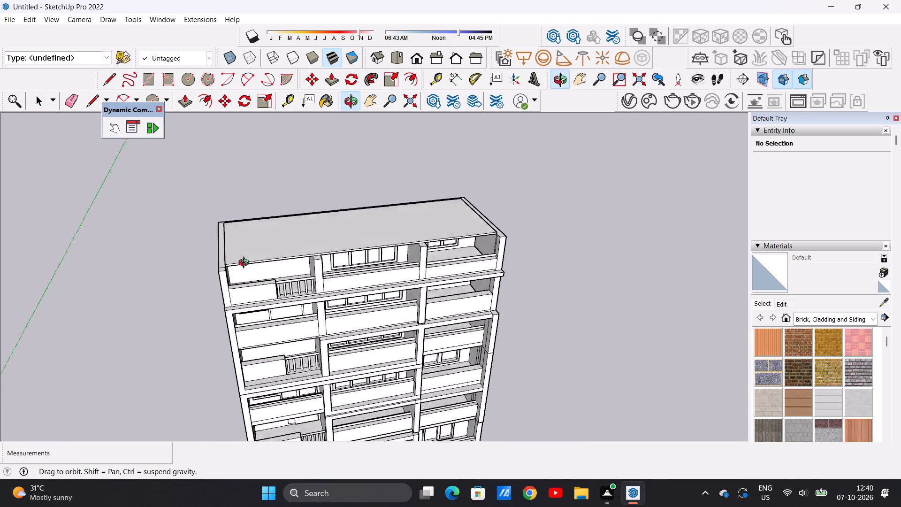
middle_click_drag(246, 264, 174, 264)
scroll(197, 253, "up", 6)
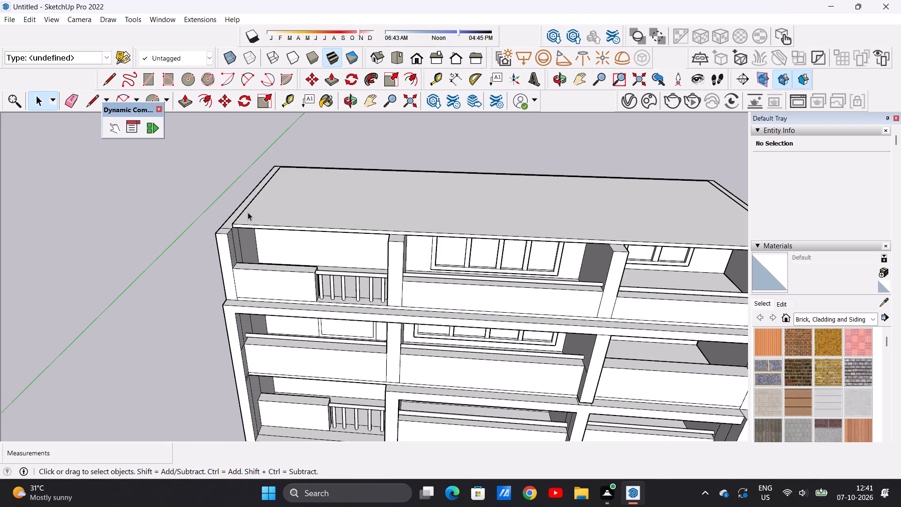
scroll(223, 221, "down", 6)
middle_click_drag(225, 223, 216, 267)
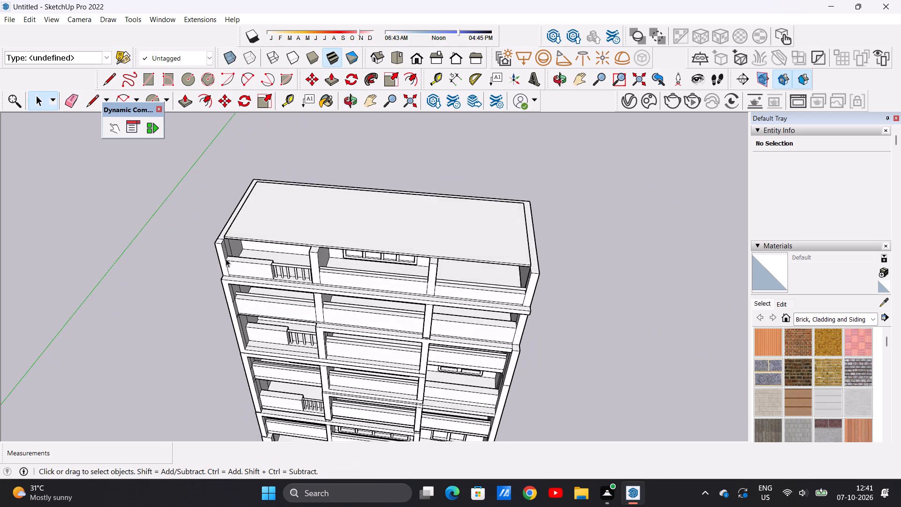
scroll(229, 245, "up", 13)
key("p")
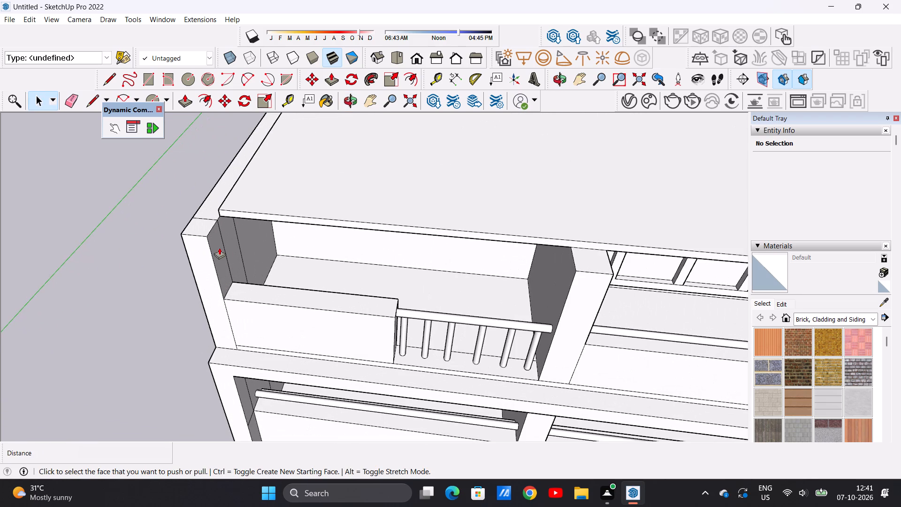
left_click(201, 223)
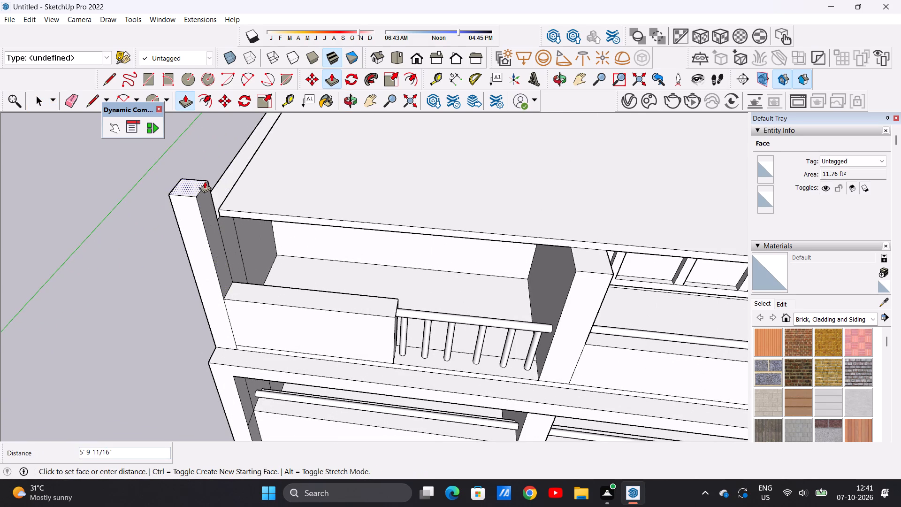
scroll(196, 193, "down", 4)
scroll(195, 197, "up", 1)
scroll(194, 201, "down", 10)
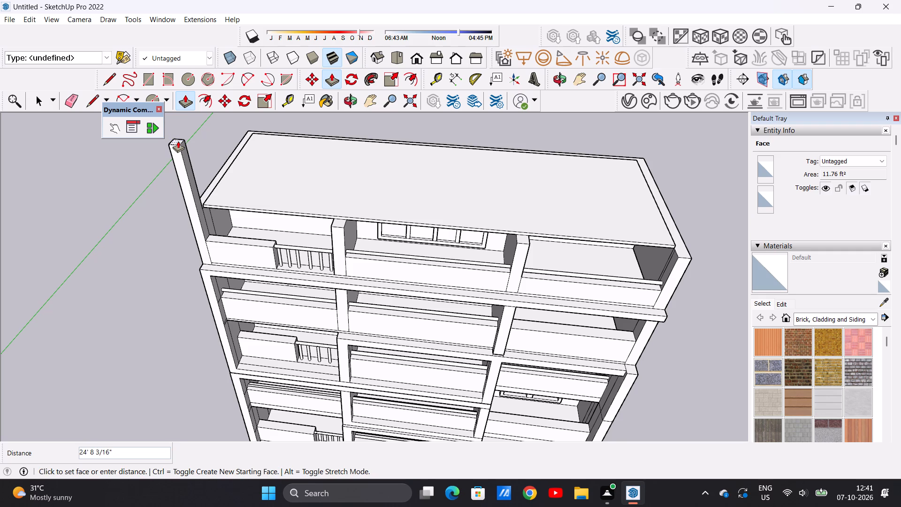
left_click(178, 141)
key("space")
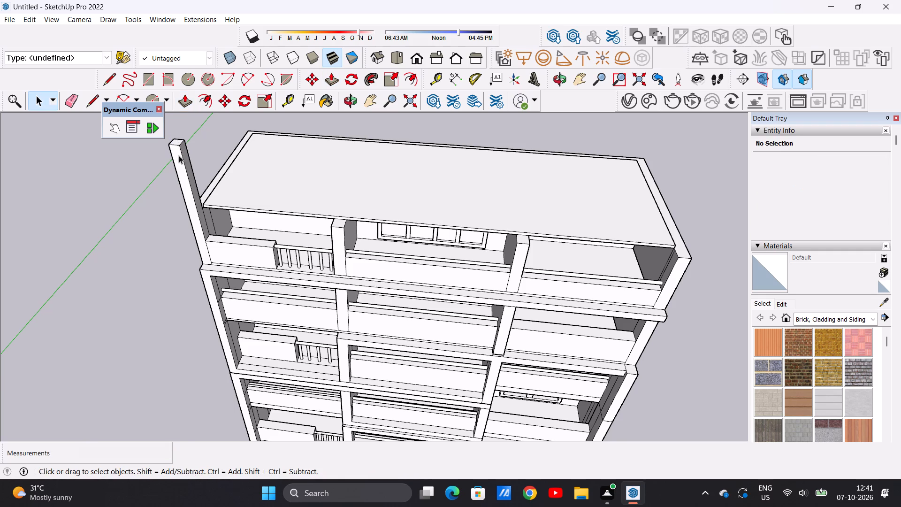
Push/pull the remaining top face of the side and rear walls up about 8' 11" to form a parapet around the roof.
scroll(186, 227, "down", 7)
middle_click_drag(191, 249, 207, 154)
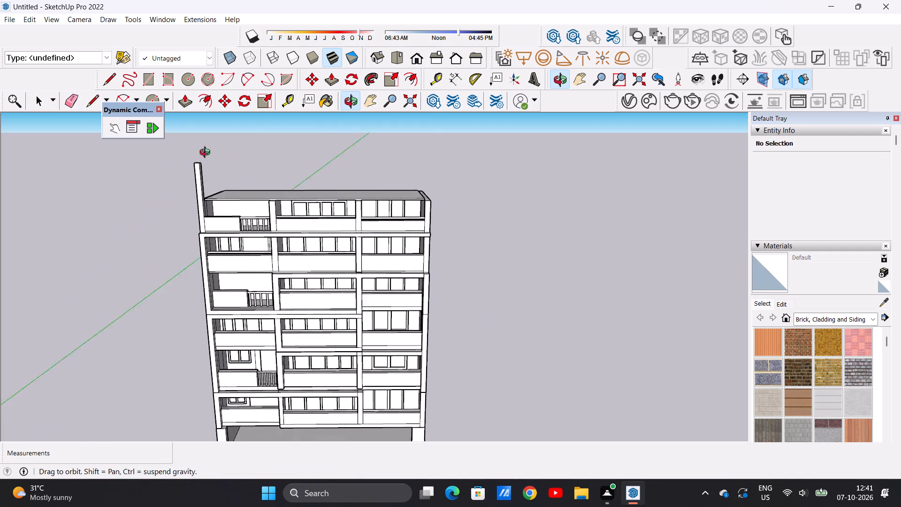
middle_click_drag(207, 154, 195, 154)
scroll(201, 151, "up", 7)
middle_click_drag(221, 178, 307, 231)
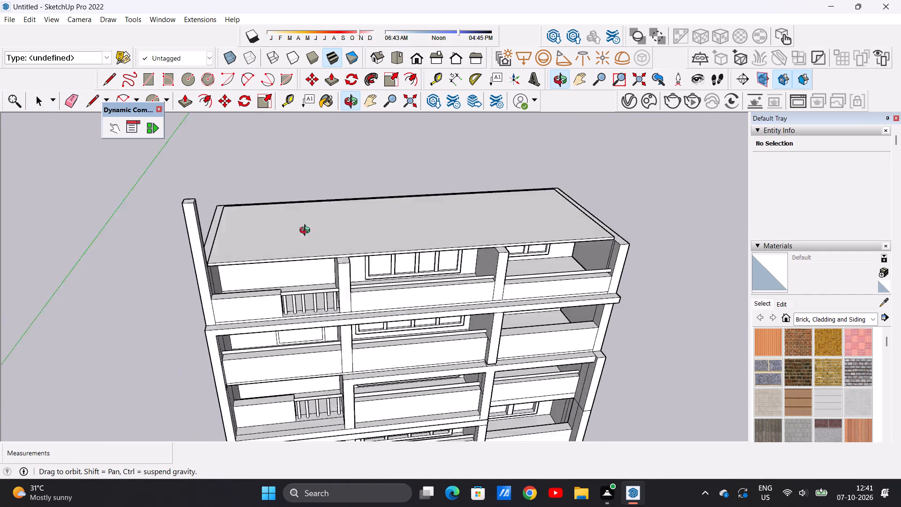
middle_click_drag(307, 231, 415, 231)
middle_click_drag(268, 240, 334, 245)
scroll(291, 239, "down", 5)
middle_click_drag(290, 287, 298, 335)
scroll(305, 329, "up", 2)
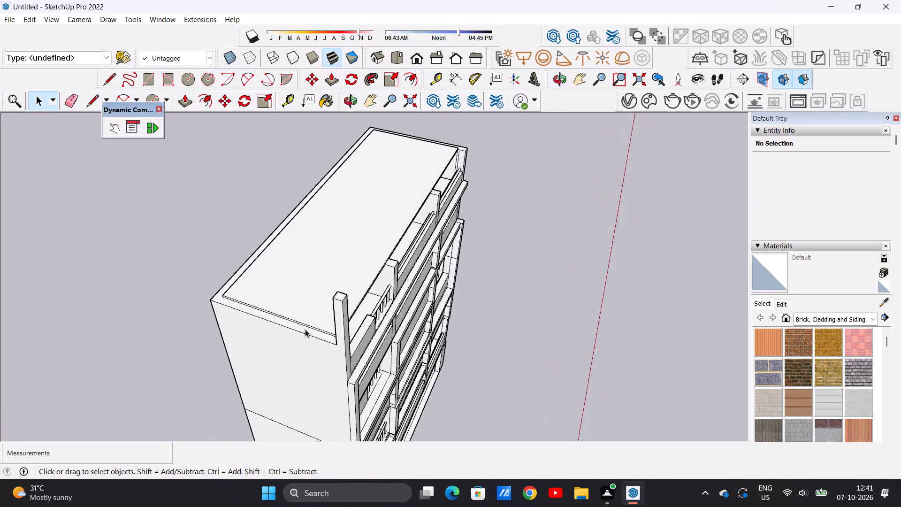
scroll(305, 329, "up", 7)
key("p")
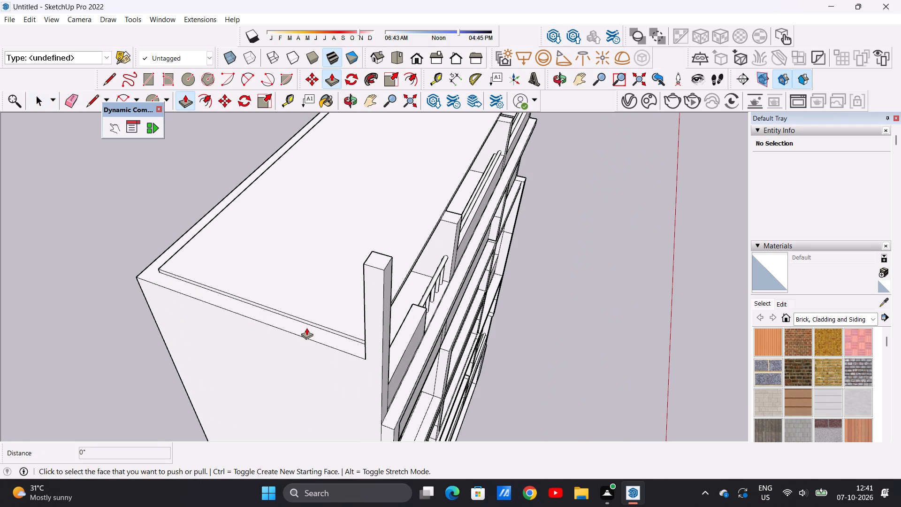
left_click(311, 329)
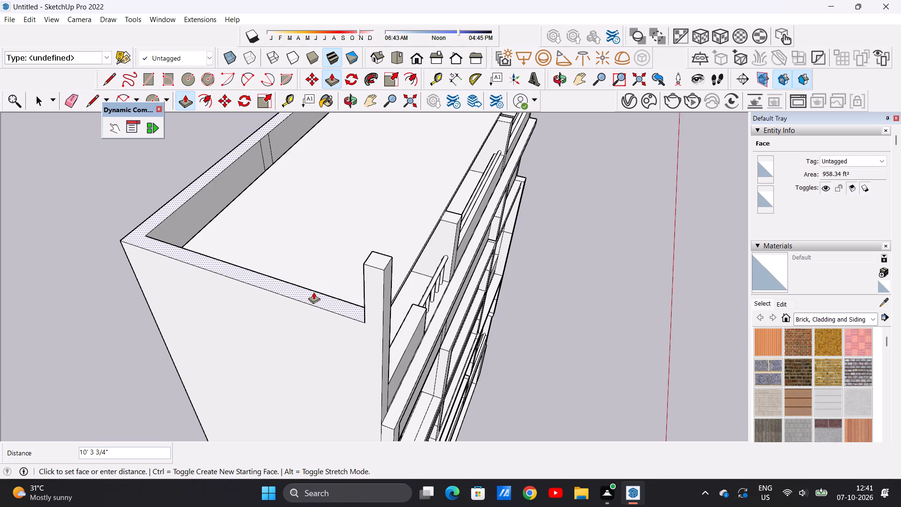
left_click(313, 297)
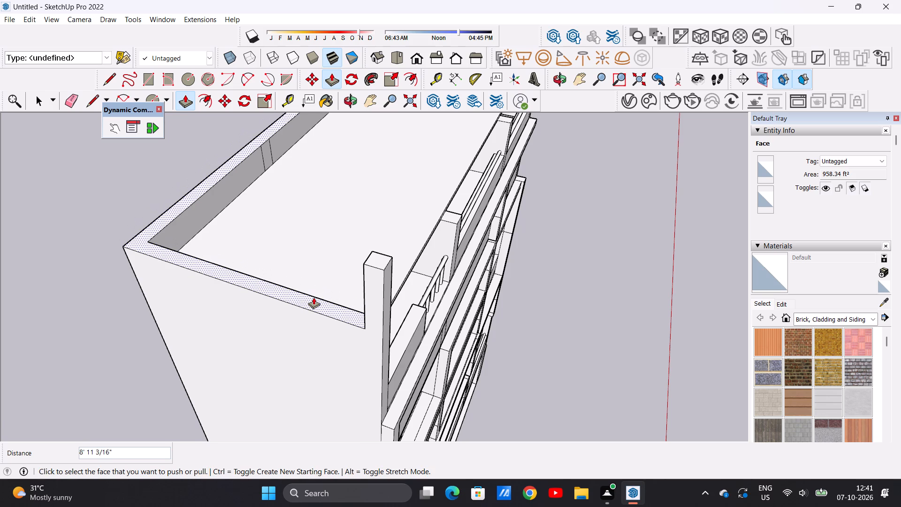
key("space")
Examine the roof parapet, the tall corner post and the slab's open front edge from several sides.
scroll(325, 257, "down", 9)
middle_click_drag(377, 303, 164, 141)
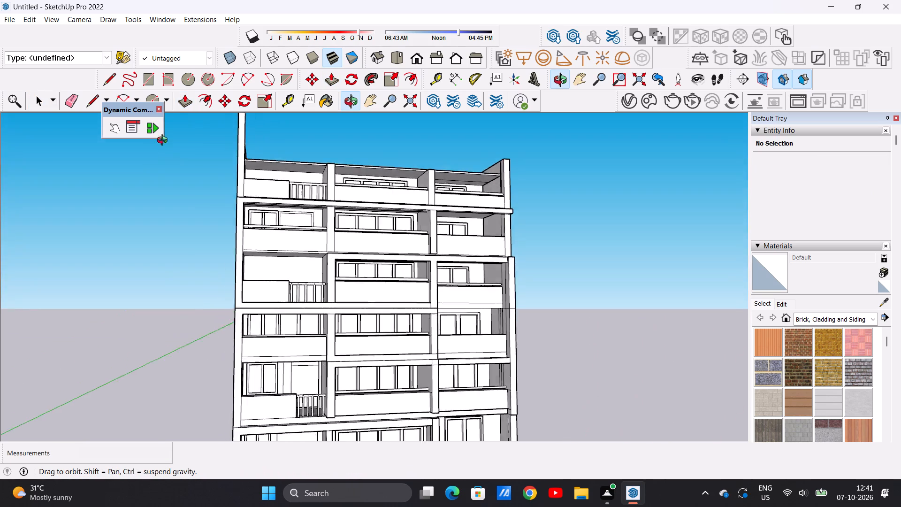
middle_click_drag(164, 141, 99, 186)
scroll(179, 165, "down", 4)
middle_click_drag(270, 124, 112, 231)
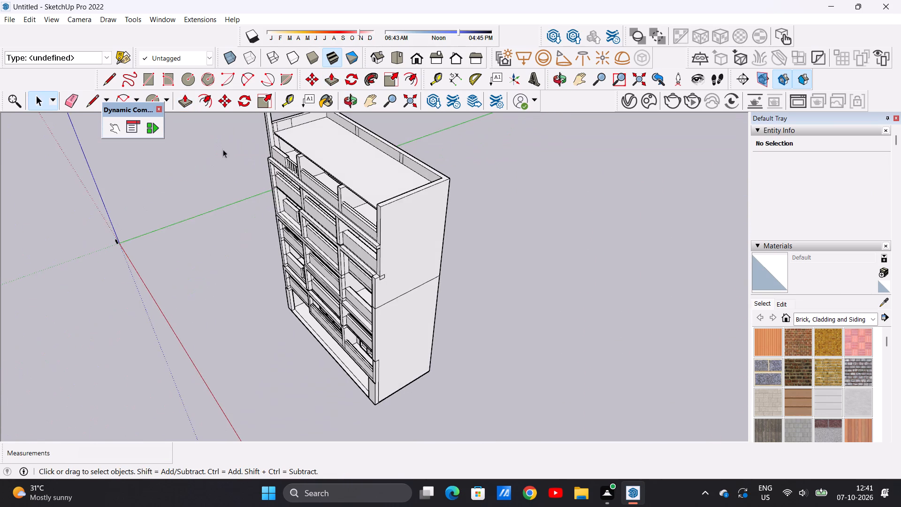
scroll(250, 188, "down", 7)
scroll(262, 162, "up", 8)
middle_click_drag(289, 180, 395, 146)
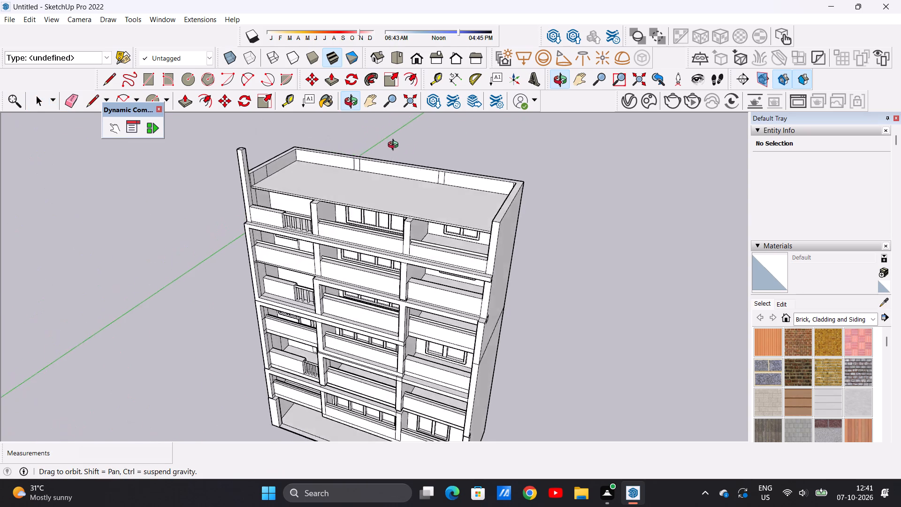
middle_click_drag(395, 146, 442, 130)
scroll(401, 184, "up", 3)
middle_click_drag(374, 196, 424, 173)
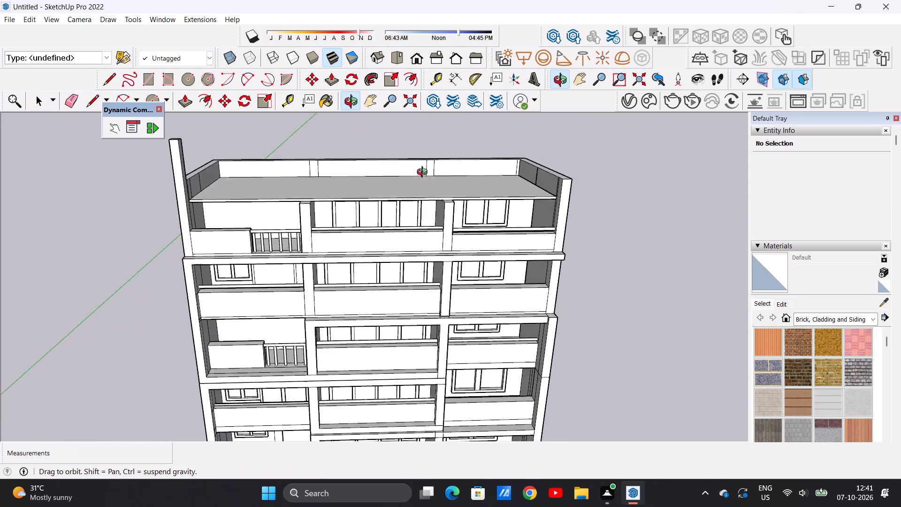
middle_click_drag(424, 173, 423, 193)
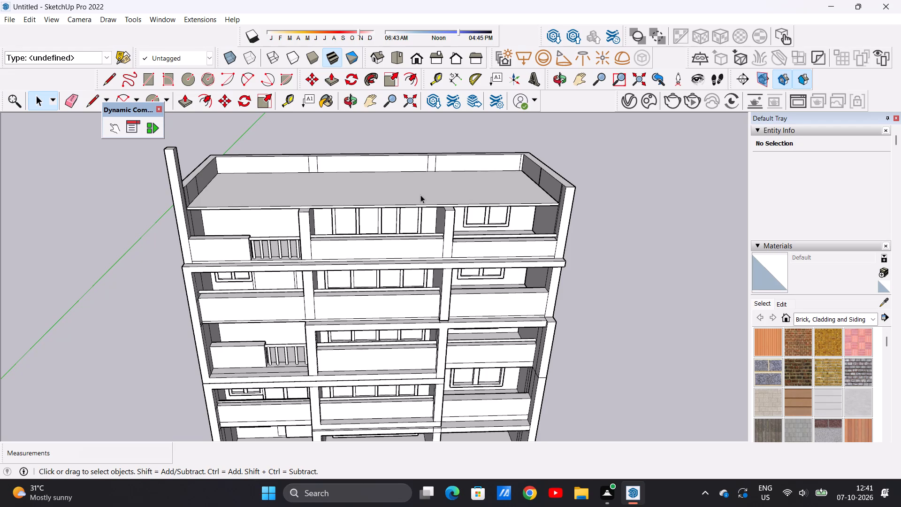
scroll(403, 200, "up", 4)
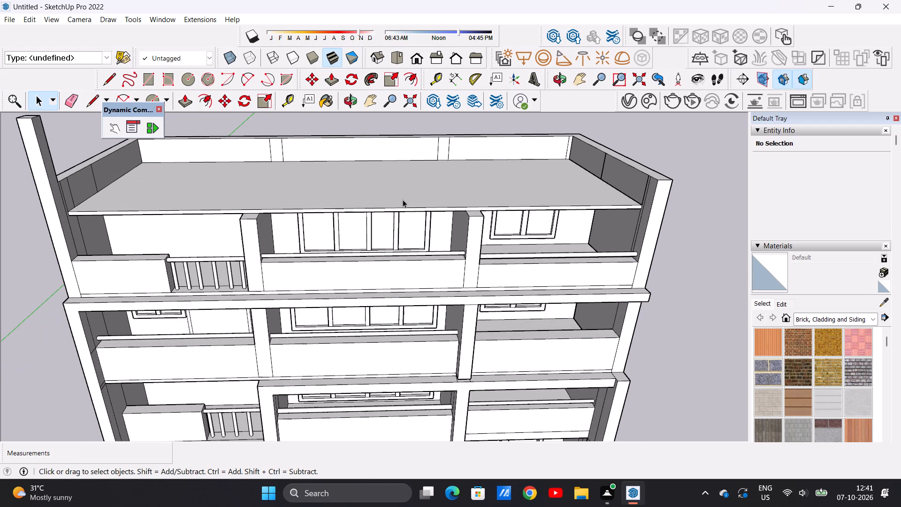
scroll(405, 198, "down", 3)
middle_click_drag(273, 214, 153, 214)
scroll(190, 174, "up", 6)
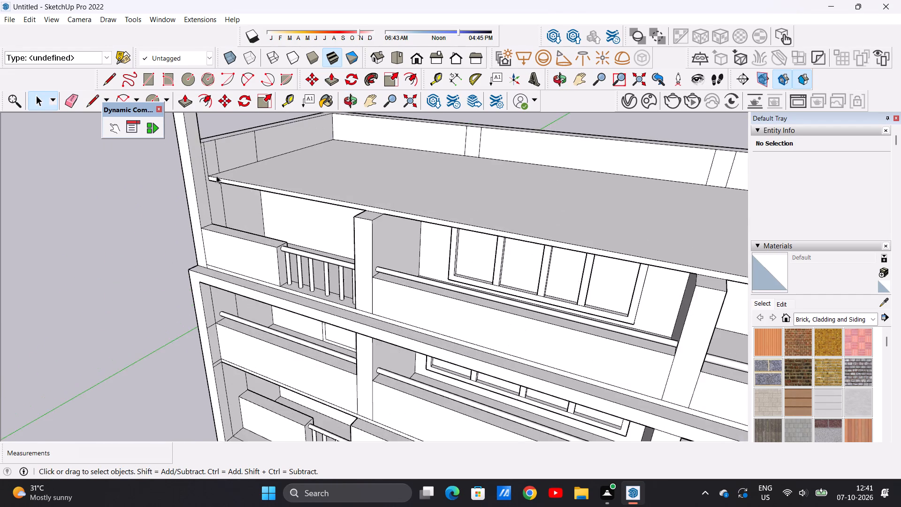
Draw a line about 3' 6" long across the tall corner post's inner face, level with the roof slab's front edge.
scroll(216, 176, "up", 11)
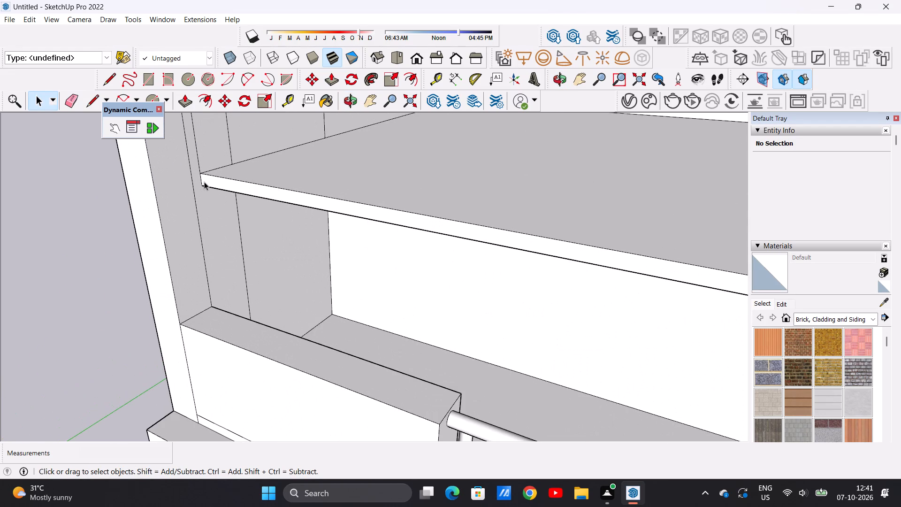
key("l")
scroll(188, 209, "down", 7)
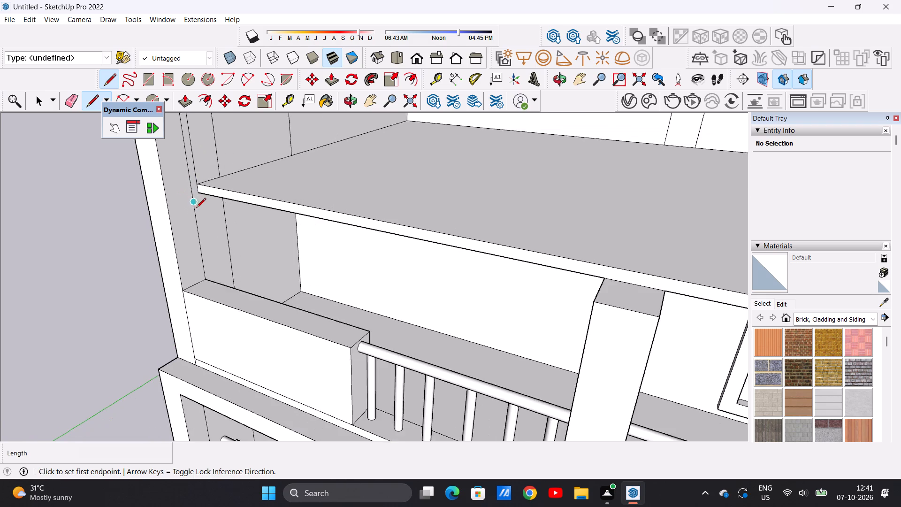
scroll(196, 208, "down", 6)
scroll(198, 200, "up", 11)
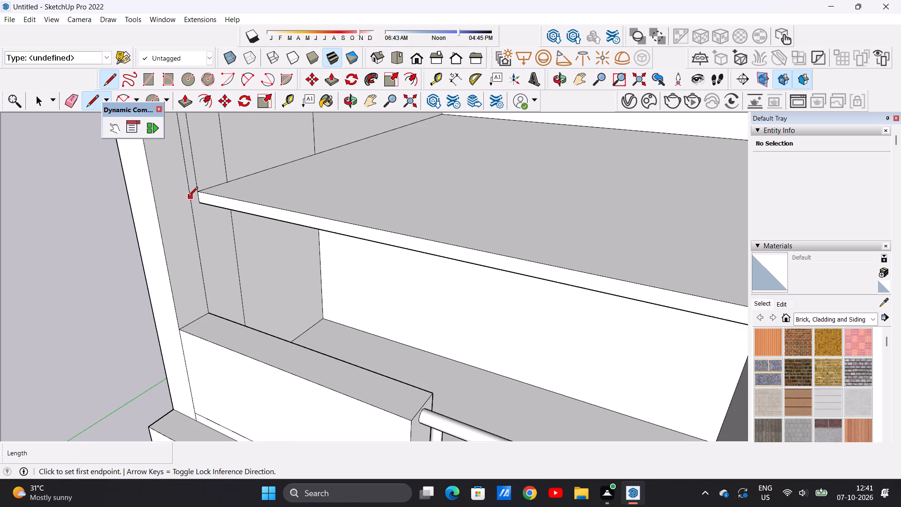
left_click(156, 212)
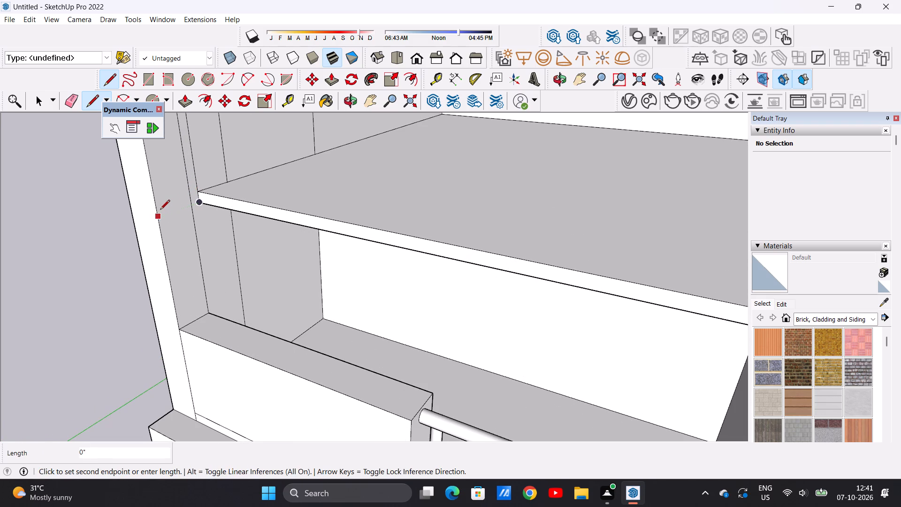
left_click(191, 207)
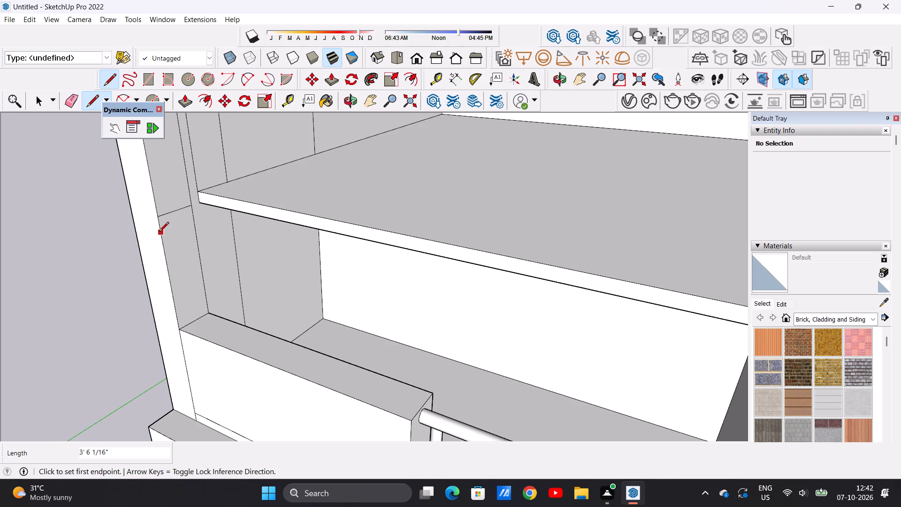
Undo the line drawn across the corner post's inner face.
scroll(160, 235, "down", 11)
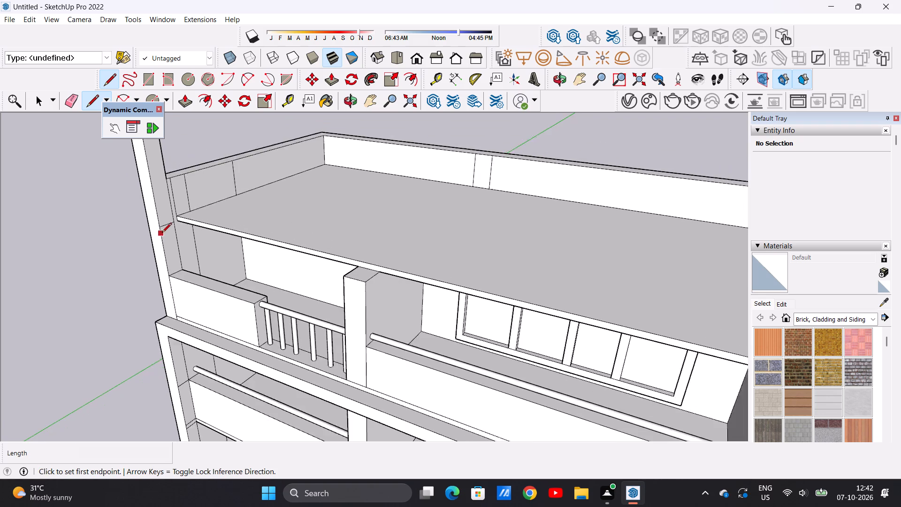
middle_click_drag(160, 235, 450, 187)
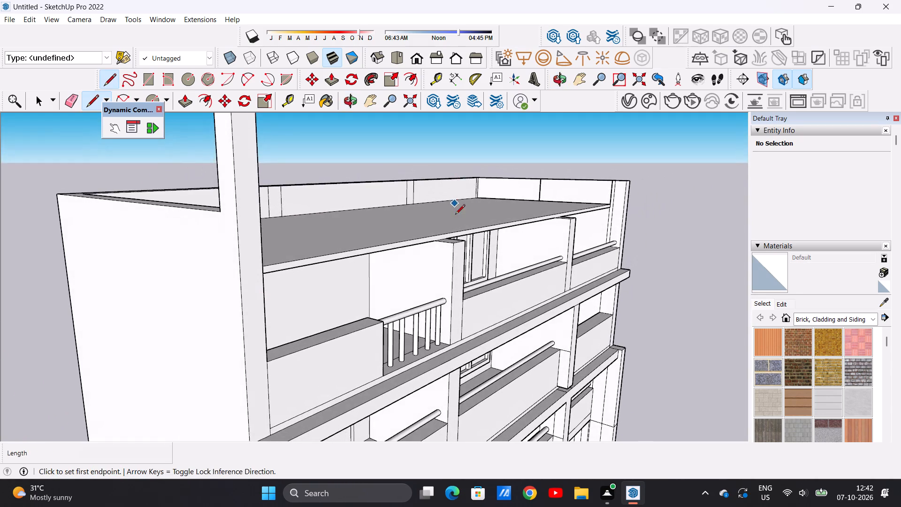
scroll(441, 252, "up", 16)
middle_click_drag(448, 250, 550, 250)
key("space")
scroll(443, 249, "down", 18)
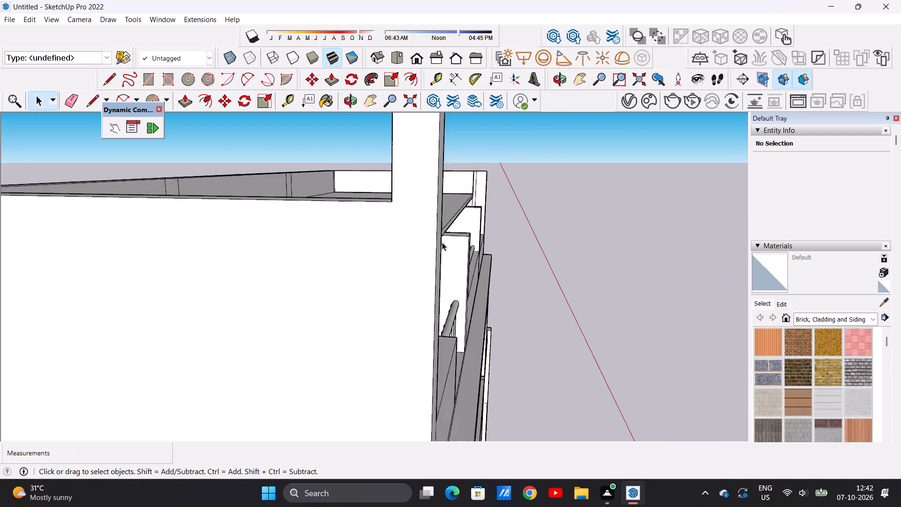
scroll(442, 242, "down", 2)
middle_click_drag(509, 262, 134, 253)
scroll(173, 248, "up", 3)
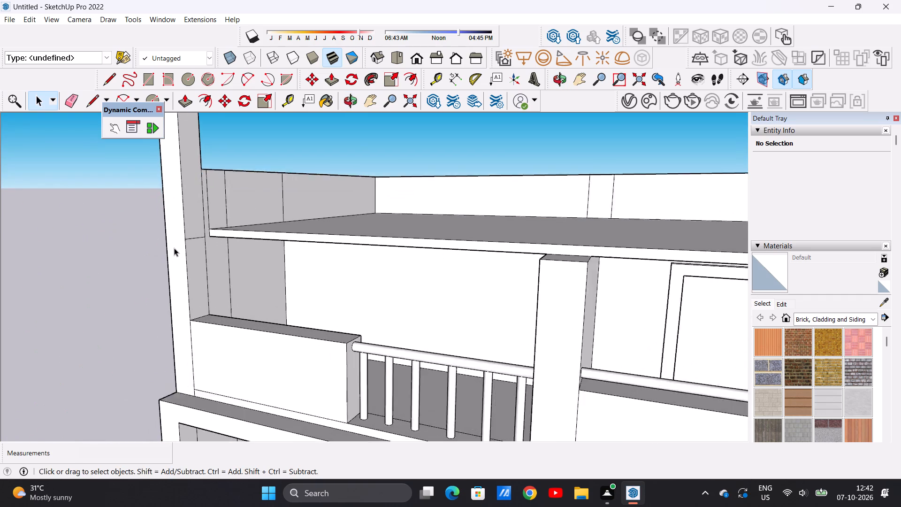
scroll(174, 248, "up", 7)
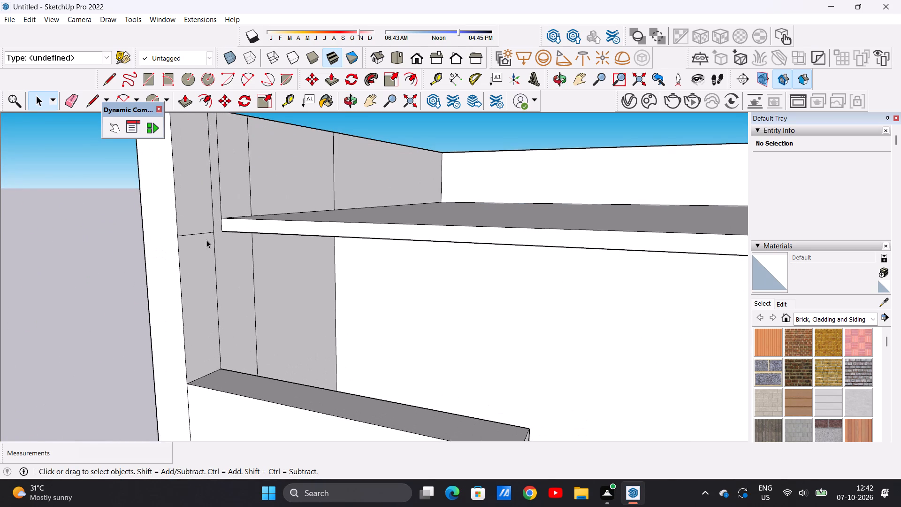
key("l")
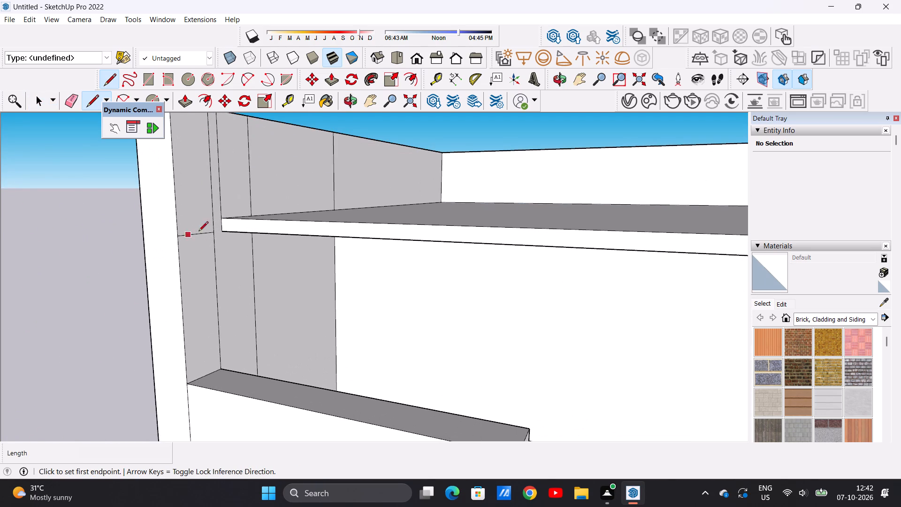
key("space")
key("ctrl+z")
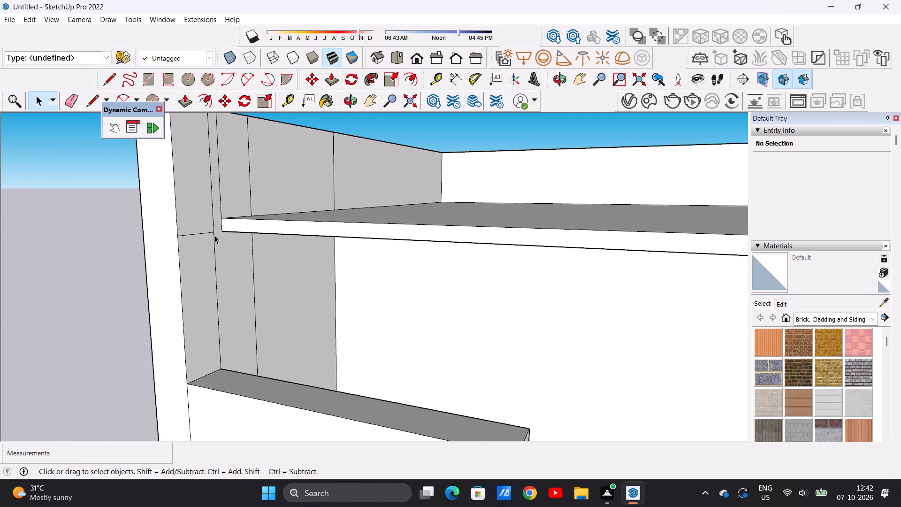
Draw two lines across the corner post's inner face, the upper about 3' 6" long, outlining a strip beside the roof slab's edge.
key("l")
scroll(195, 207, "up", 5)
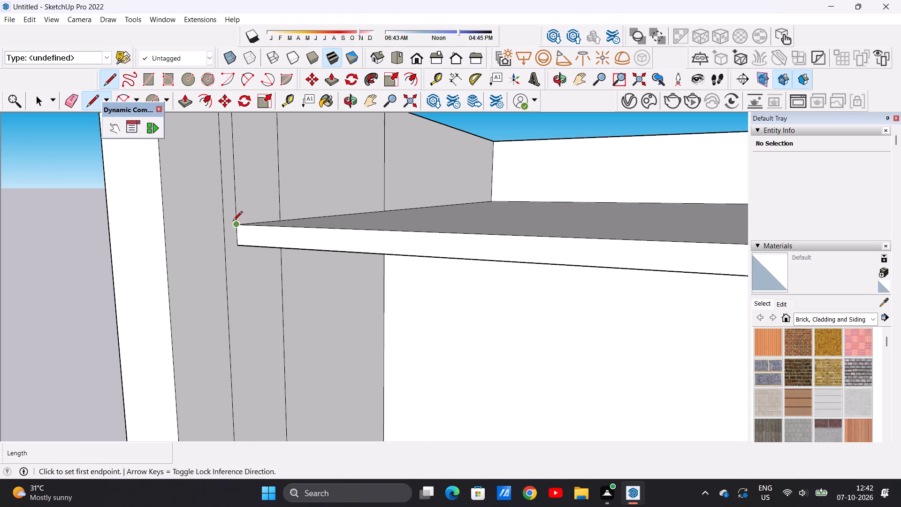
left_click(223, 223)
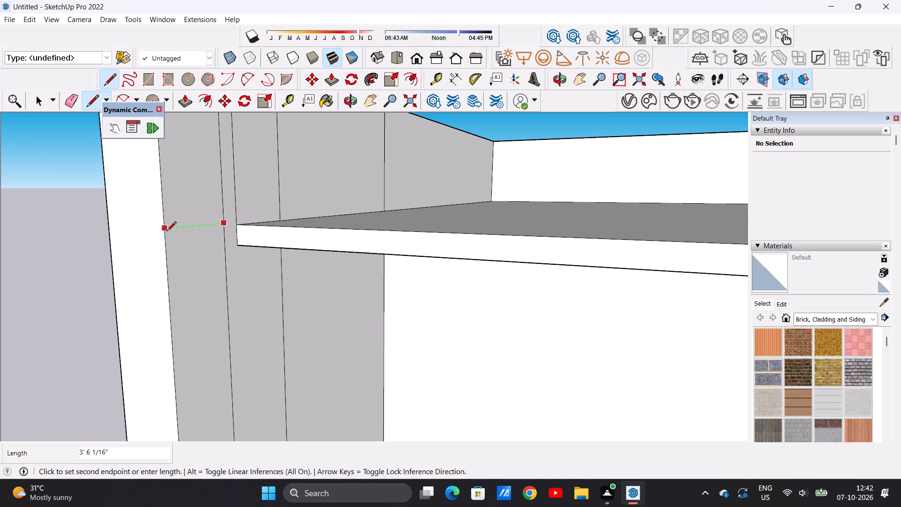
left_click(166, 231)
left_click(168, 269)
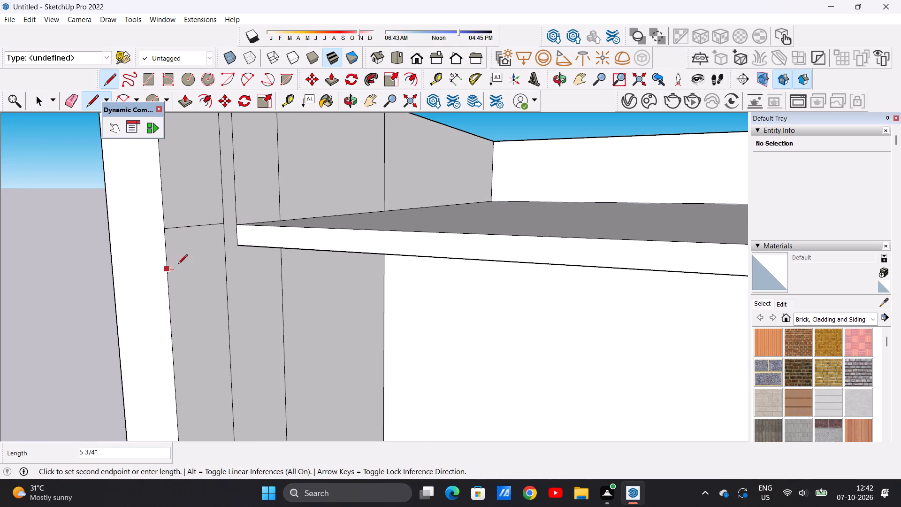
left_click(225, 261)
key("space")
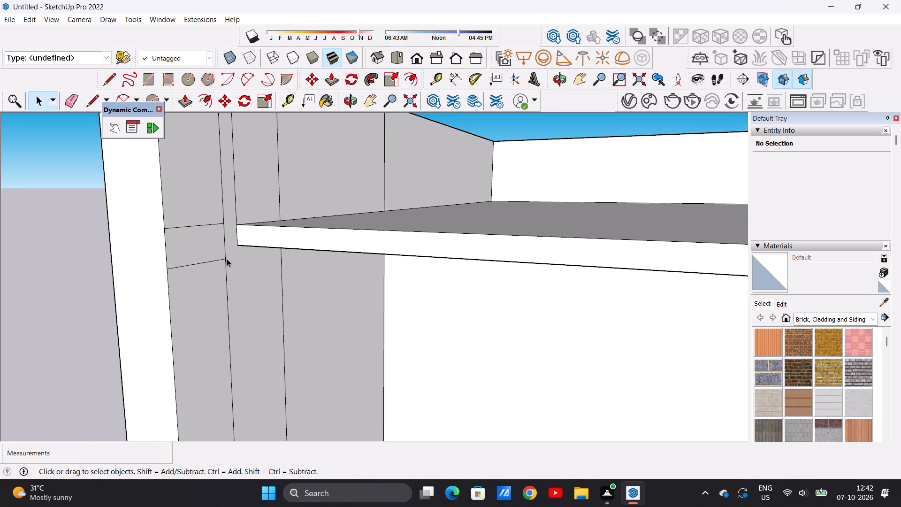
Push/pull the outlined strip on the corner post about 44' along the slab's front edge to the first column, forming a beam.
key("p")
left_click(186, 233)
scroll(282, 240, "down", 20)
scroll(282, 240, "down", 2)
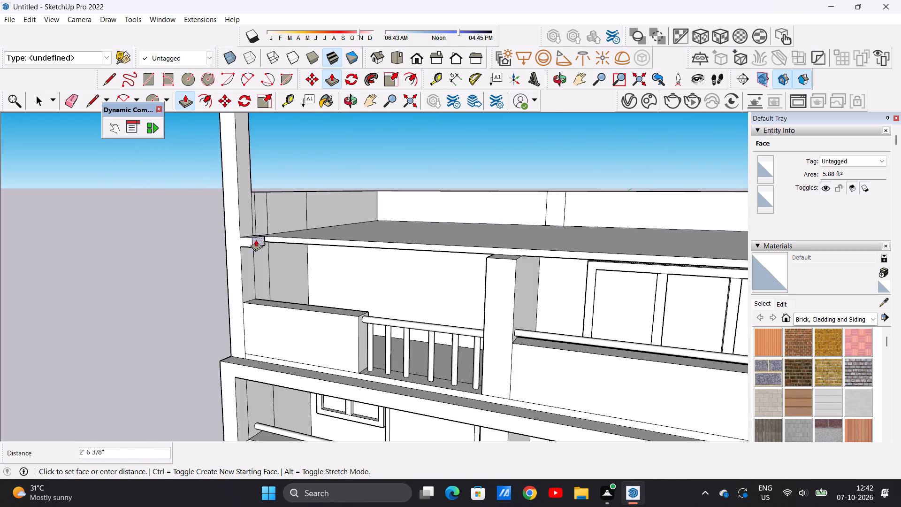
middle_click_drag(254, 240, 328, 234)
scroll(509, 255, "up", 4)
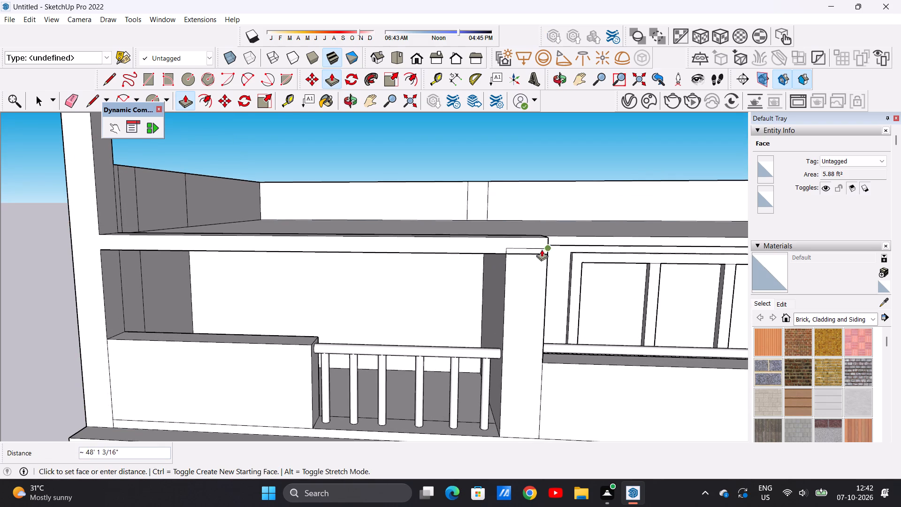
middle_click_drag(542, 249, 509, 248)
scroll(496, 247, "up", 10)
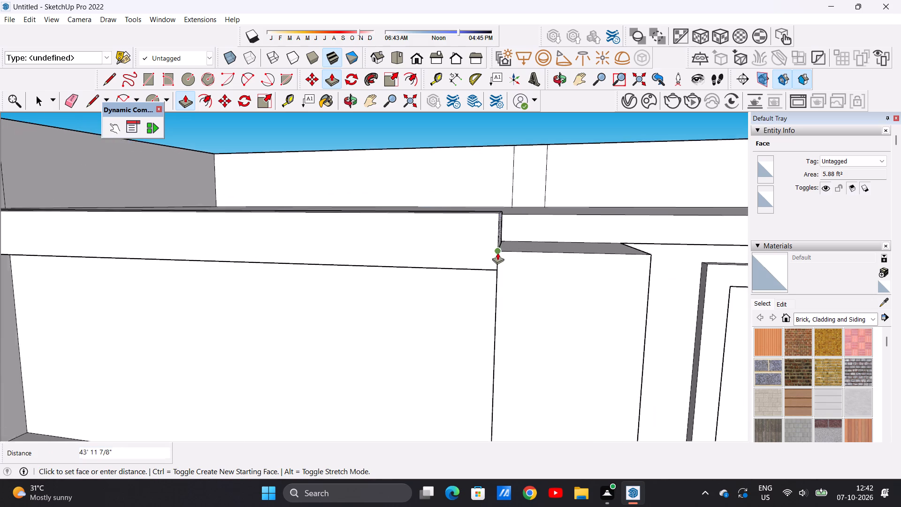
scroll(497, 253, "up", 7)
left_click(496, 271)
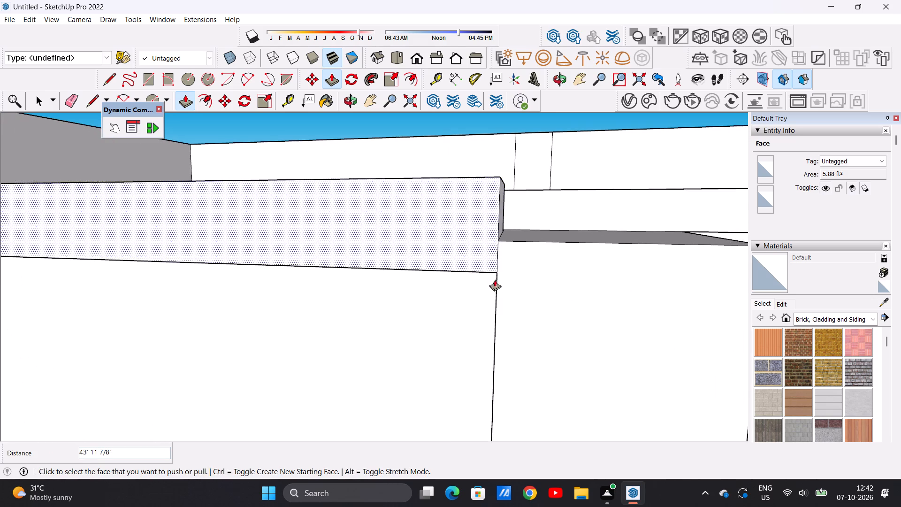
Push/pull the beam's free end face about 61' 4" further along the slab's front edge, across the middle bay to the second column.
scroll(495, 280, "down", 9)
middle_click_drag(547, 249, 494, 258)
scroll(463, 263, "up", 4)
left_click(454, 261)
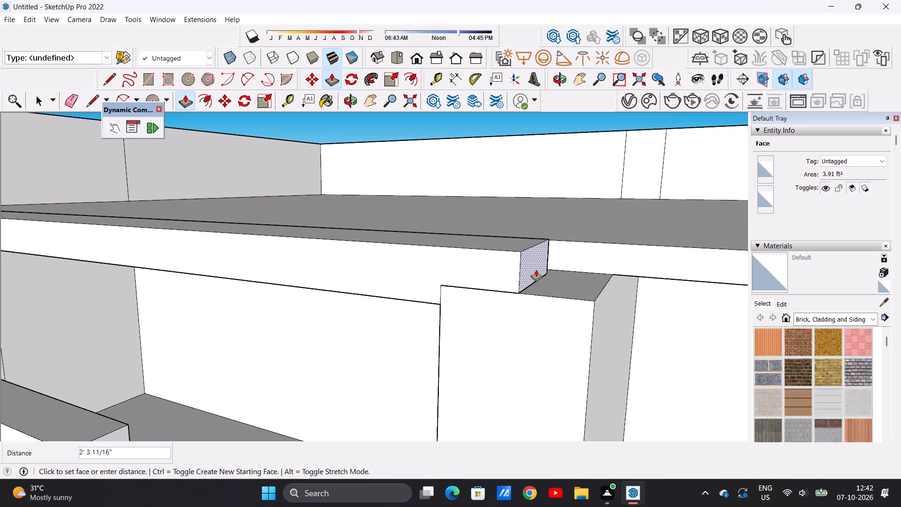
scroll(511, 280, "down", 20)
scroll(511, 280, "down", 2)
middle_click_drag(475, 299, 539, 292)
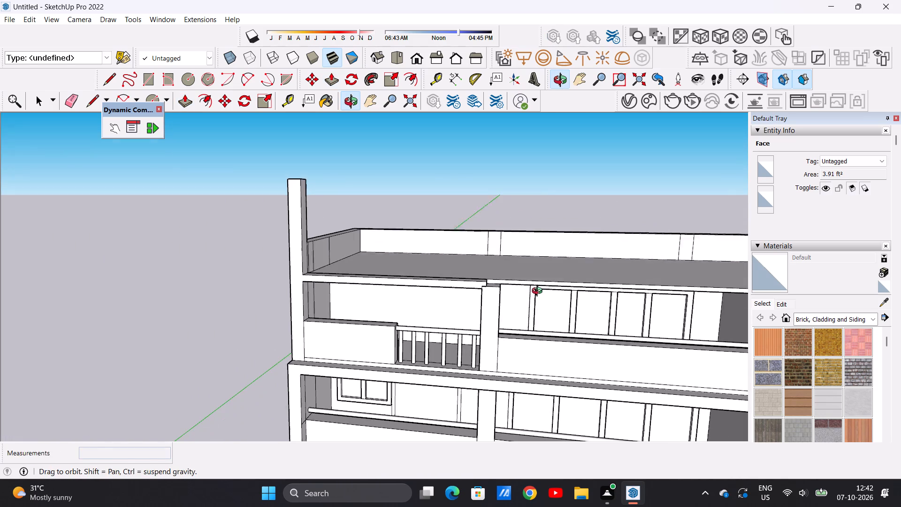
middle_click_drag(539, 292, 540, 292)
scroll(529, 295, "down", 2)
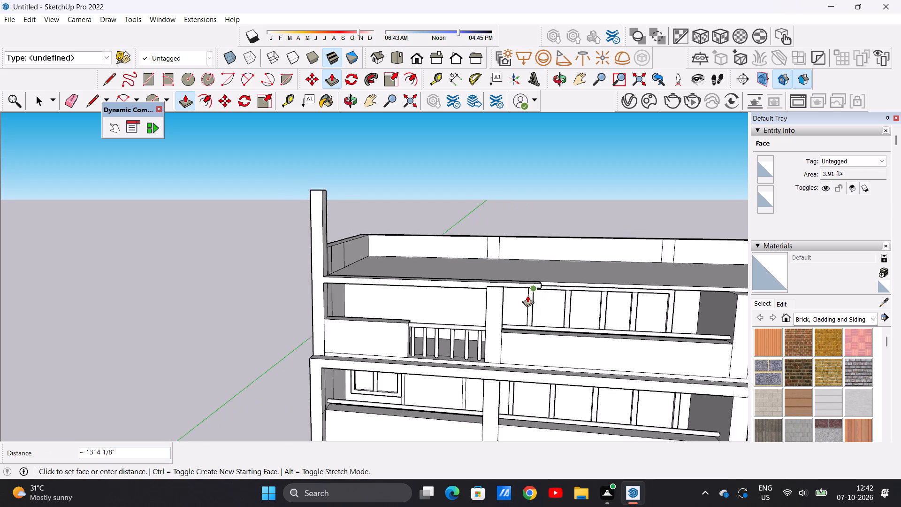
scroll(527, 295, "down", 5)
scroll(634, 295, "up", 15)
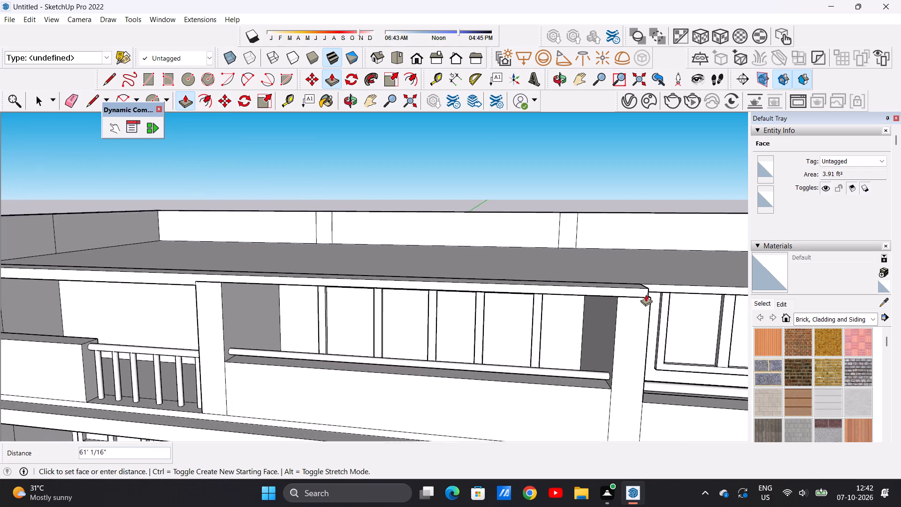
scroll(655, 295, "up", 1)
middle_click_drag(655, 295, 577, 296)
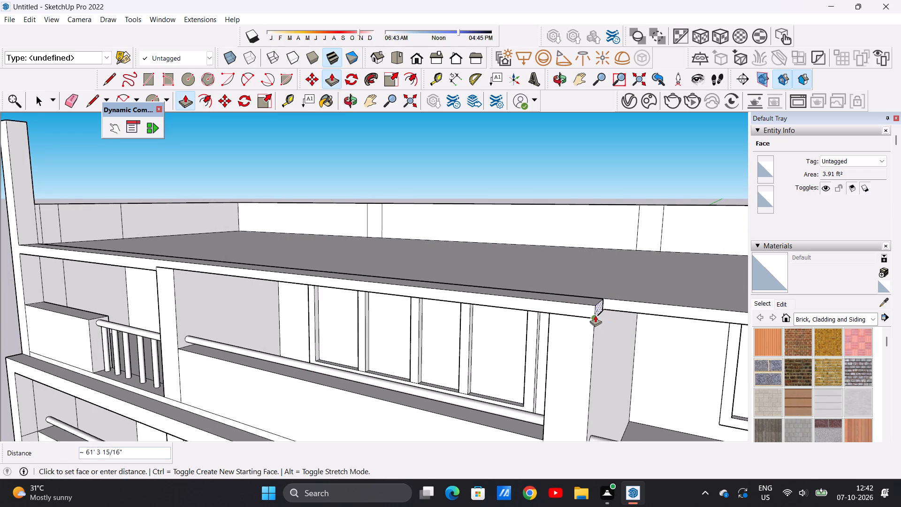
left_click(595, 315)
key("space")
Push/pull the front beam's underside down about 1' 1" in the handrail-post bay and about 1' in the middle bay.
scroll(506, 324, "down", 15)
middle_click_drag(444, 318, 445, 318)
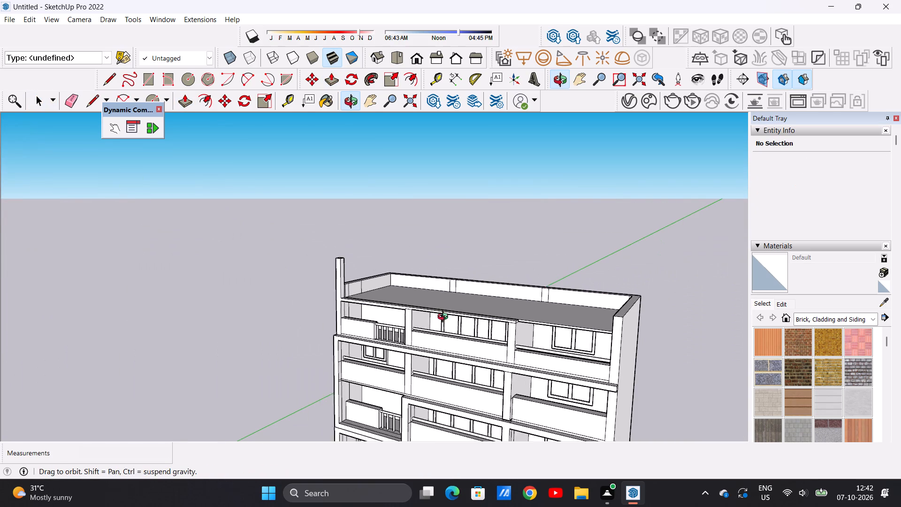
middle_click_drag(445, 318, 525, 307)
scroll(397, 307, "up", 5)
middle_click_drag(402, 306, 418, 261)
scroll(418, 261, "up", 1)
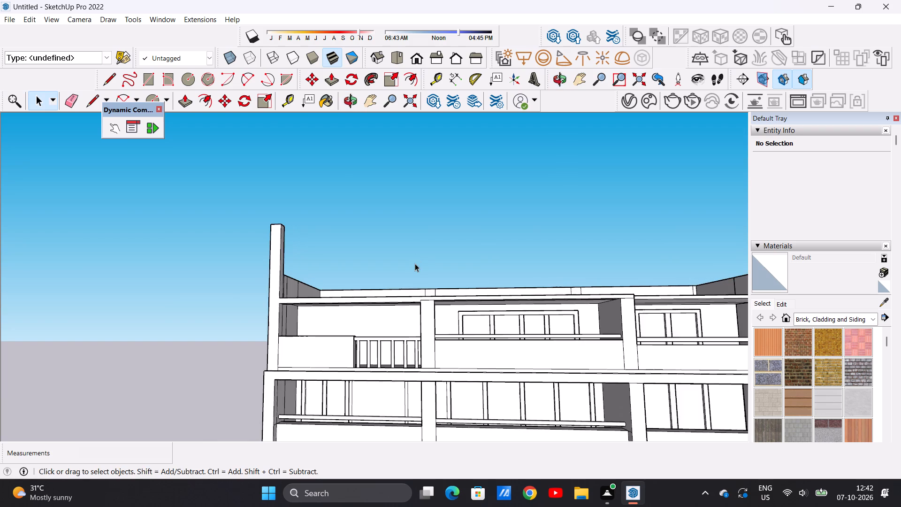
scroll(406, 307, "up", 5)
middle_click_drag(411, 302, 420, 248)
scroll(412, 282, "up", 5)
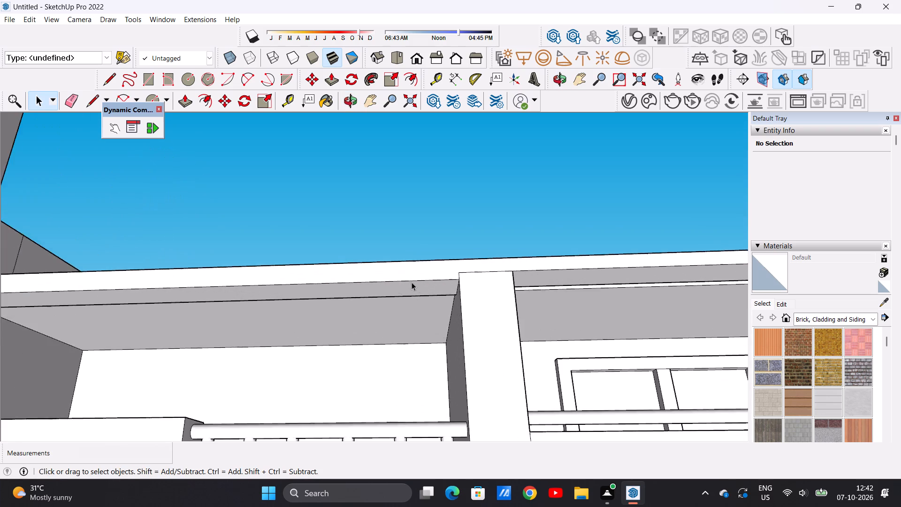
scroll(412, 282, "up", 4)
scroll(413, 283, "down", 5)
scroll(422, 292, "up", 5)
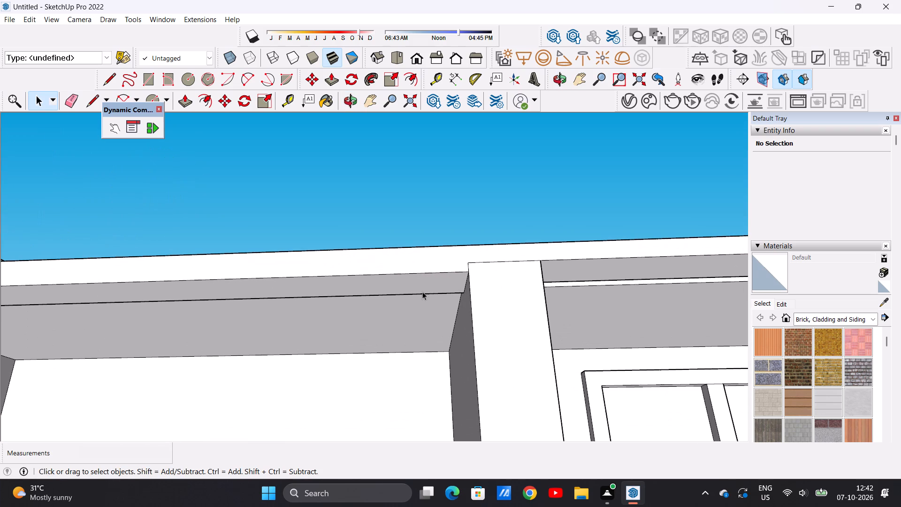
key("p")
left_click(437, 279)
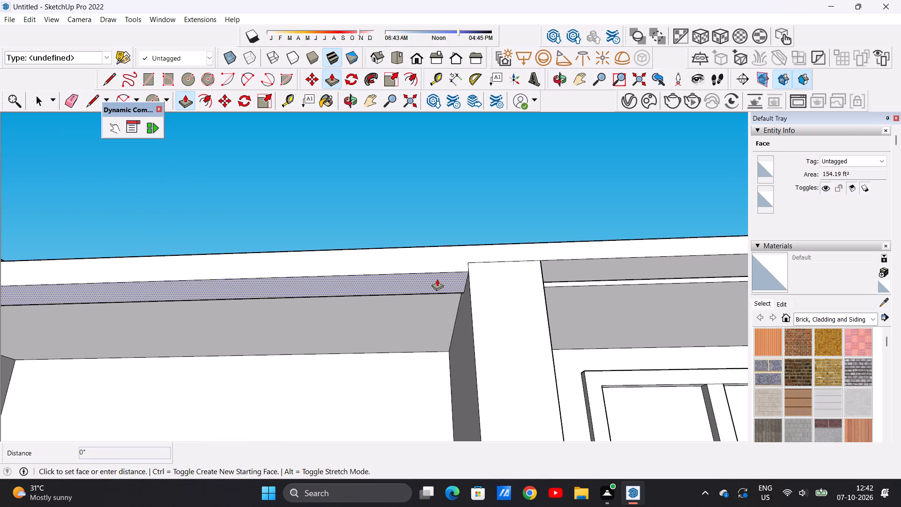
left_click(448, 295)
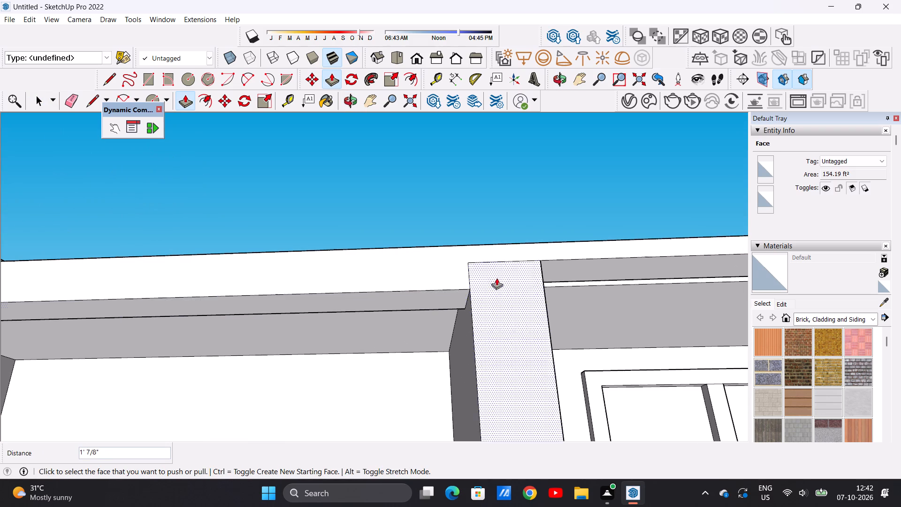
left_click(558, 267)
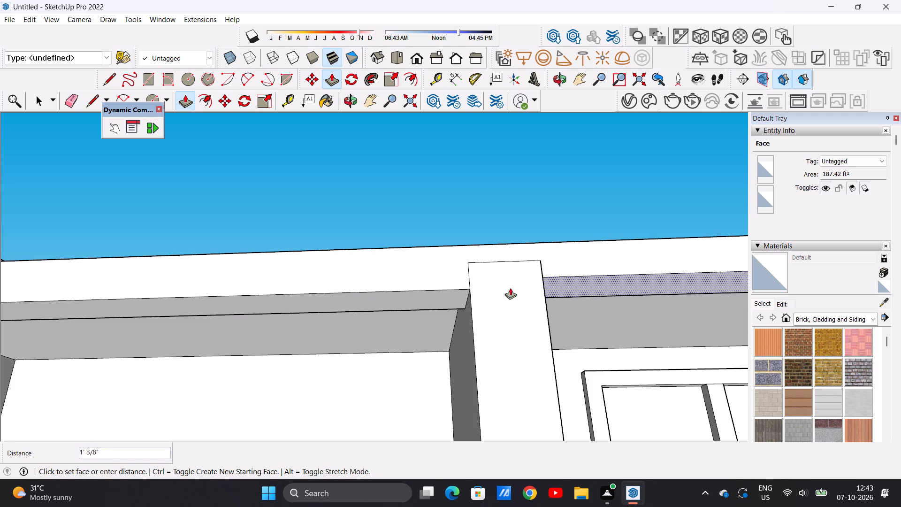
left_click(472, 285)
Examine the new front beam, the roof parapet and the whole front facade from near and far.
scroll(437, 334, "down", 9)
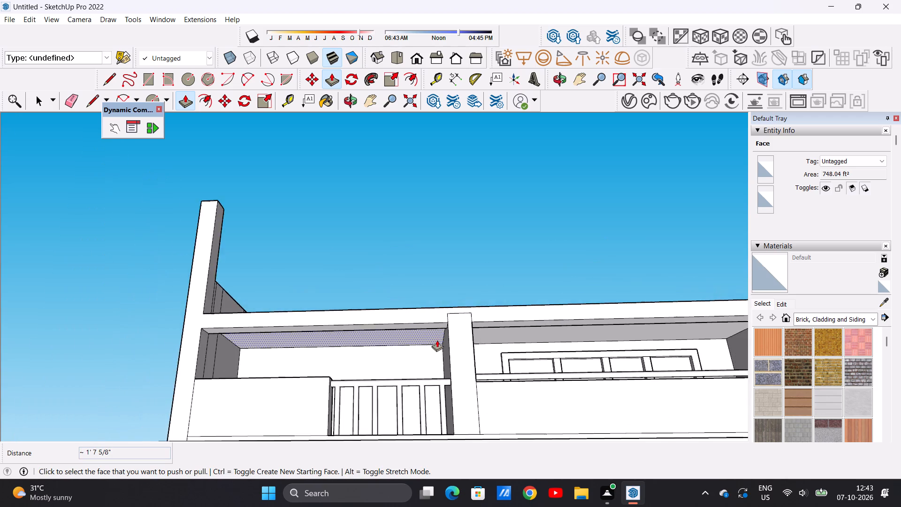
scroll(437, 340, "down", 9)
middle_click_drag(542, 320, 539, 400)
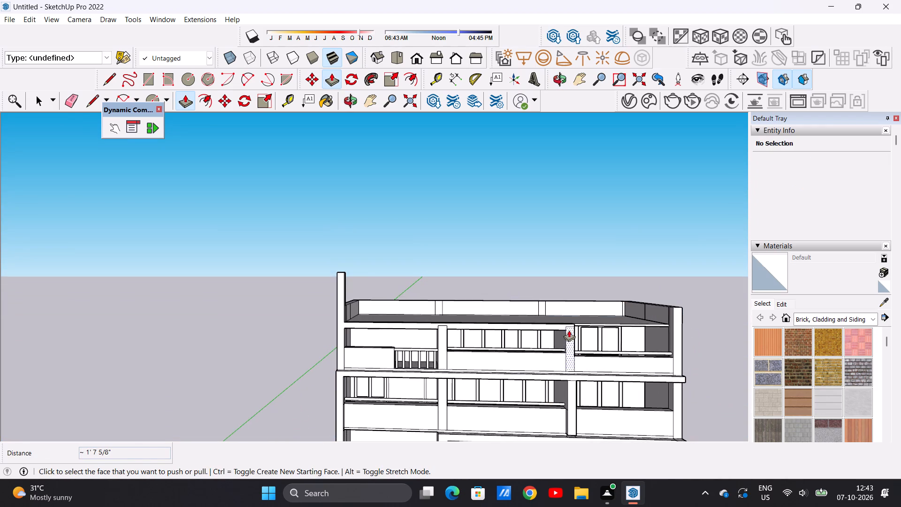
scroll(569, 330, "up", 7)
key("space")
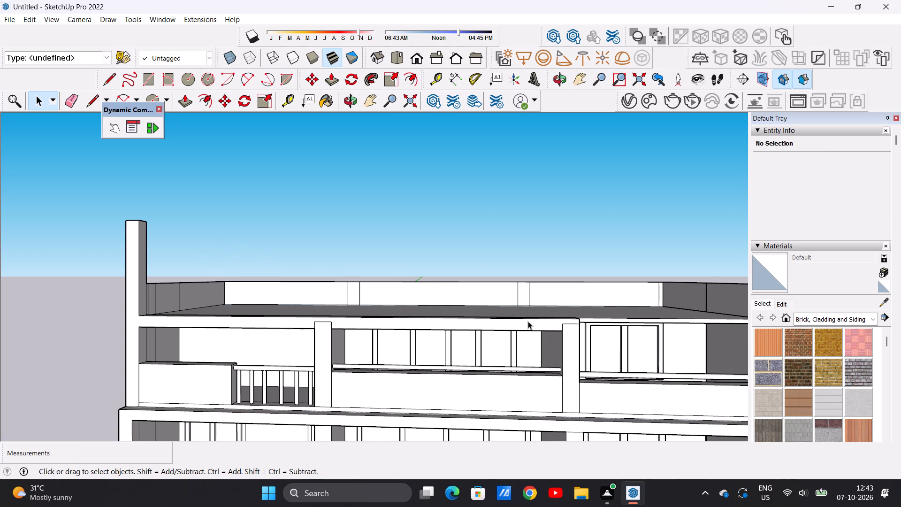
scroll(493, 348, "down", 11)
scroll(433, 293, "down", 12)
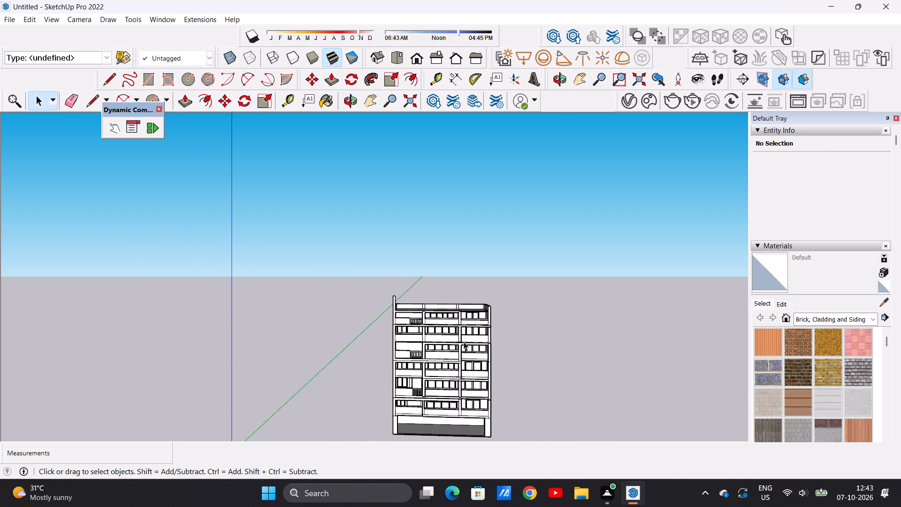
scroll(463, 345, "up", 10)
middle_click_drag(442, 272, 409, 369)
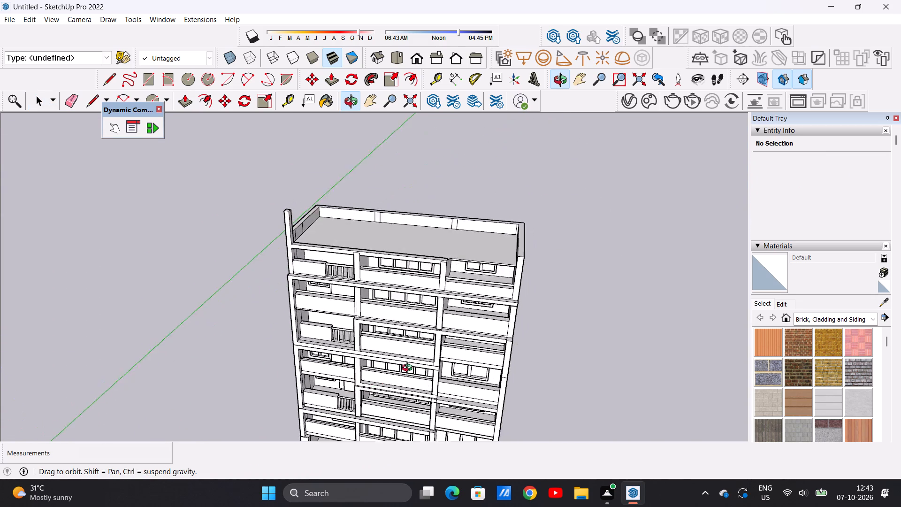
middle_click_drag(409, 369, 417, 355)
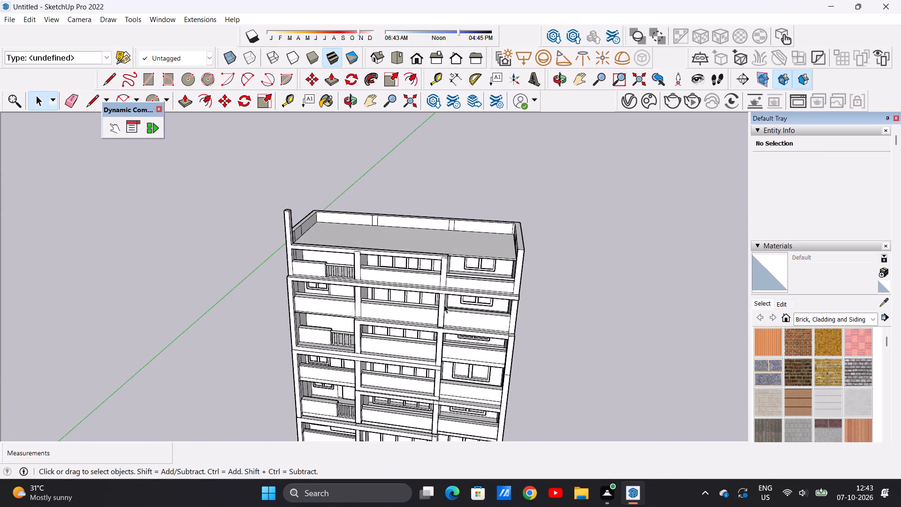
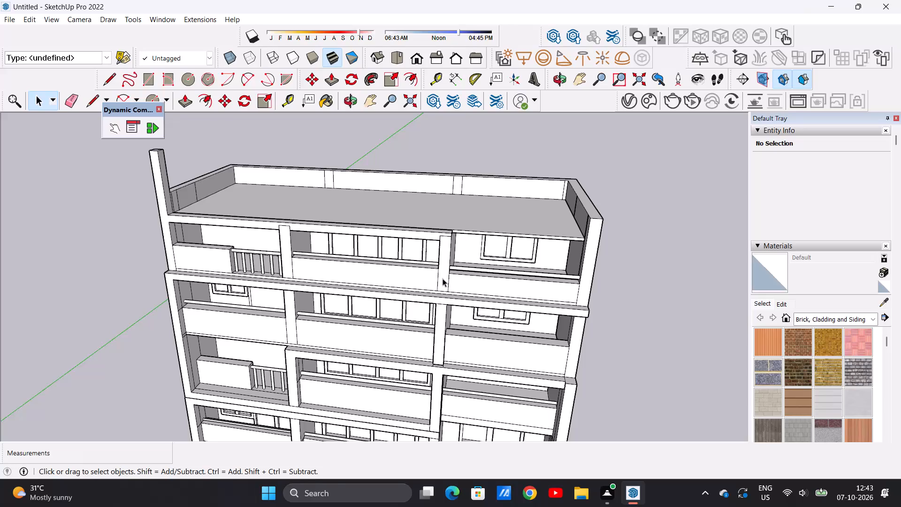
Examine the roof parapet, the tall corner post, the front beam and the whole front facade from near and far.
scroll(450, 272, "down", 4)
scroll(291, 277, "up", 2)
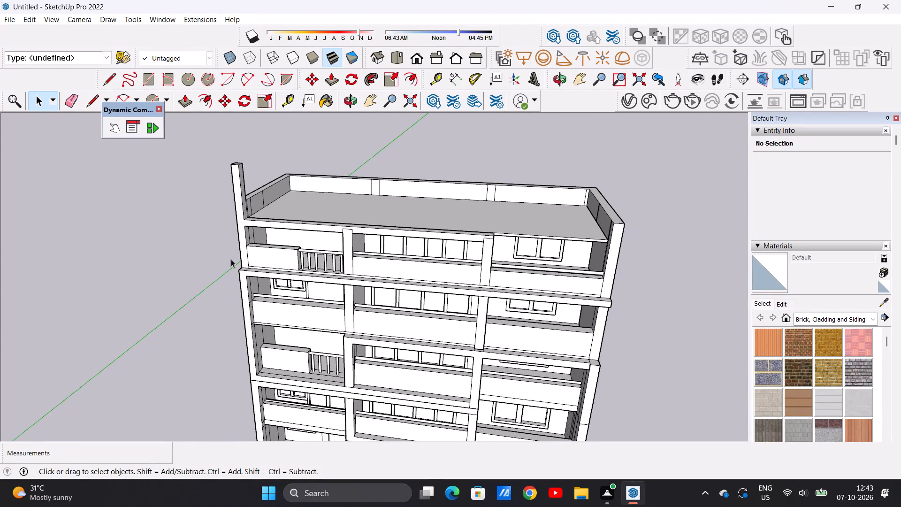
middle_click_drag(229, 259, 395, 289)
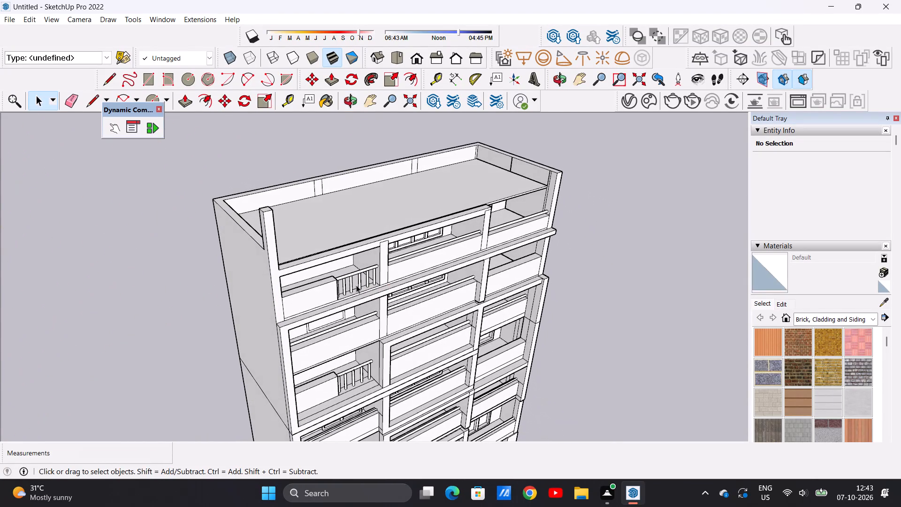
middle_click_drag(367, 280, 305, 216)
scroll(294, 245, "down", 4)
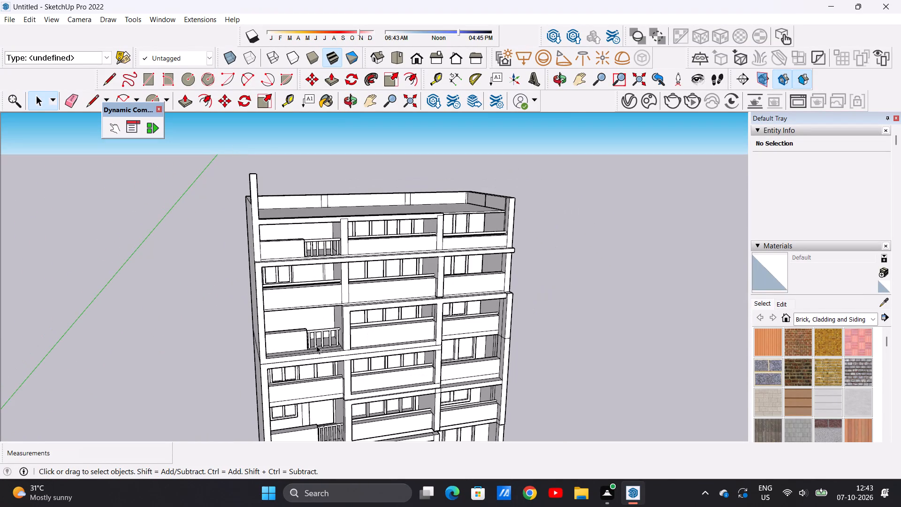
scroll(322, 364, "down", 8)
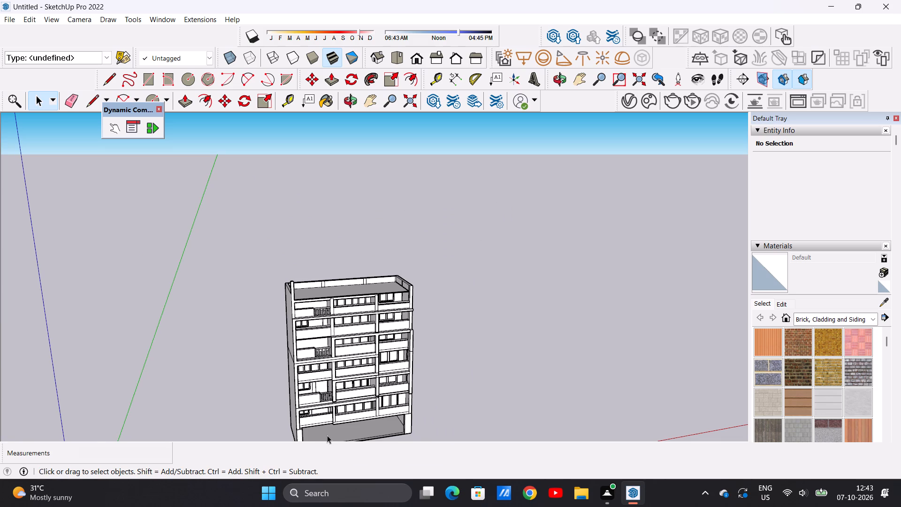
scroll(329, 437, "up", 8)
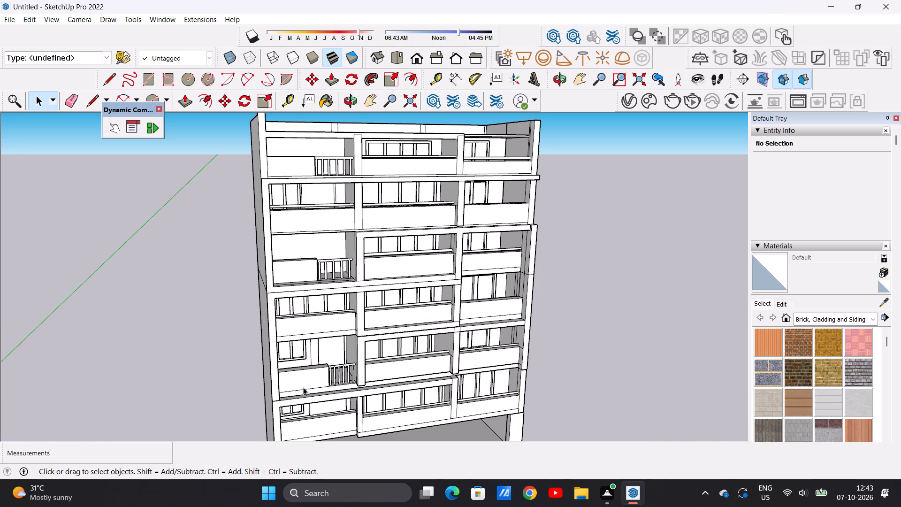
scroll(283, 325, "down", 12)
scroll(292, 276, "up", 12)
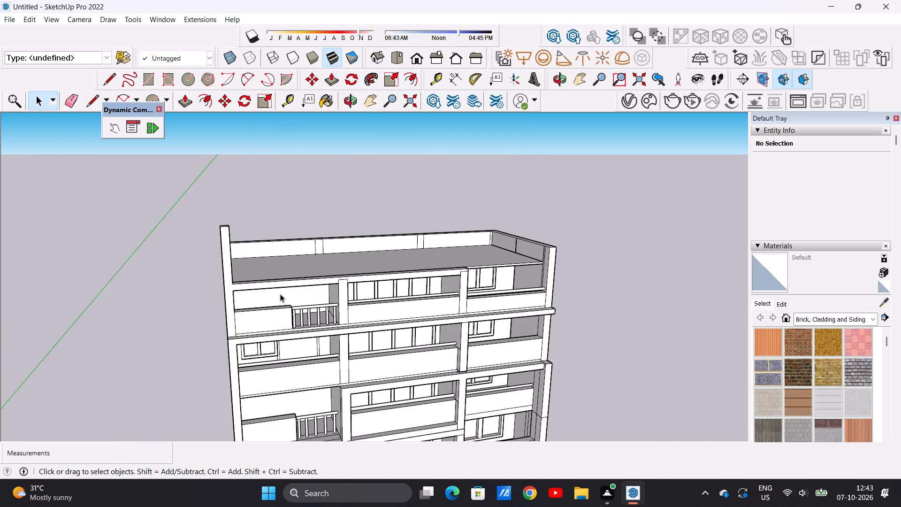
middle_click_drag(257, 298, 330, 307)
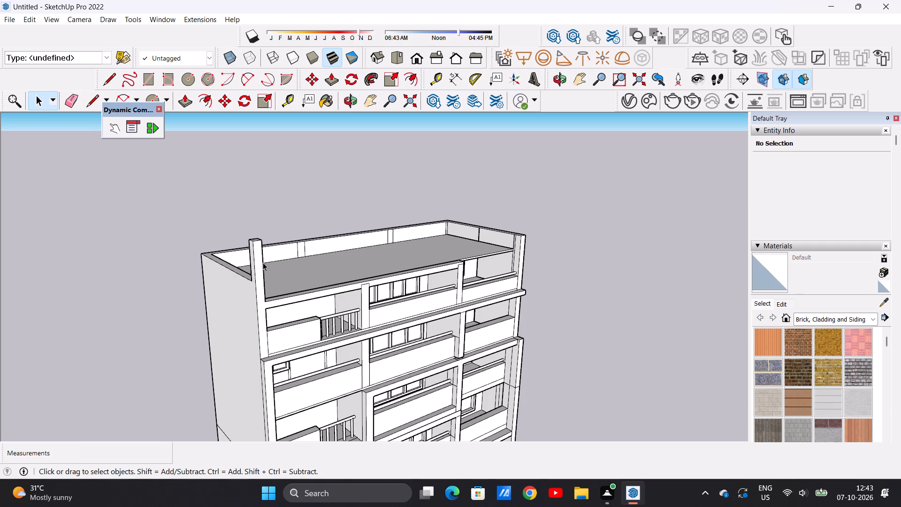
scroll(279, 302, "up", 5)
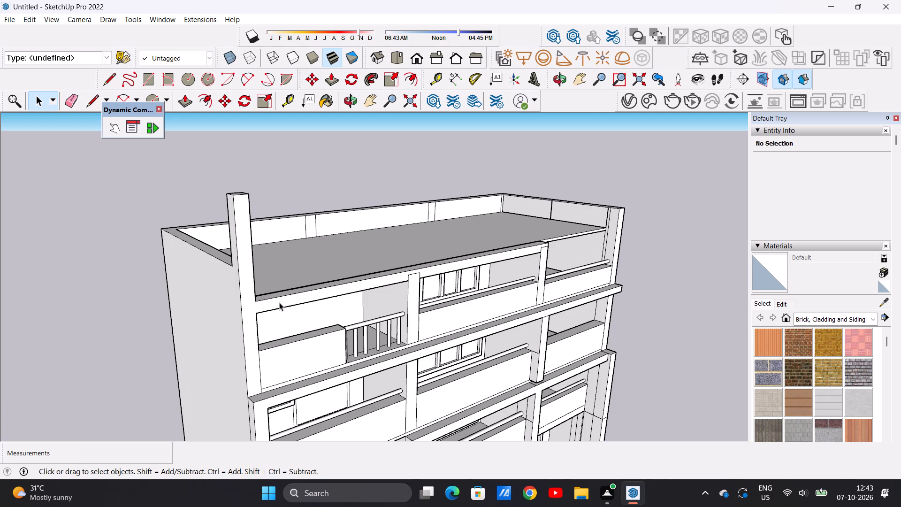
scroll(253, 280, "down", 1)
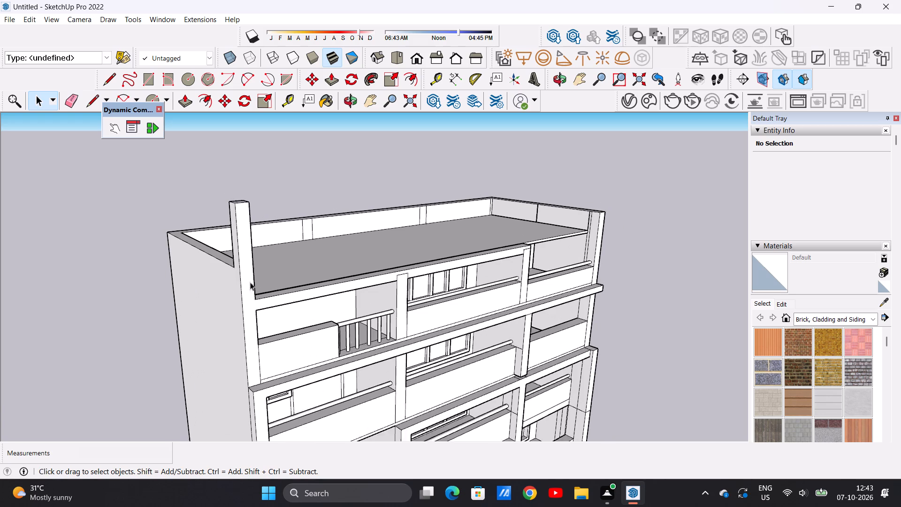
scroll(250, 282, "down", 5)
scroll(270, 315, "up", 3)
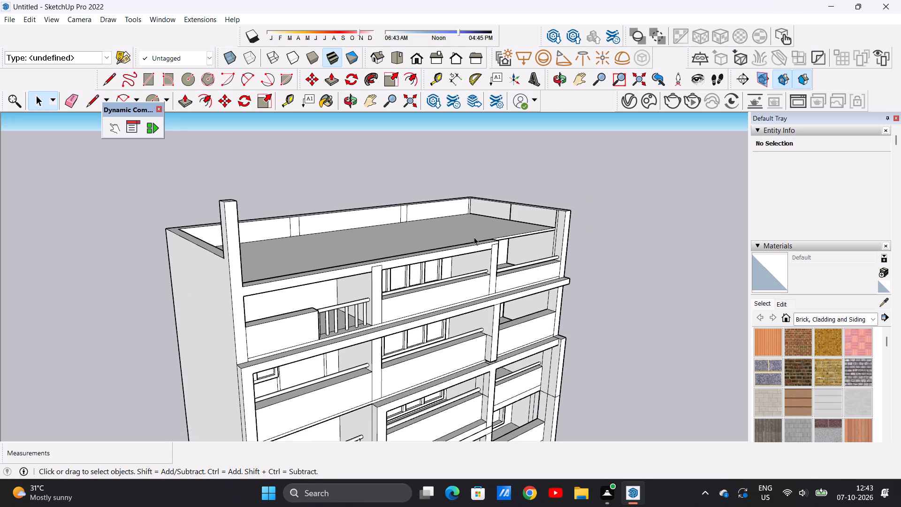
middle_click_drag(435, 258, 432, 238)
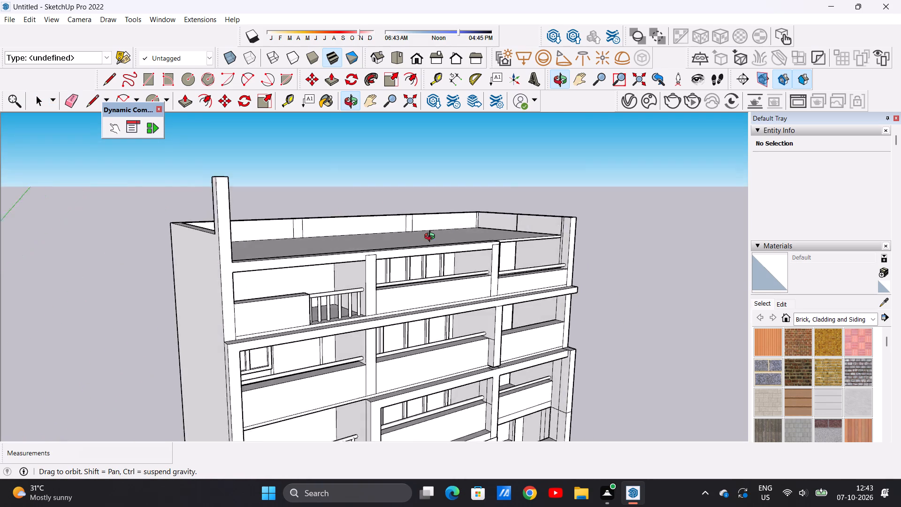
middle_click_drag(432, 238, 459, 246)
scroll(260, 268, "down", 9)
scroll(260, 293, "up", 6)
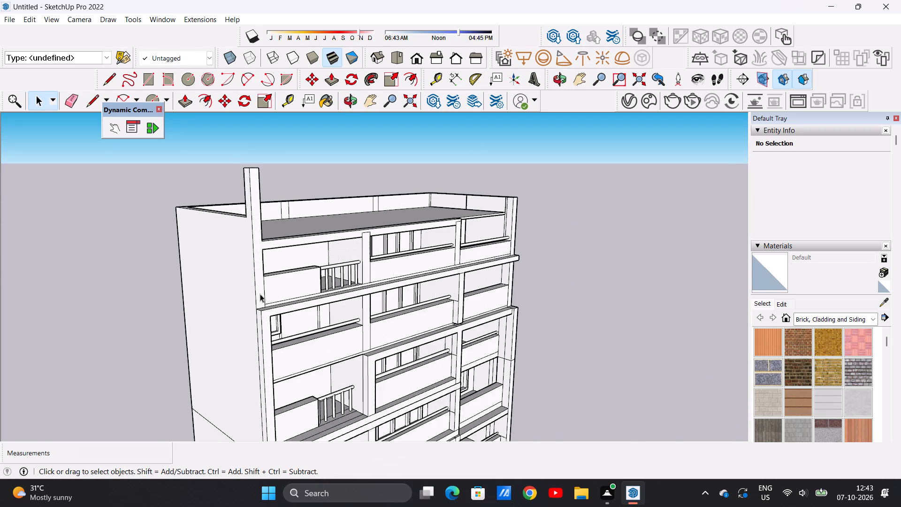
Push/pull the joined front face of the tall corner post and roof beam outward about 1' 7".
scroll(260, 294, "up", 4)
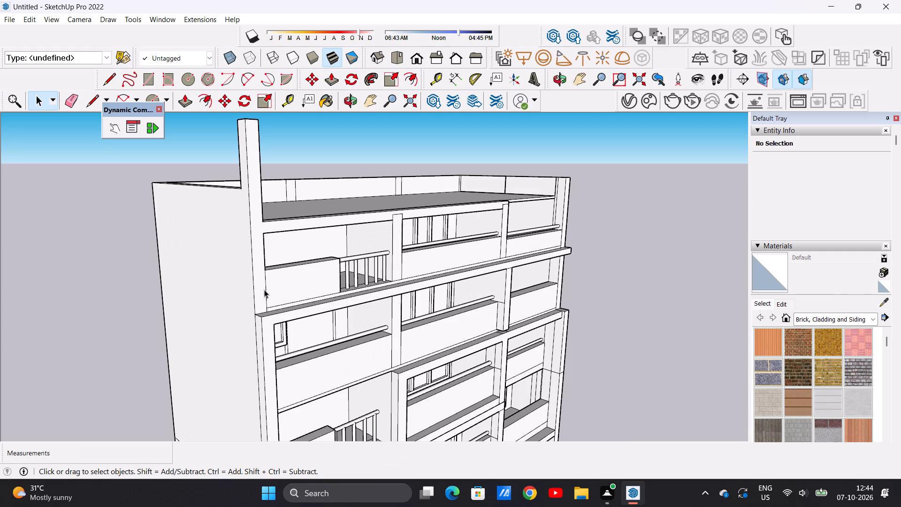
key("p")
left_click(260, 264)
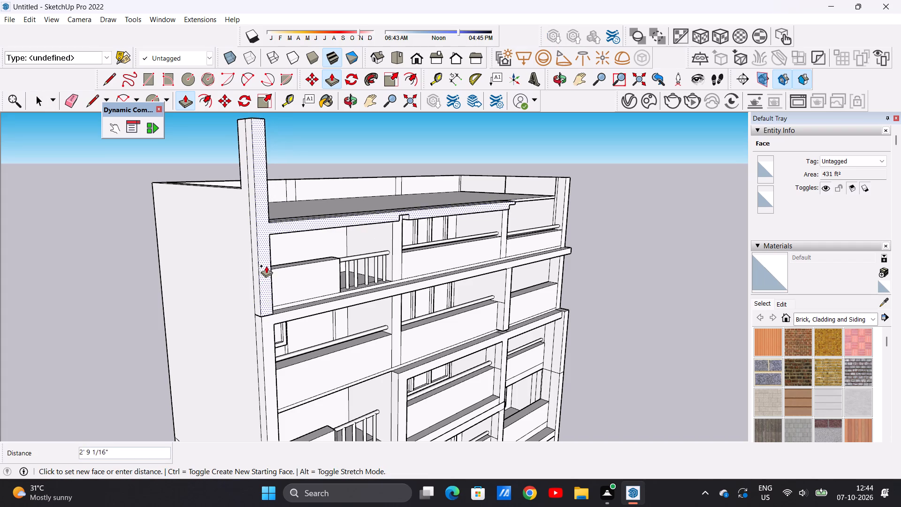
left_click(264, 262)
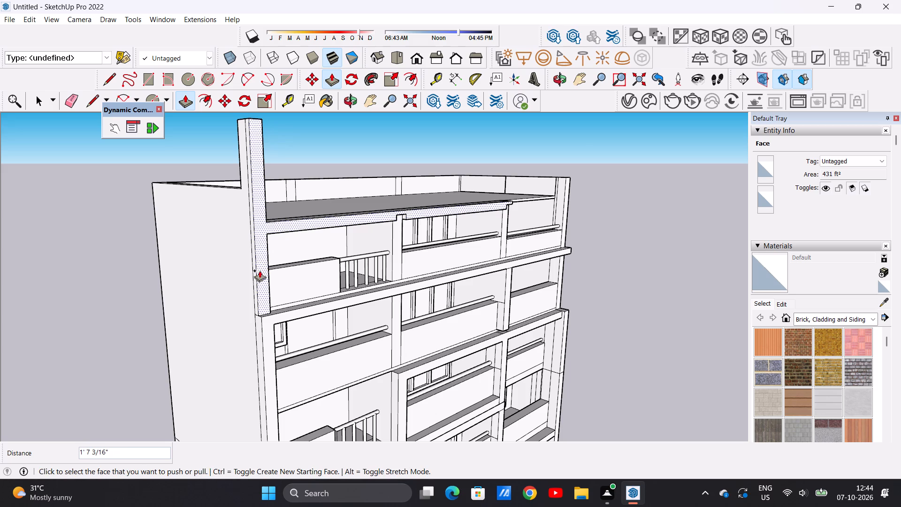
Push/pull the top-storey second column's front face outward about 1' 7", flush with the front roof beam.
scroll(456, 159, "down", 4)
middle_click_drag(520, 177, 273, 209)
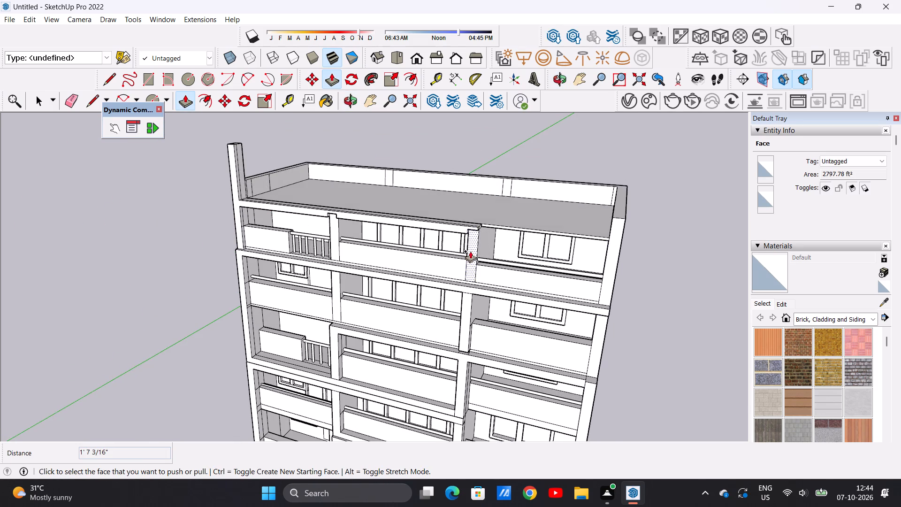
scroll(450, 214, "up", 10)
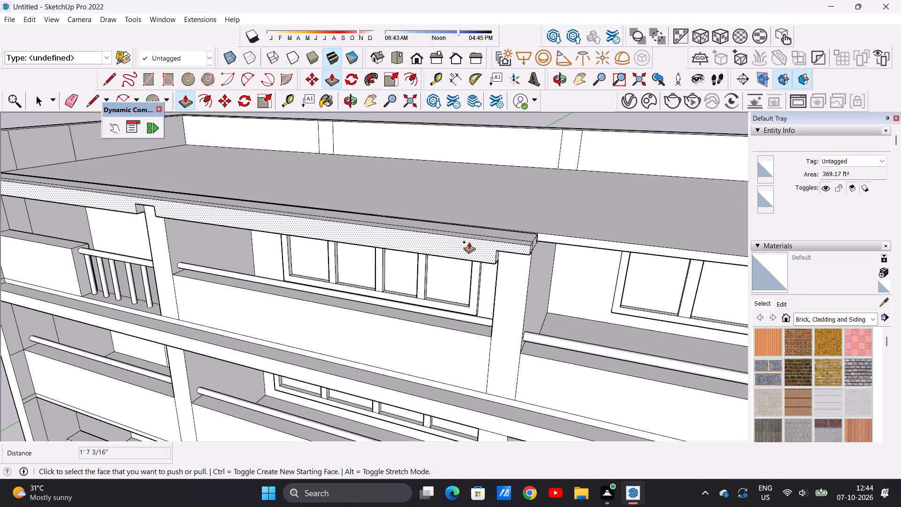
left_click(469, 242)
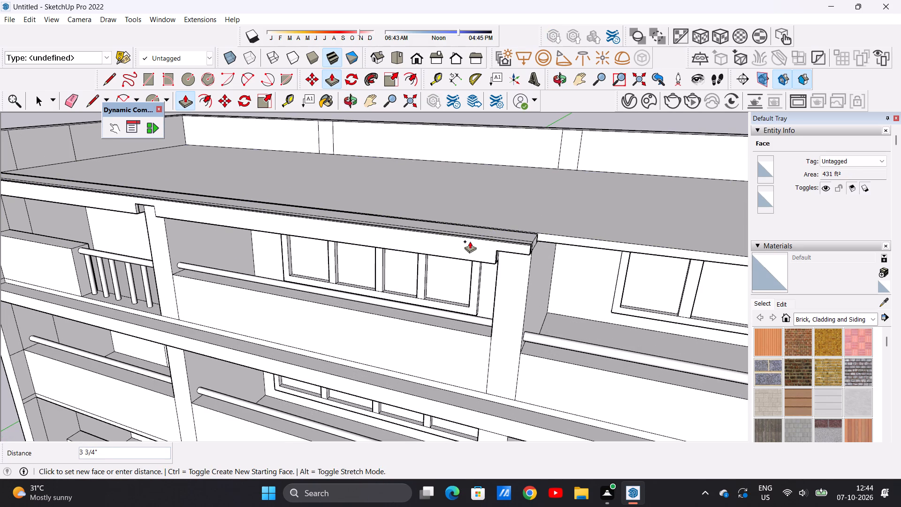
key("space")
scroll(476, 269, "down", 8)
scroll(501, 280, "up", 10)
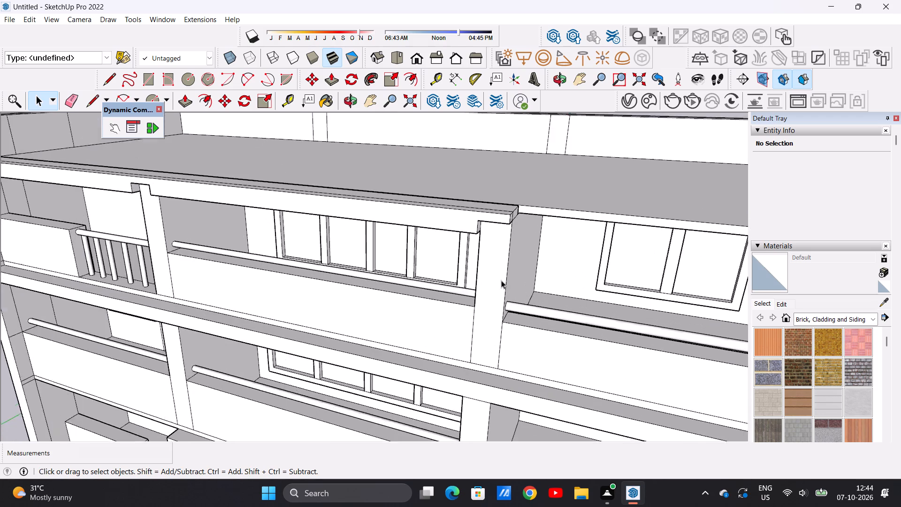
scroll(501, 280, "up", 2)
key("p")
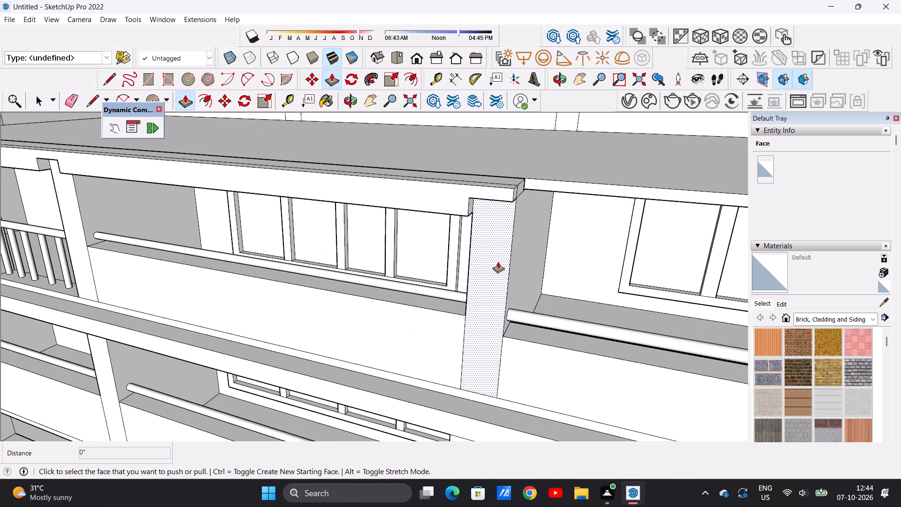
left_click(498, 261)
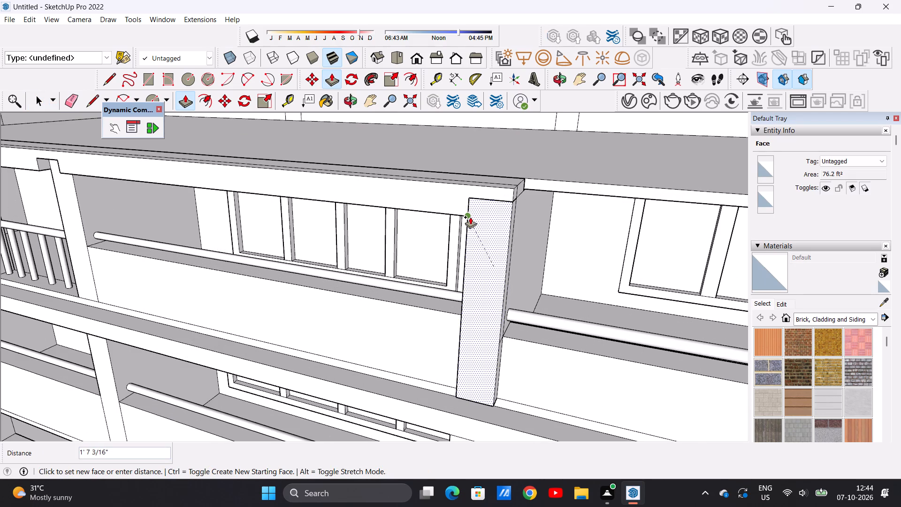
left_click(470, 215)
key("space")
scroll(466, 292, "down", 2)
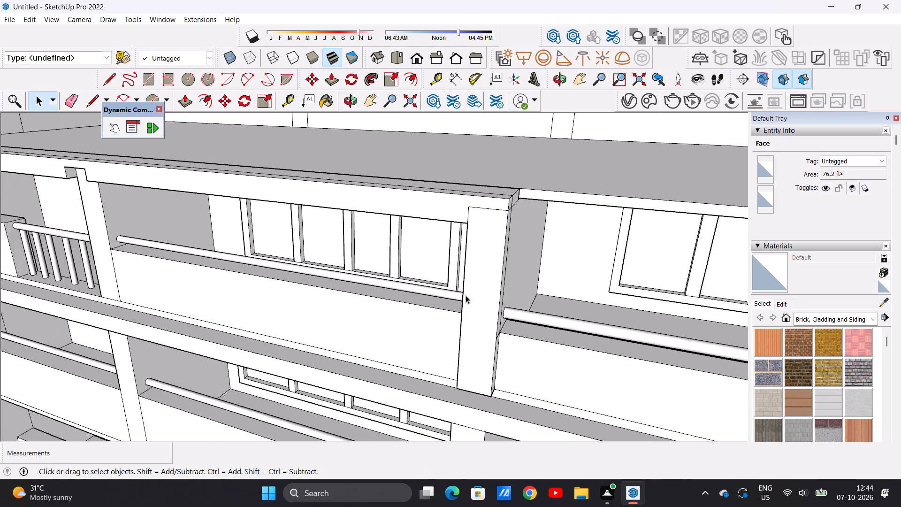
Push/pull the narrow floor-edge strip below the top-storey balcony wall outward about 1' 7", flush with the corner post.
scroll(466, 295, "down", 15)
middle_click_drag(336, 240, 520, 230)
scroll(367, 263, "up", 2)
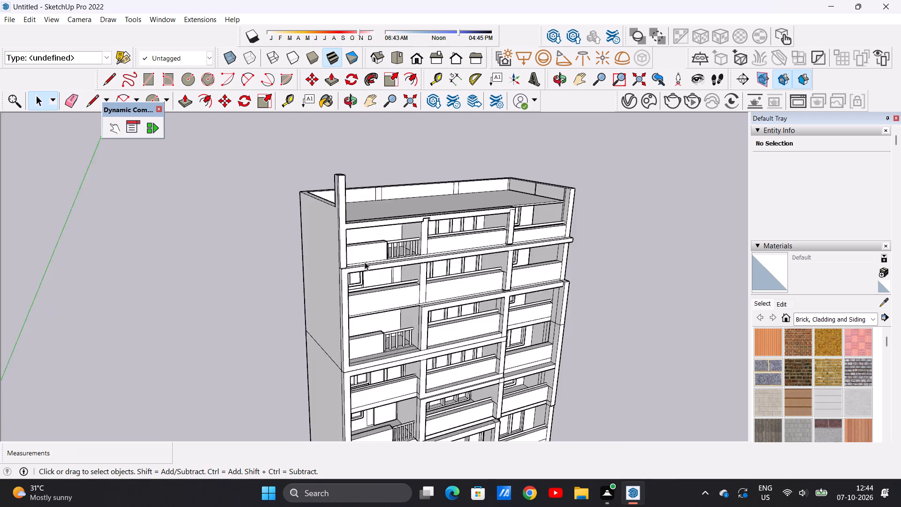
scroll(365, 262, "up", 20)
scroll(365, 262, "up", 1)
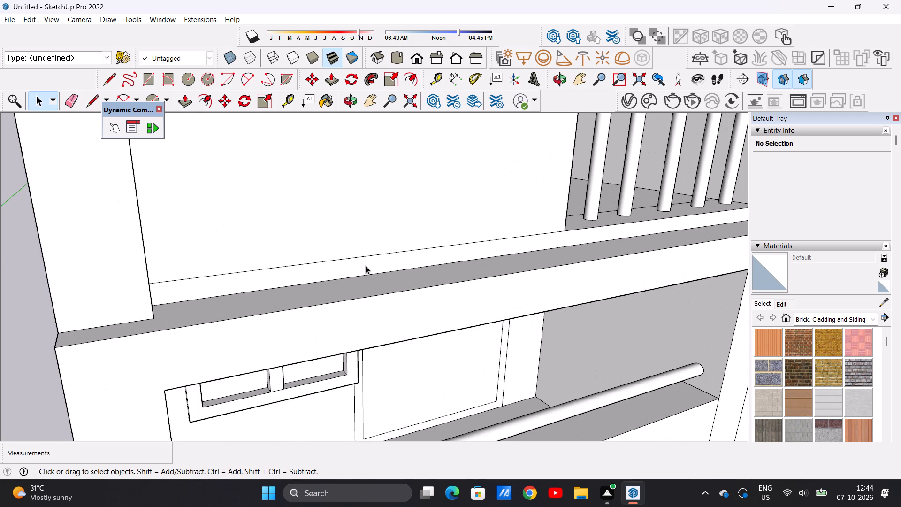
key("p")
left_click(333, 261)
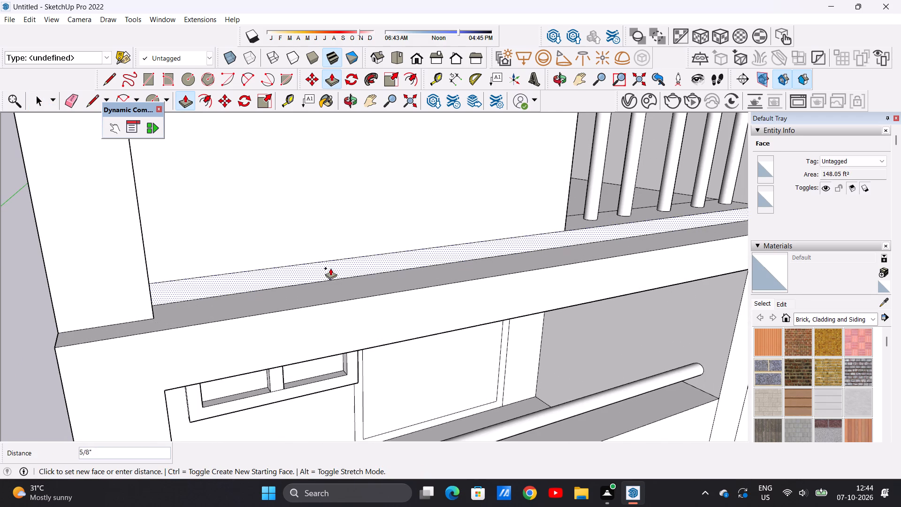
scroll(217, 290, "down", 5)
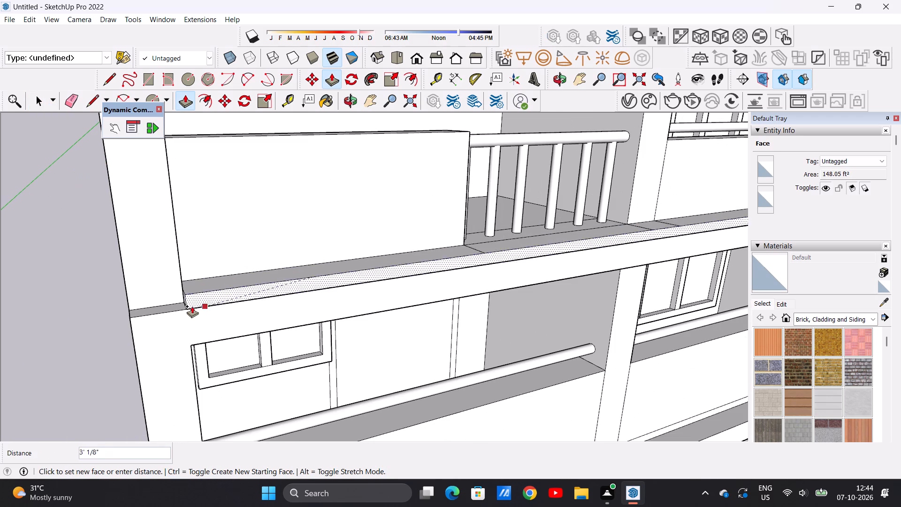
scroll(193, 293, "up", 2)
scroll(214, 270, "down", 9)
scroll(203, 276, "up", 12)
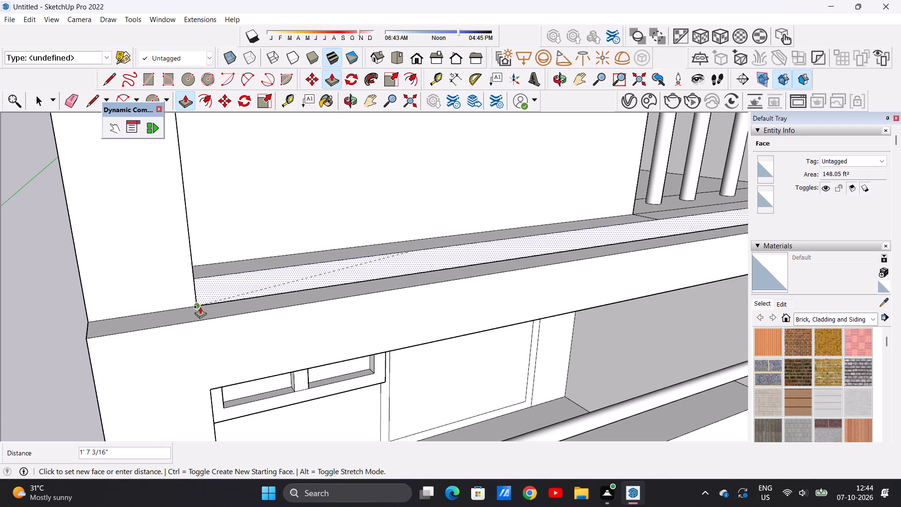
left_click(200, 307)
key("space")
scroll(292, 279, "down", 17)
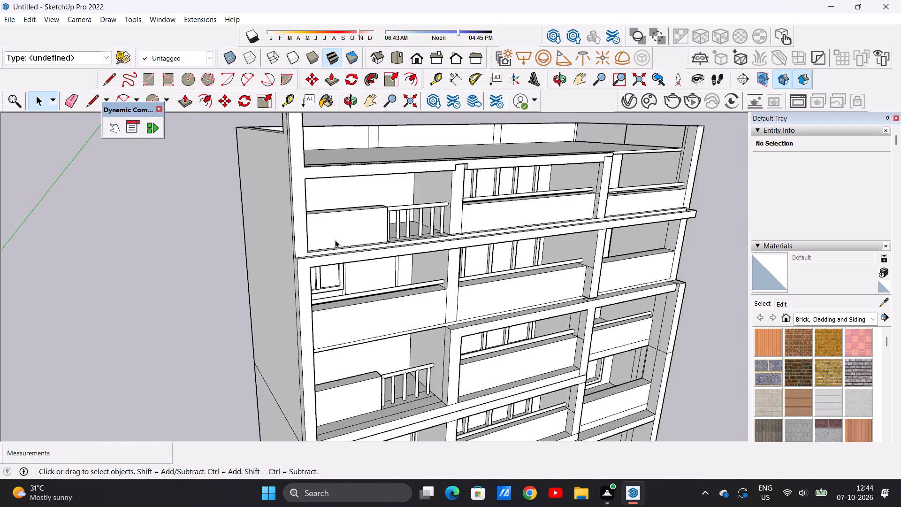
Erase the four short vertical lines marking the two column outlines on the rear roof parapet's inner face.
scroll(335, 240, "down", 13)
middle_click_drag(443, 204, 348, 172)
scroll(351, 169, "down", 1)
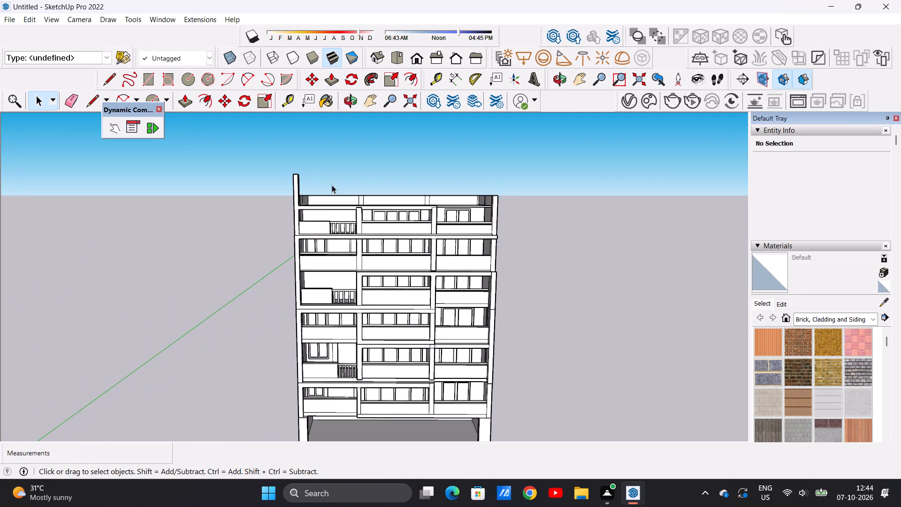
scroll(328, 190, "down", 11)
scroll(388, 177, "up", 12)
middle_click_drag(327, 190, 296, 325)
scroll(288, 191, "up", 13)
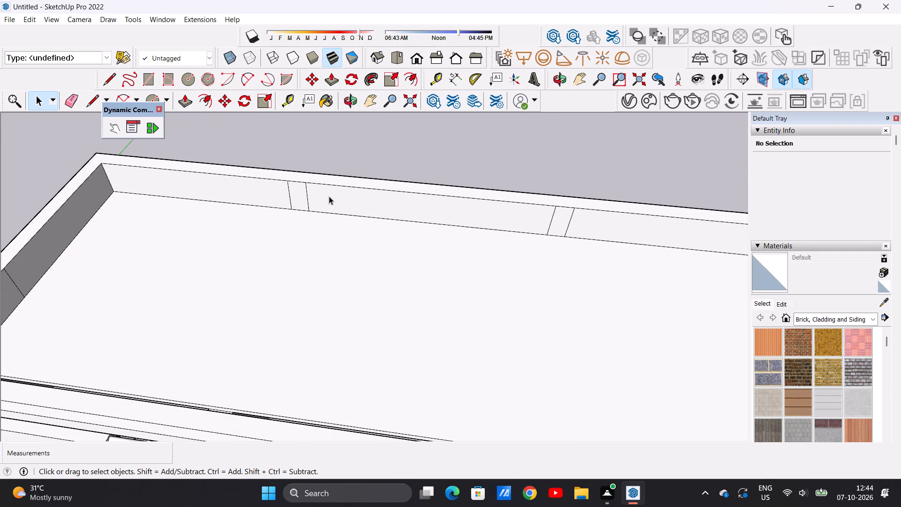
key("e")
left_click_drag(288, 192, 311, 201)
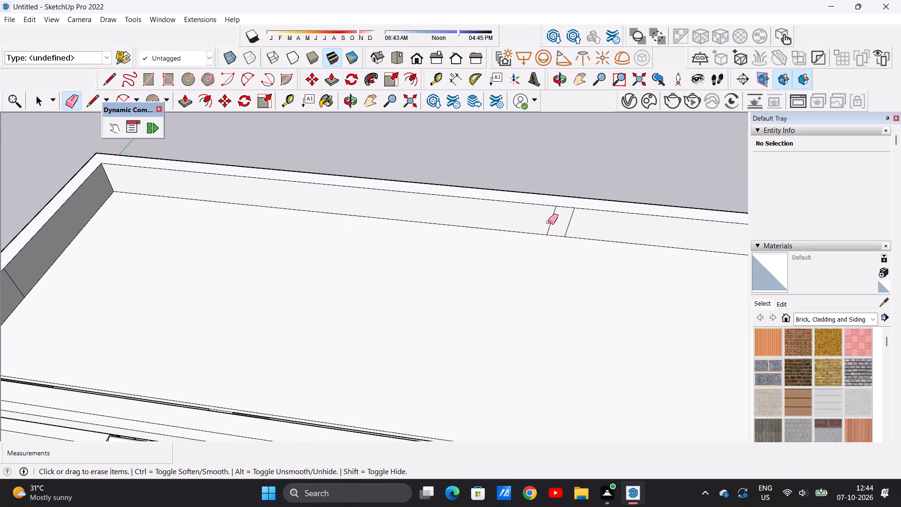
left_click_drag(548, 222, 567, 218)
left_click_drag(568, 220, 577, 217)
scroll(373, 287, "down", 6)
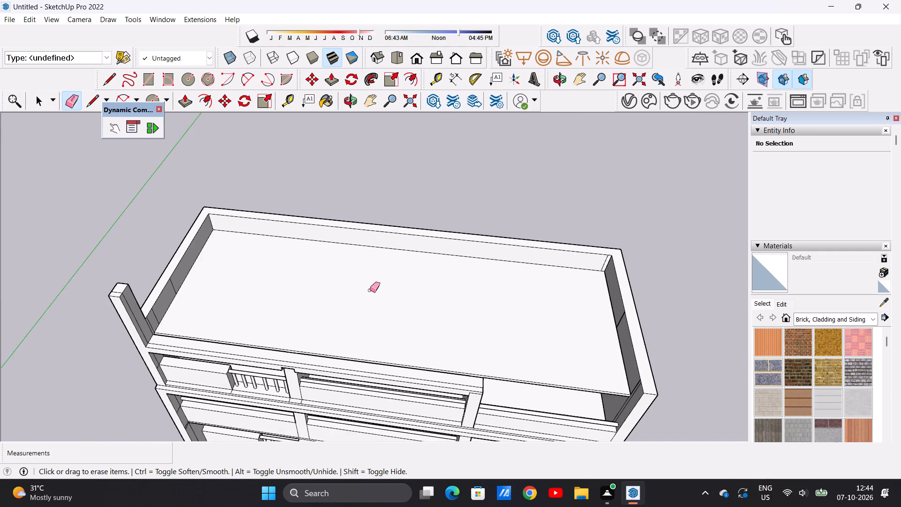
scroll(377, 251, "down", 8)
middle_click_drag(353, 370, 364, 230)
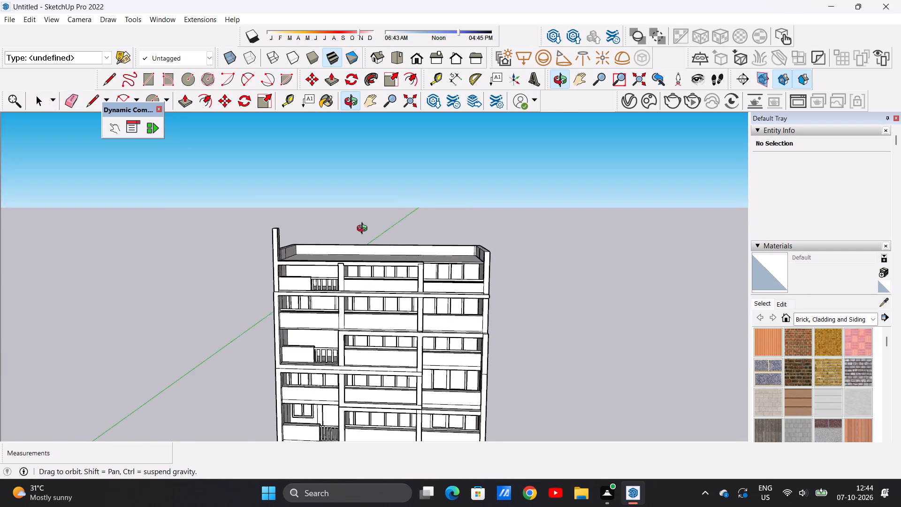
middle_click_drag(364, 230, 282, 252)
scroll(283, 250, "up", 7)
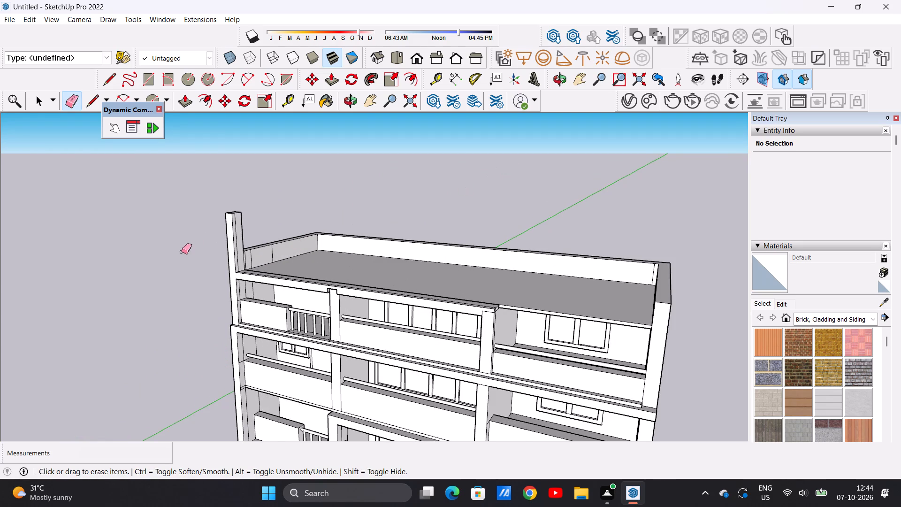
Erase the two remaining vertical lines on the inner face of the side roof parapet near the tall corner post.
scroll(405, 225, "down", 1)
scroll(381, 186, "down", 5)
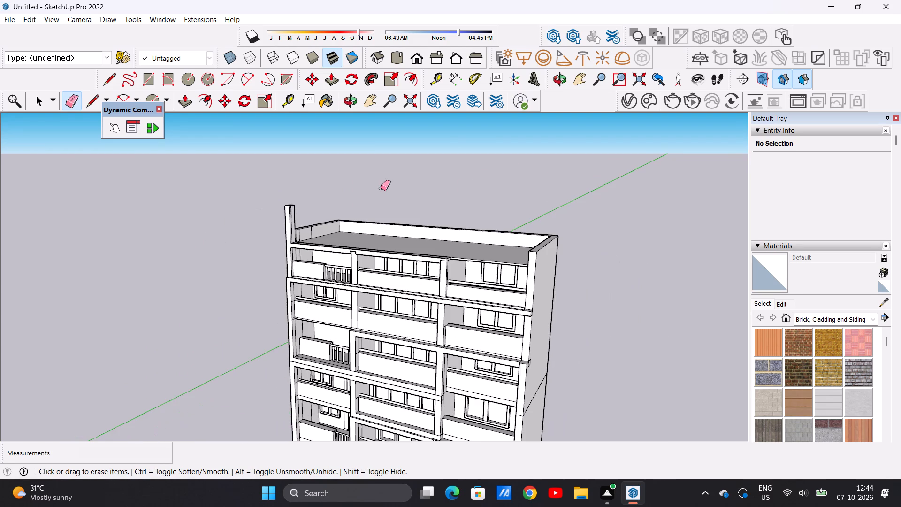
scroll(381, 188, "down", 2)
middle_click_drag(476, 214, 384, 278)
scroll(338, 184, "up", 12)
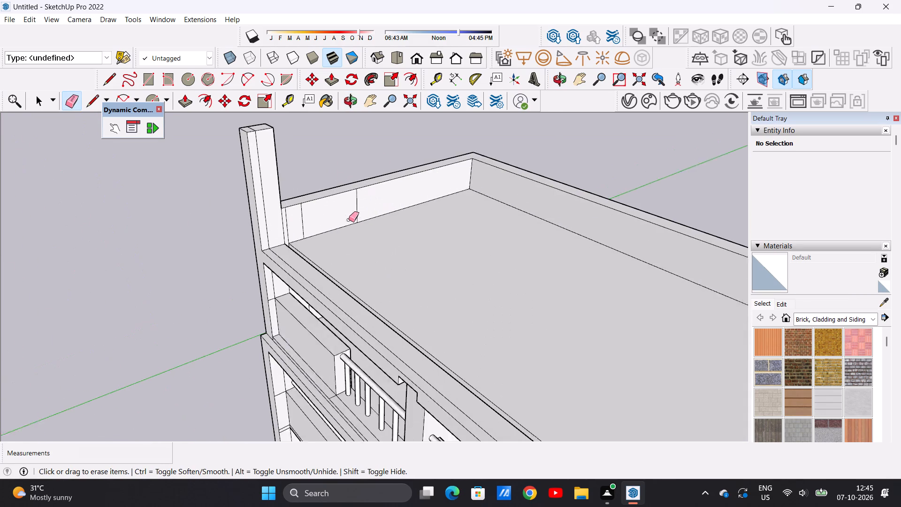
scroll(349, 220, "up", 2)
left_click_drag(352, 210, 373, 202)
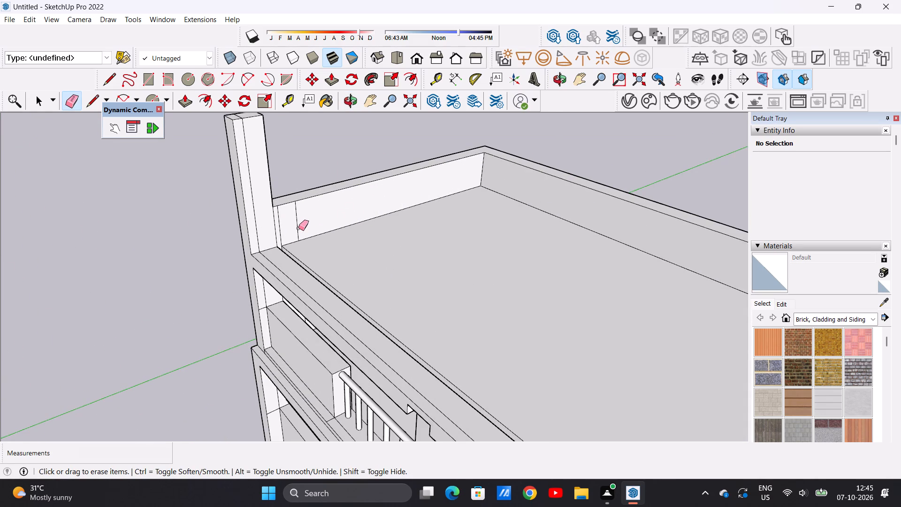
left_click_drag(298, 228, 302, 223)
key("space")
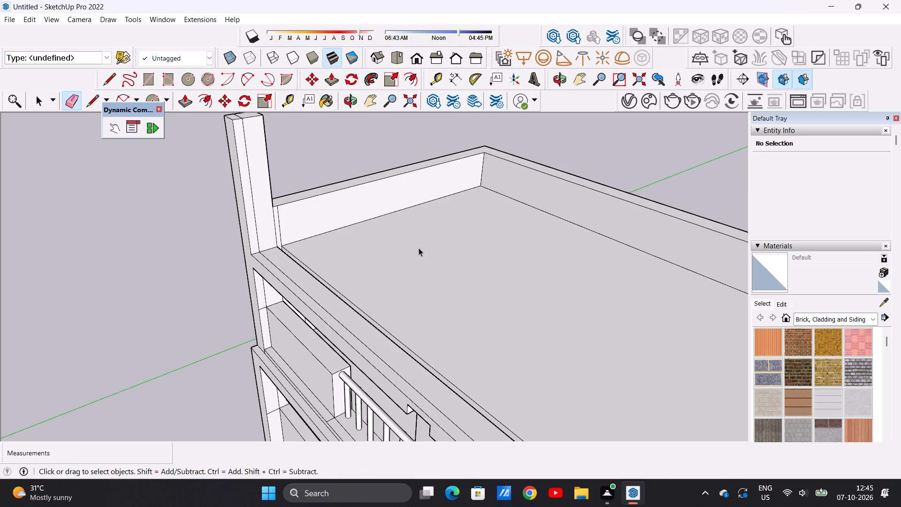
Push/pull the roof slab's narrow front edge face about 10 9/16" outward to meet the back of the front roof beam.
scroll(411, 254, "down", 1)
middle_click_drag(397, 268, 520, 354)
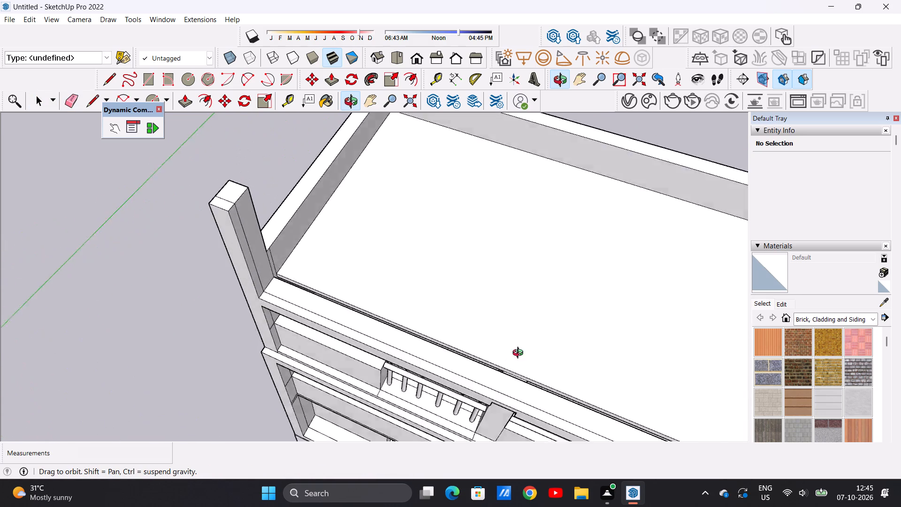
middle_click_drag(520, 354, 552, 335)
scroll(521, 292, "down", 9)
middle_click_drag(537, 292, 520, 358)
scroll(511, 252, "down", 9)
scroll(623, 362, "down", 1)
scroll(616, 357, "up", 20)
scroll(616, 357, "up", 3)
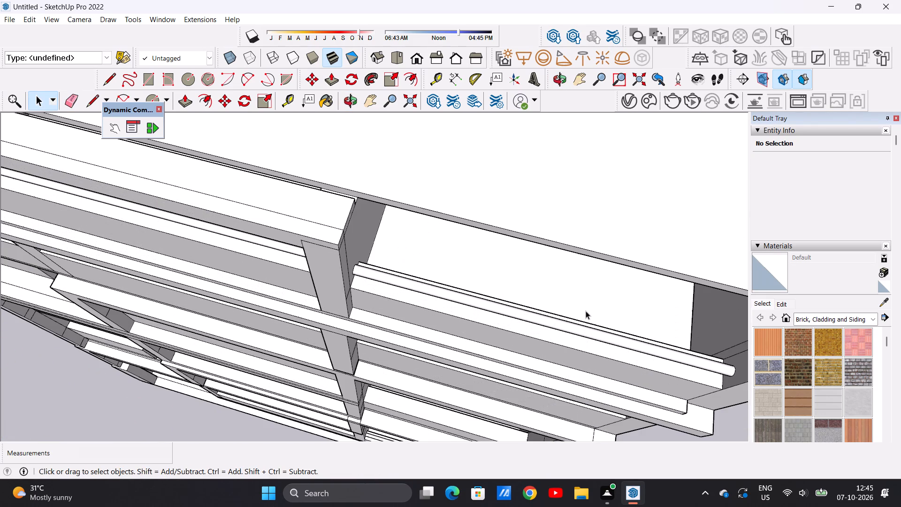
scroll(612, 272, "down", 1)
middle_click_drag(612, 254, 523, 228)
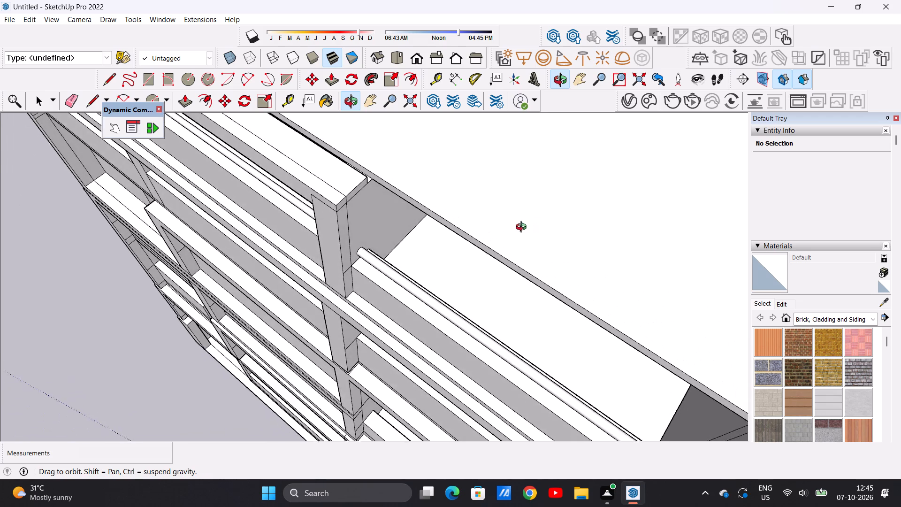
middle_click_drag(523, 228, 517, 226)
scroll(516, 226, "up", 1)
scroll(528, 221, "down", 20)
scroll(528, 221, "down", 4)
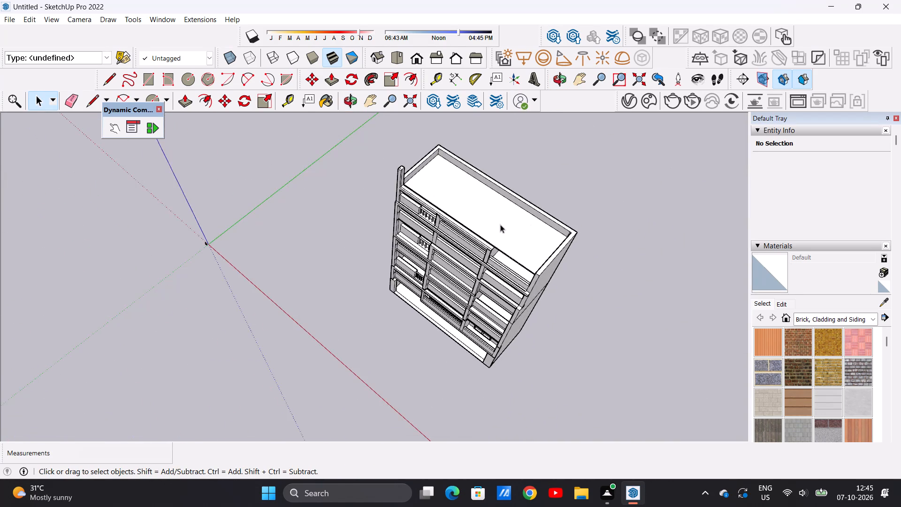
scroll(483, 232, "up", 9)
scroll(486, 276, "up", 7)
scroll(512, 245, "up", 6)
middle_click_drag(521, 269, 538, 193)
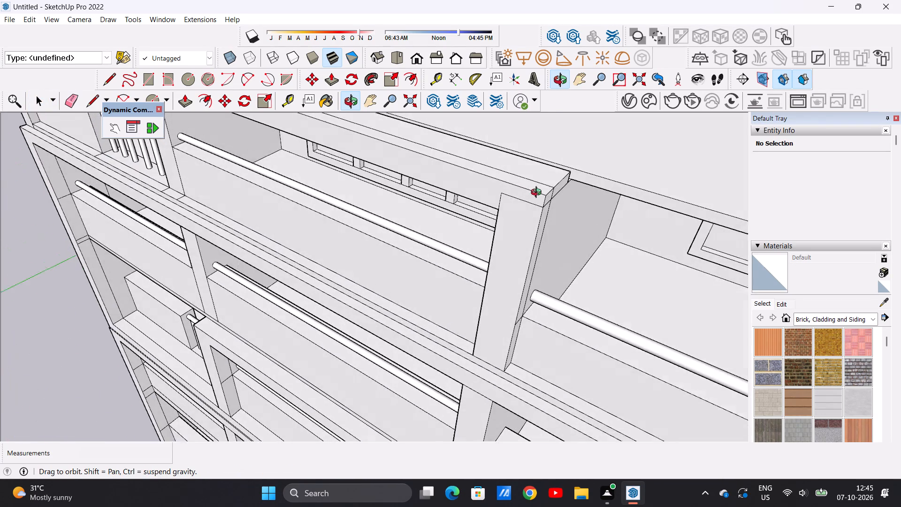
middle_click_drag(538, 193, 454, 260)
scroll(511, 298, "up", 5)
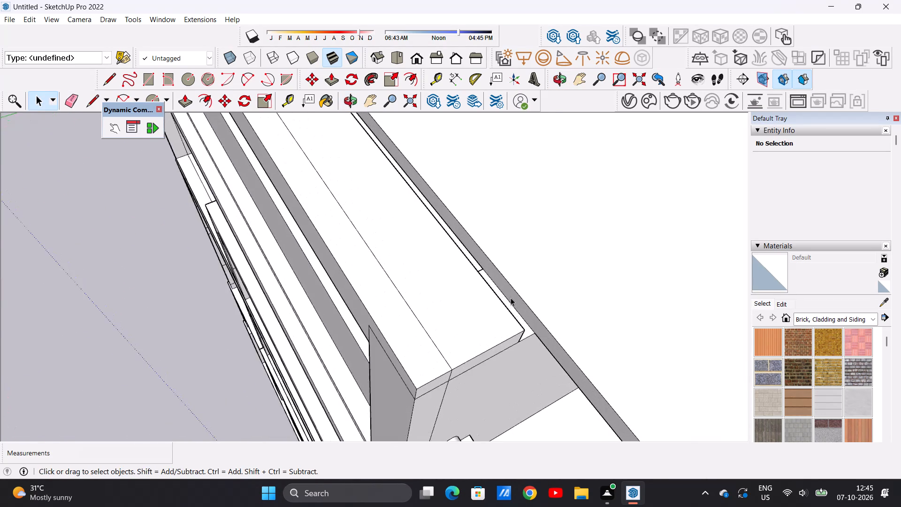
scroll(511, 298, "up", 10)
scroll(505, 301, "down", 8)
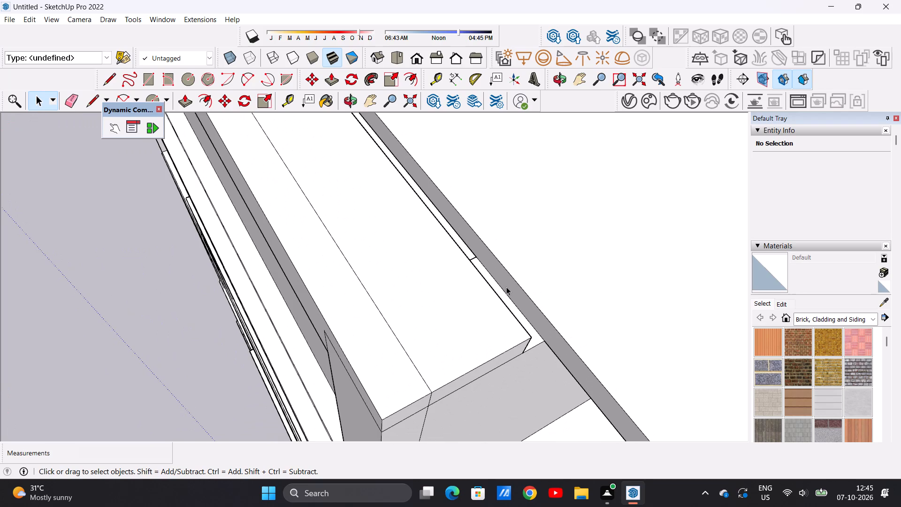
key("p")
scroll(521, 302, "up", 5)
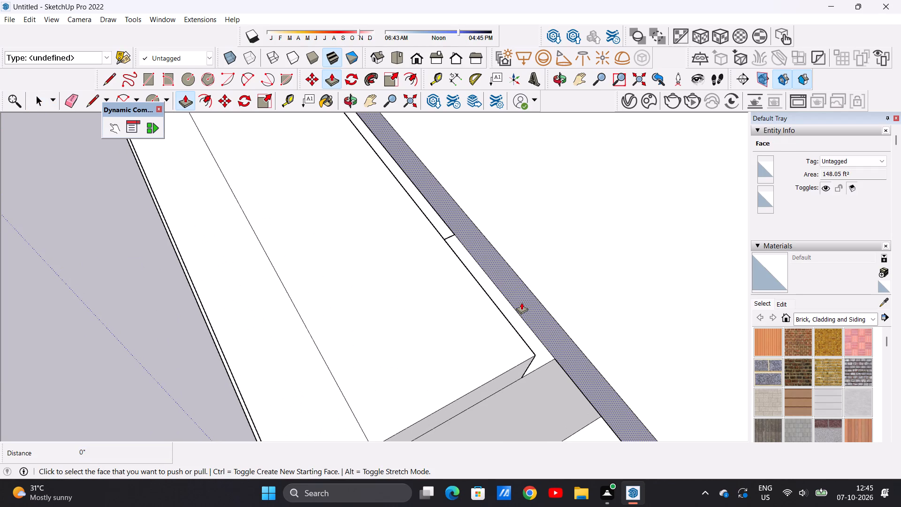
left_click(521, 302)
left_click(530, 356)
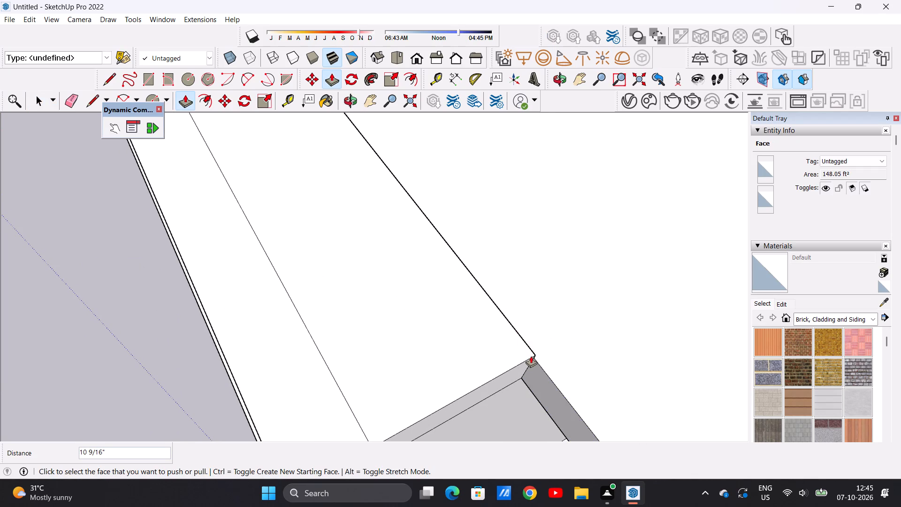
key("space")
Examine the whole building from the front, side and above, including the roof parapet and tall corner post.
scroll(489, 321, "down", 20)
scroll(489, 321, "down", 10)
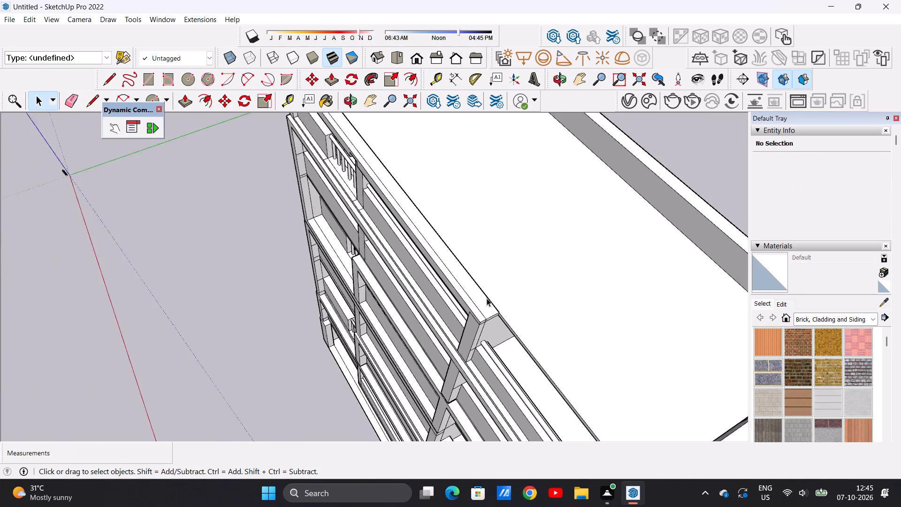
scroll(487, 298, "down", 10)
middle_click_drag(468, 334, 624, 206)
scroll(446, 287, "down", 6)
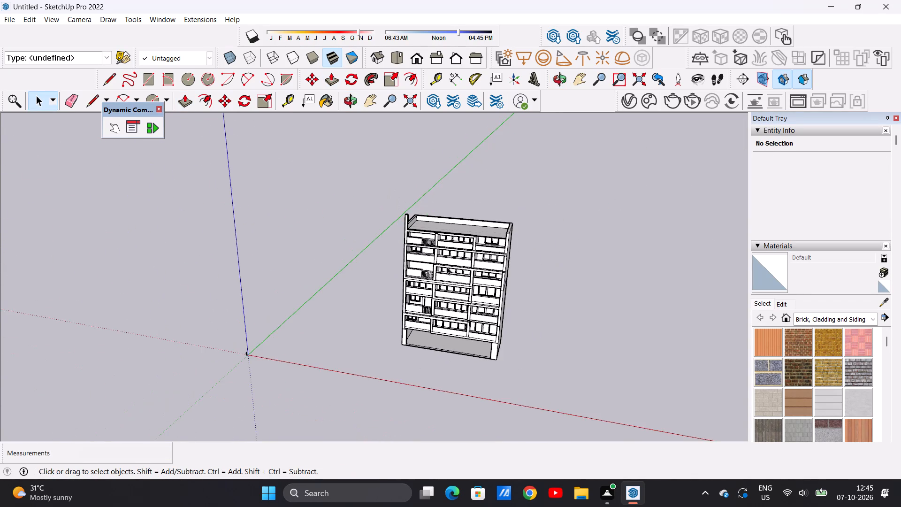
middle_click_drag(447, 266, 483, 250)
middle_click_drag(483, 250, 483, 345)
scroll(471, 245, "up", 13)
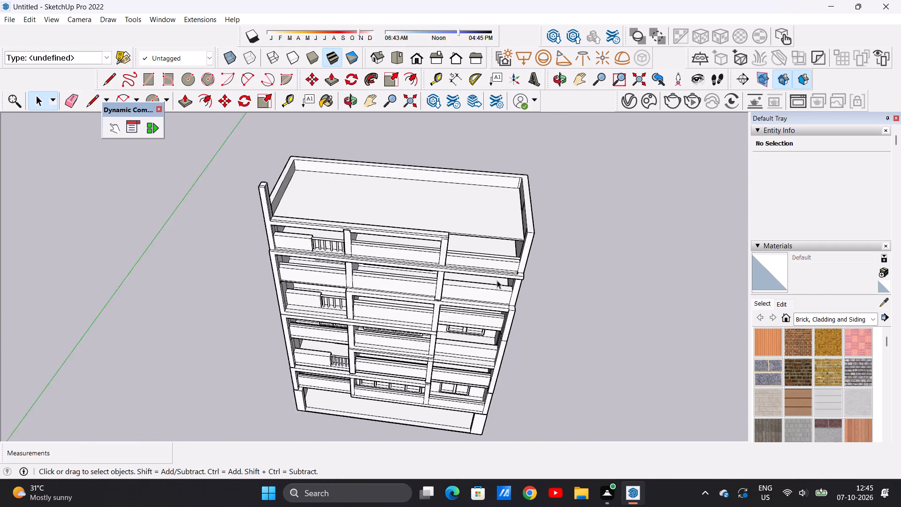
scroll(497, 280, "up", 4)
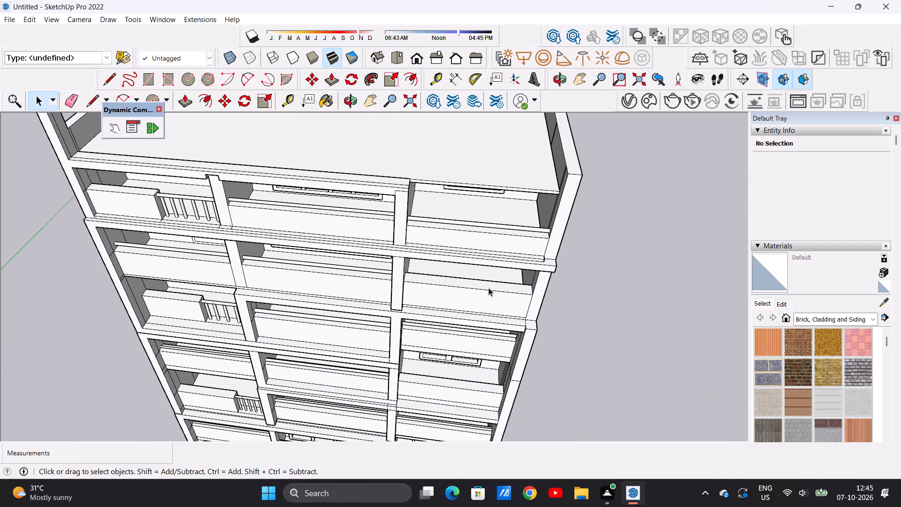
scroll(445, 265, "down", 5)
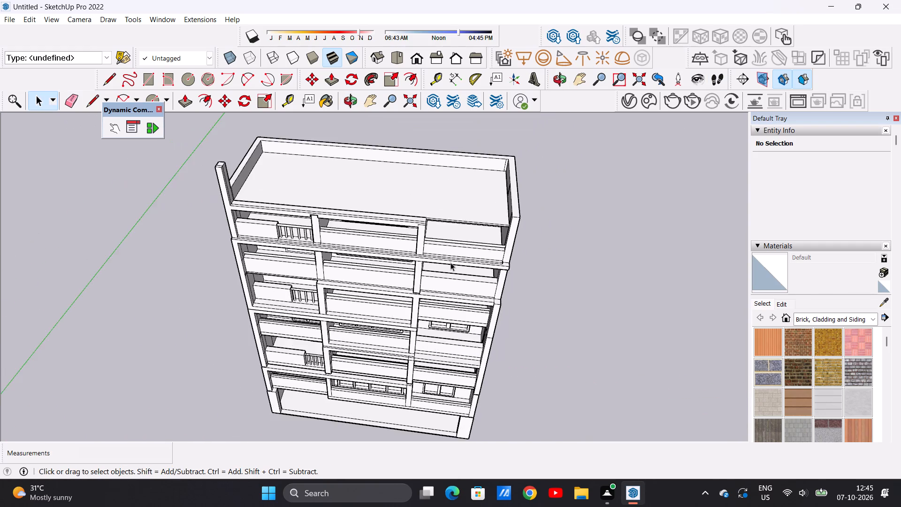
scroll(450, 262, "down", 6)
middle_click_drag(405, 225, 463, 119)
middle_click_drag(359, 237, 341, 202)
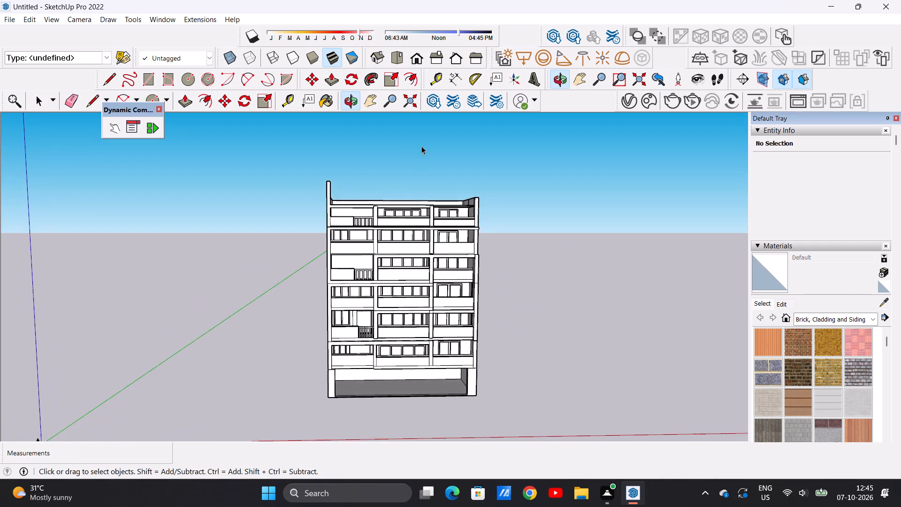
scroll(424, 159, "up", 5)
middle_click_drag(515, 187, 363, 235)
scroll(374, 224, "down", 5)
middle_click_drag(450, 174, 354, 227)
scroll(349, 237, "down", 1)
middle_click_drag(349, 238, 551, 204)
middle_click_drag(304, 224, 611, 171)
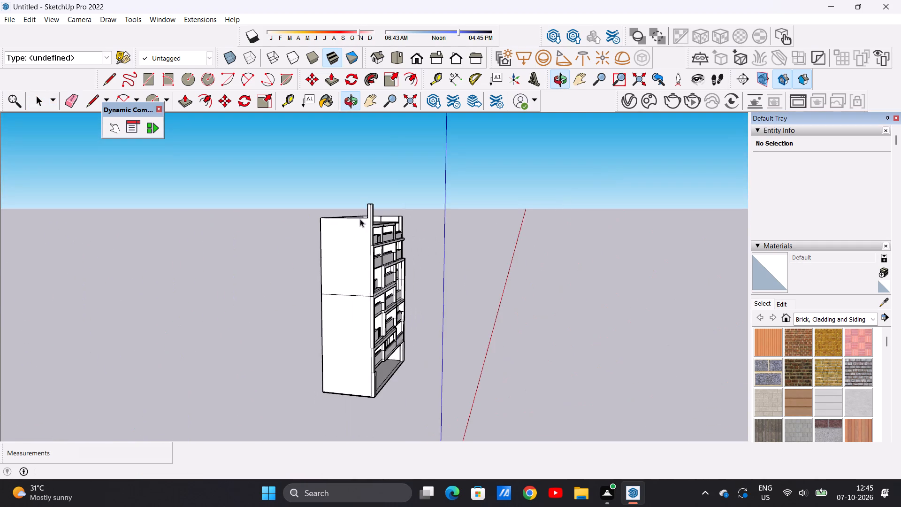
middle_click_drag(348, 222, 387, 320)
middle_click_drag(361, 269, 416, 243)
scroll(407, 234, "up", 7)
middle_click_drag(460, 209, 285, 234)
middle_click_drag(461, 212, 224, 181)
scroll(273, 155, "up", 10)
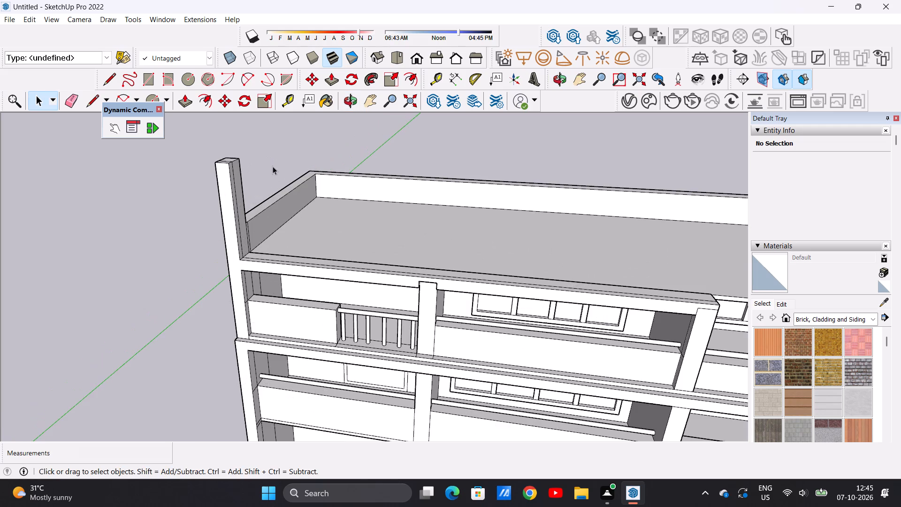
middle_click_drag(273, 171, 236, 227)
scroll(249, 208, "up", 2)
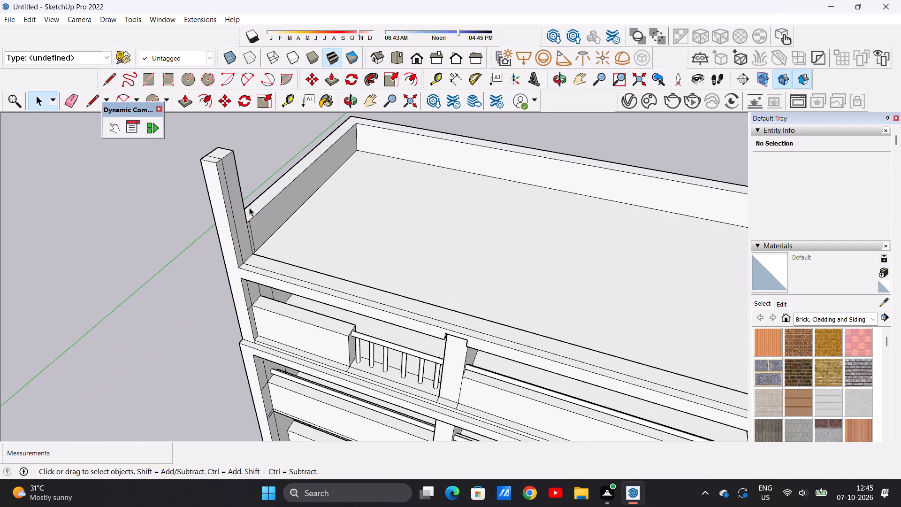
scroll(367, 265, "up", 20)
scroll(367, 265, "up", 7)
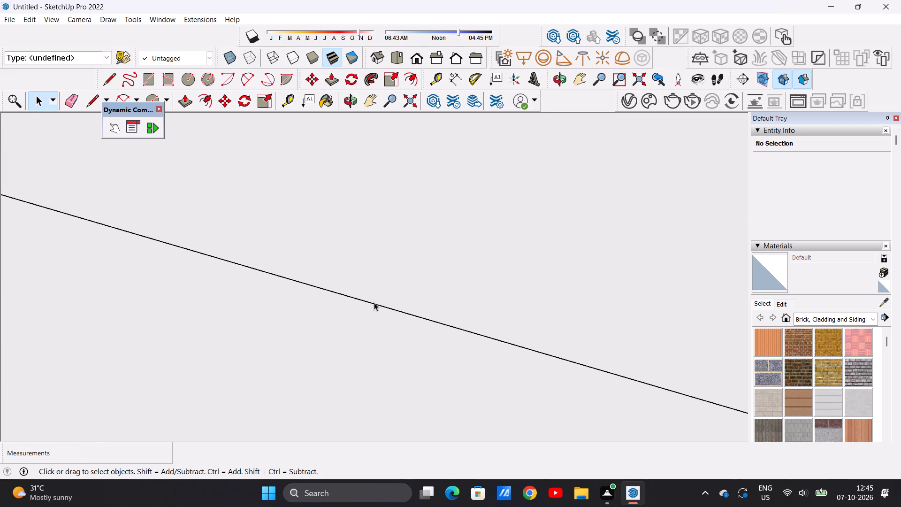
scroll(374, 302, "up", 20)
scroll(374, 302, "up", 8)
scroll(428, 292, "down", 12)
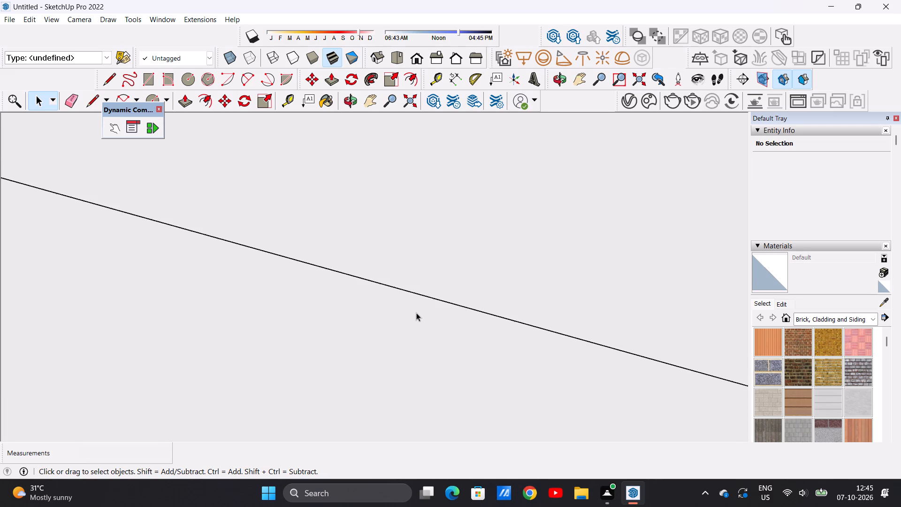
scroll(416, 313, "down", 20)
scroll(416, 313, "down", 20)
scroll(416, 313, "down", 16)
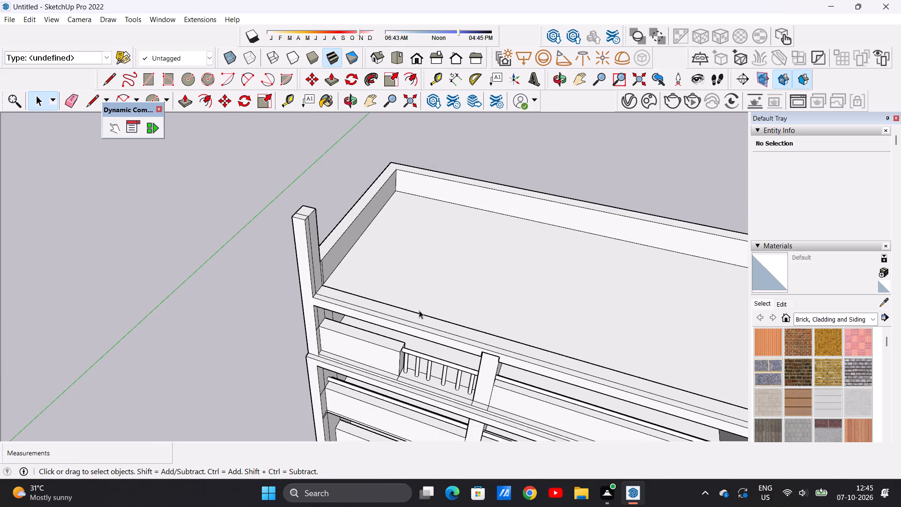
middle_click_drag(534, 323, 462, 272)
scroll(460, 270, "up", 1)
scroll(450, 263, "down", 12)
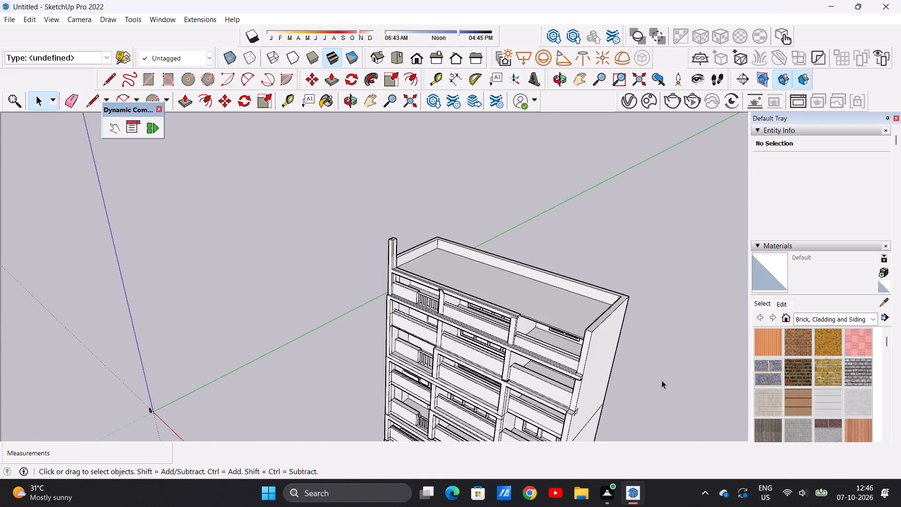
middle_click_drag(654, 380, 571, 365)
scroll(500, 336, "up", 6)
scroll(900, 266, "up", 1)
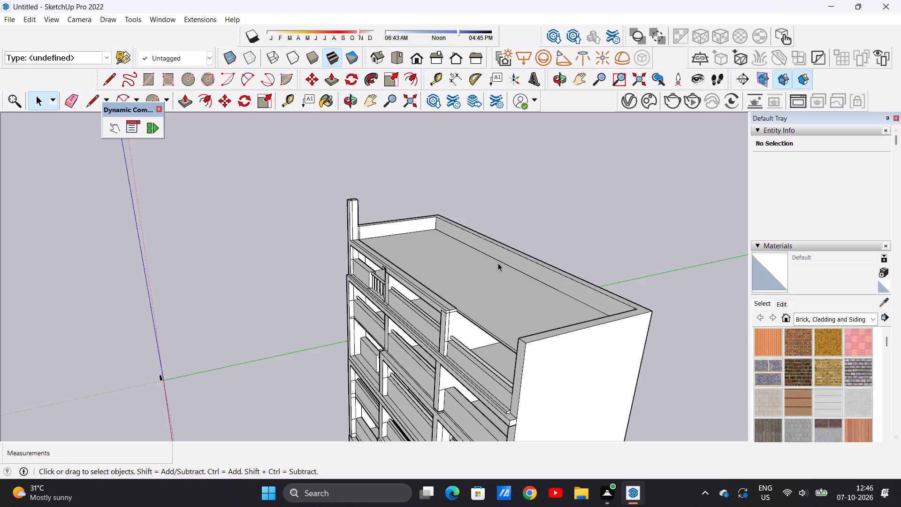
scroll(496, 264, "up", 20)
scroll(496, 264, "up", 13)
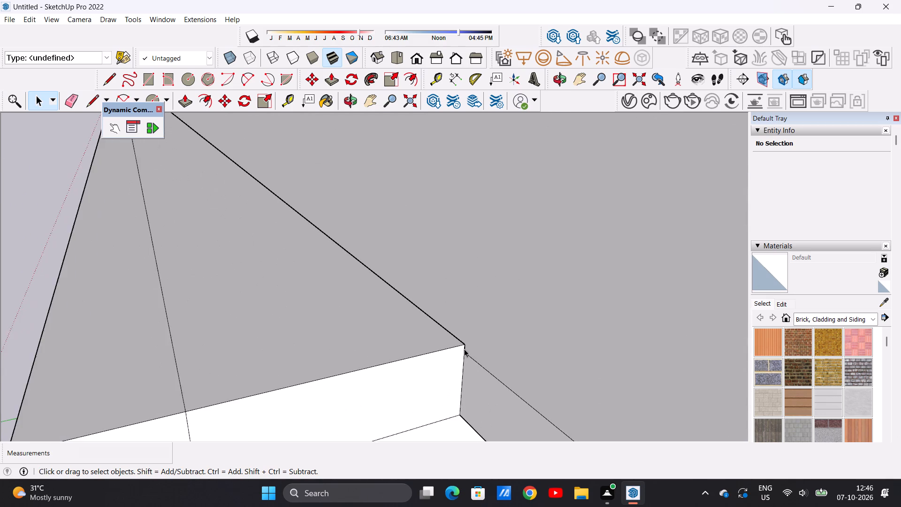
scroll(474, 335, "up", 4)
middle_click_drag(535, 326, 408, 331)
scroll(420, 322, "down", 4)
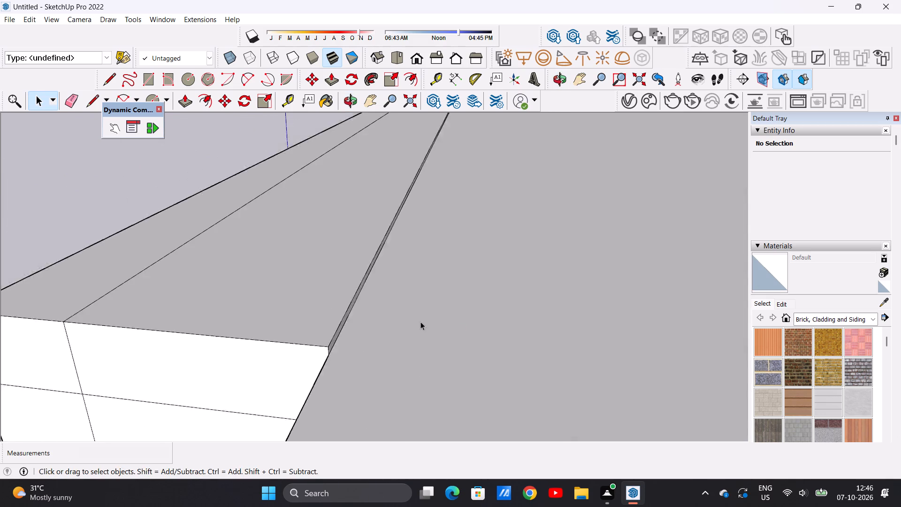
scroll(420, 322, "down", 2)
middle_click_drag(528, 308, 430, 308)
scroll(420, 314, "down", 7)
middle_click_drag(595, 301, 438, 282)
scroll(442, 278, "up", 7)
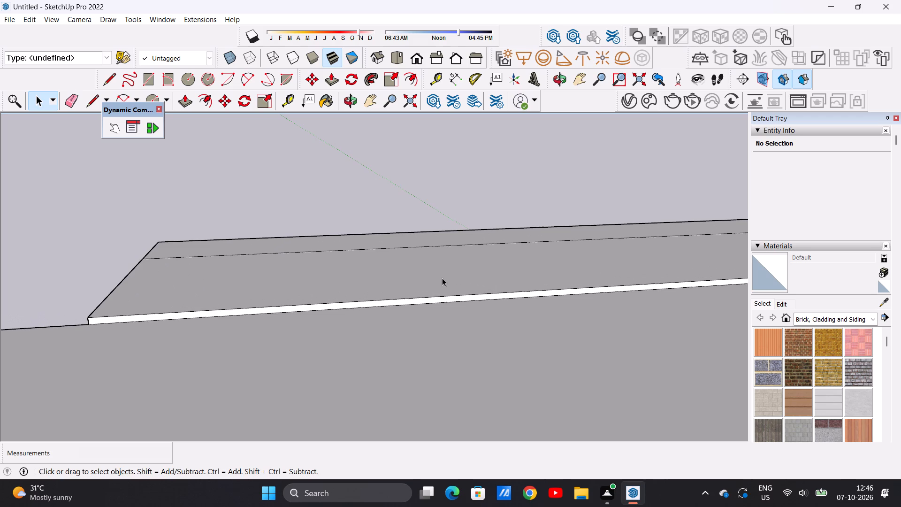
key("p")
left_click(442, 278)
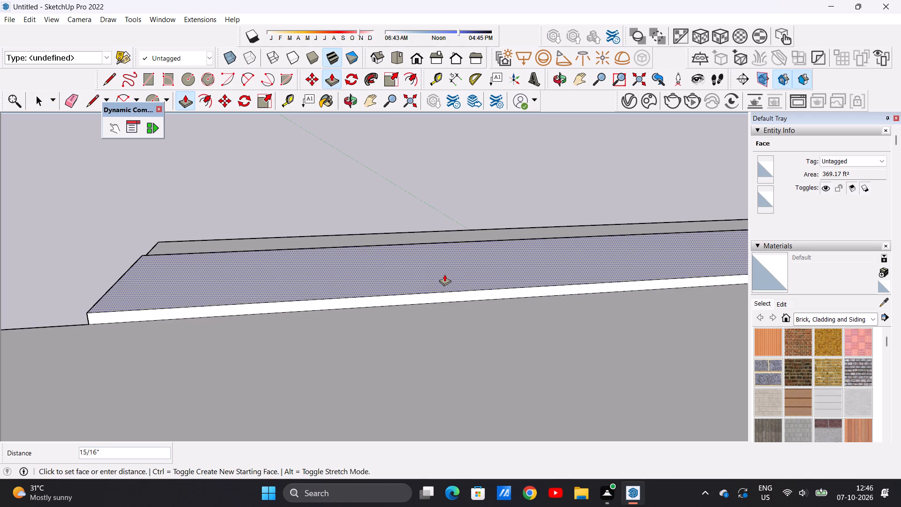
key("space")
Push/pull the top strip behind the front roof beam down about 1 3/8" to sit flush with the roof slab.
scroll(456, 246, "down", 15)
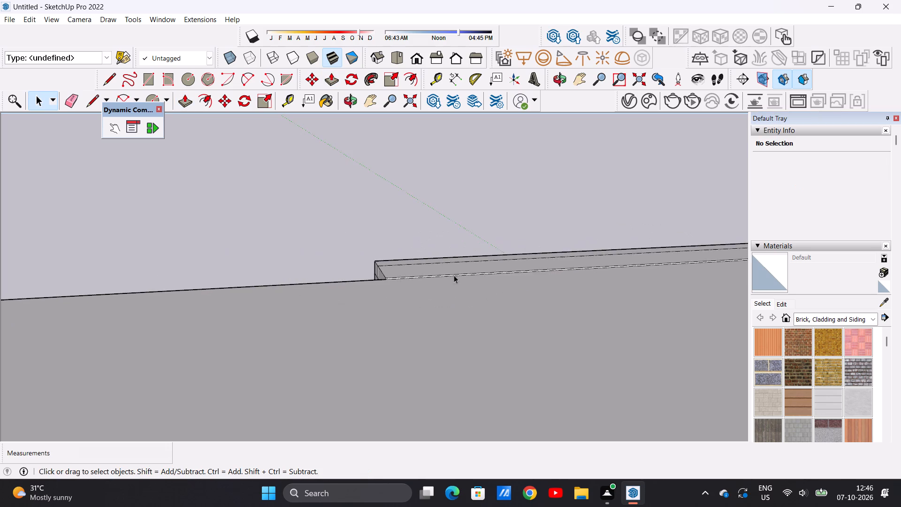
scroll(454, 275, "down", 7)
middle_click_drag(444, 279, 505, 435)
scroll(424, 212, "up", 7)
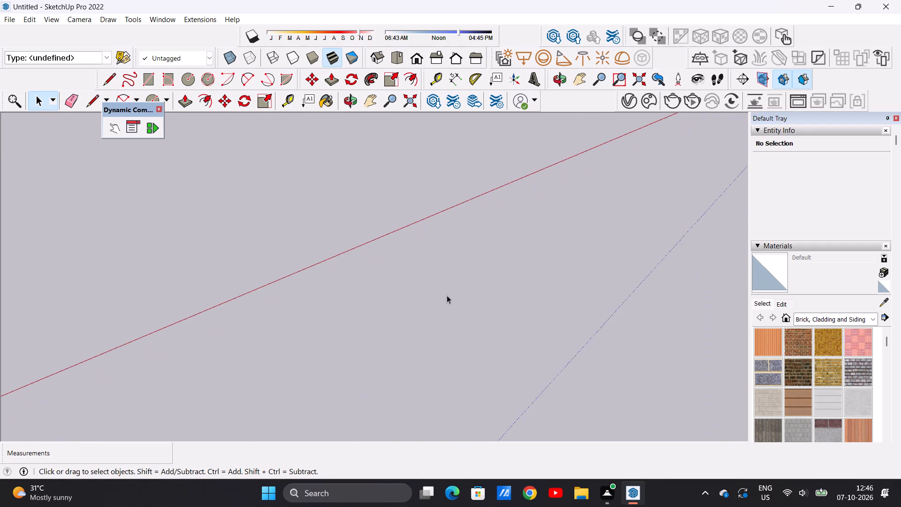
scroll(442, 283, "down", 9)
middle_click_drag(454, 326, 468, 253)
scroll(454, 217, "up", 10)
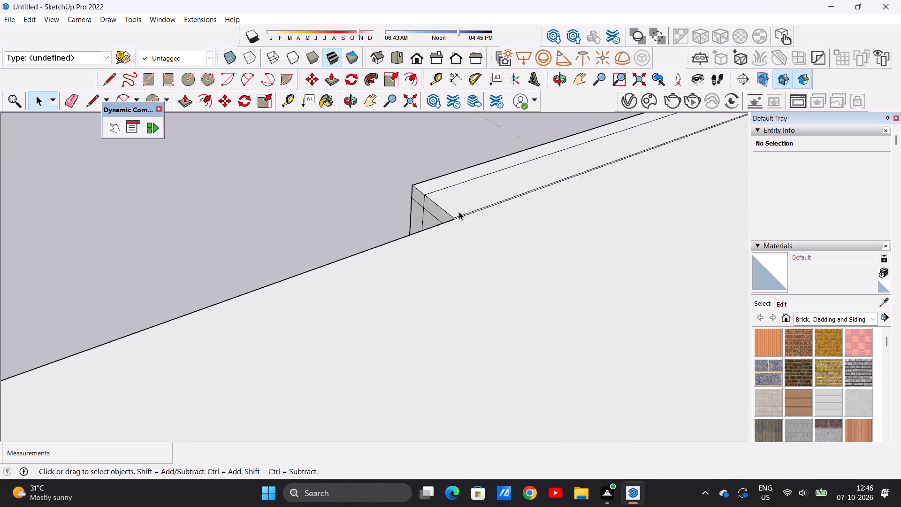
scroll(459, 212, "up", 12)
middle_click_drag(456, 229, 450, 206)
scroll(448, 188, "up", 7)
scroll(428, 209, "down", 5)
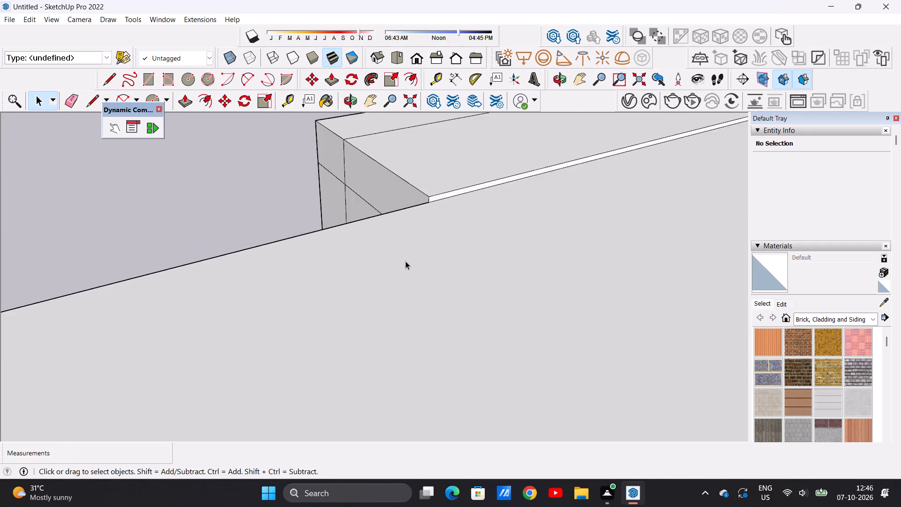
scroll(405, 261, "down", 13)
middle_click_drag(407, 253, 607, 214)
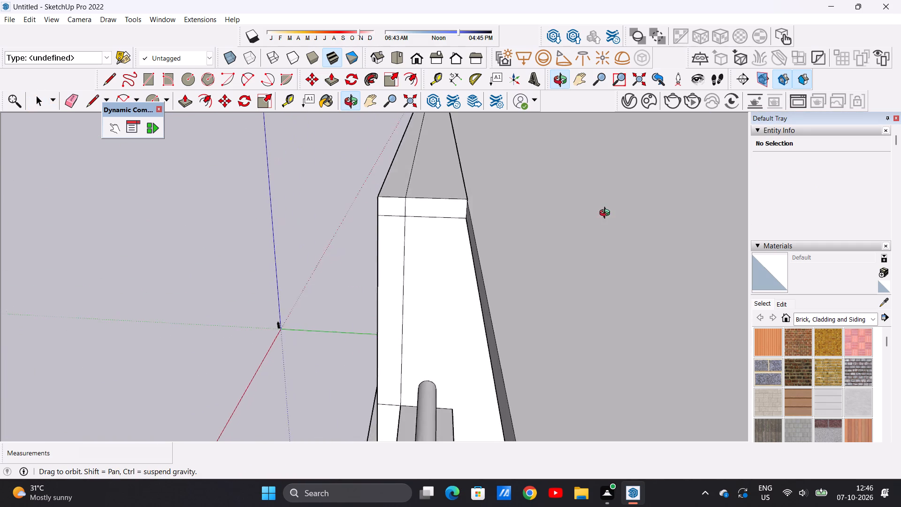
middle_click_drag(607, 214, 555, 234)
scroll(457, 210, "up", 14)
middle_click_drag(408, 254, 461, 251)
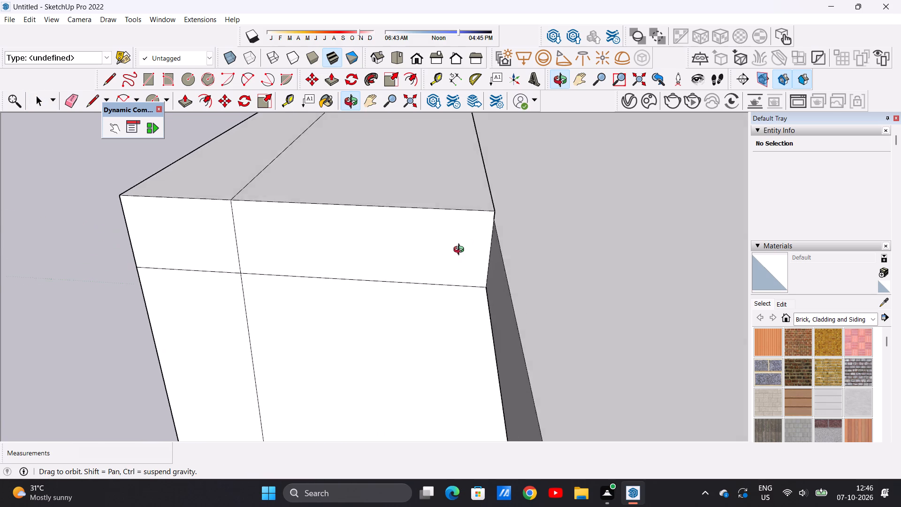
middle_click_drag(461, 251, 379, 243)
scroll(473, 202, "up", 2)
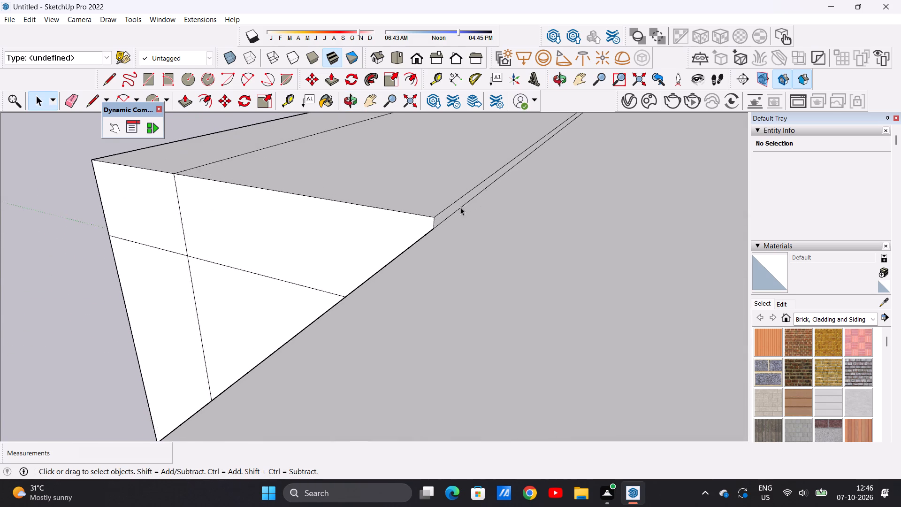
scroll(460, 207, "up", 9)
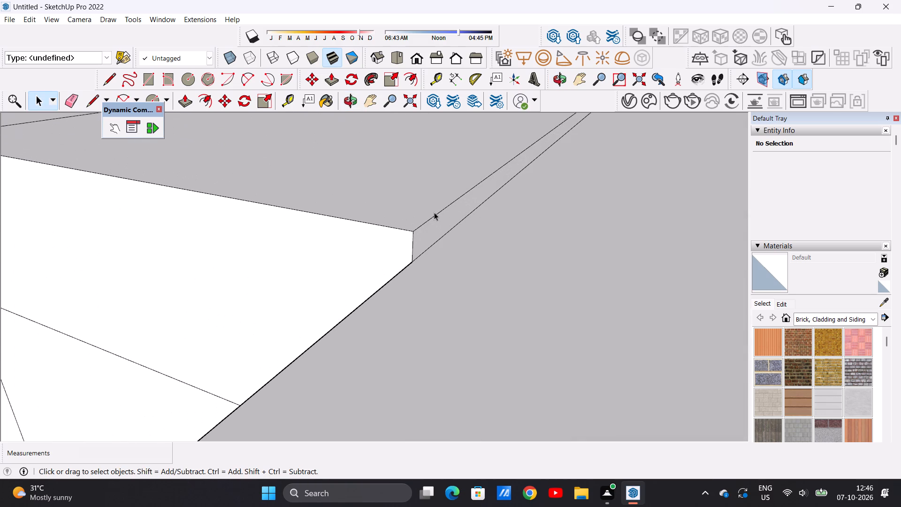
key("p")
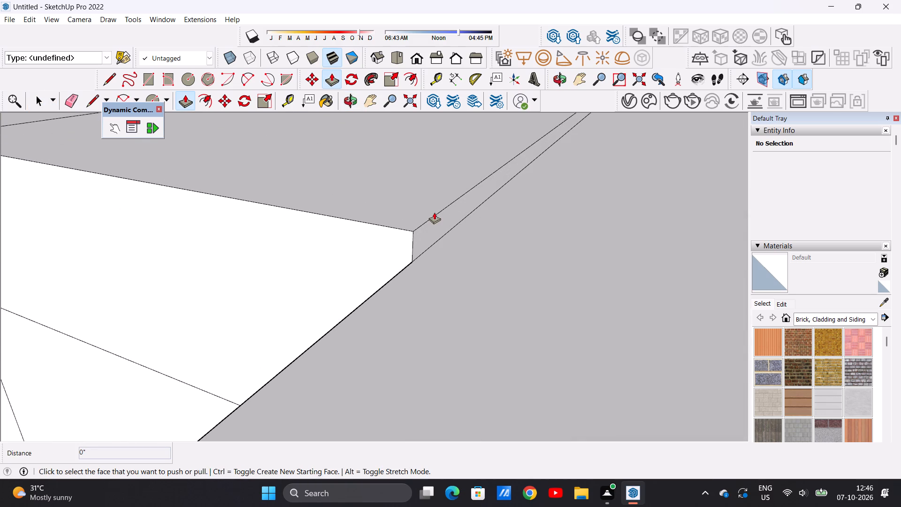
left_click(415, 212)
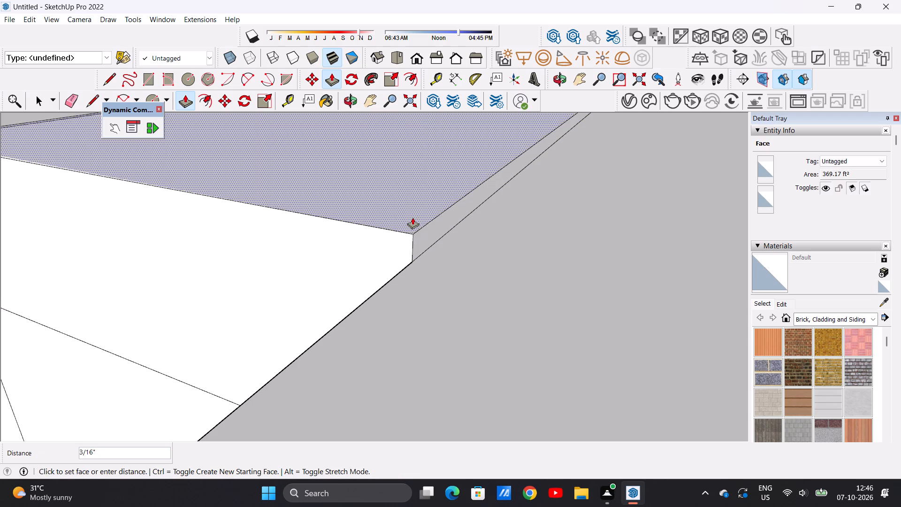
left_click(409, 259)
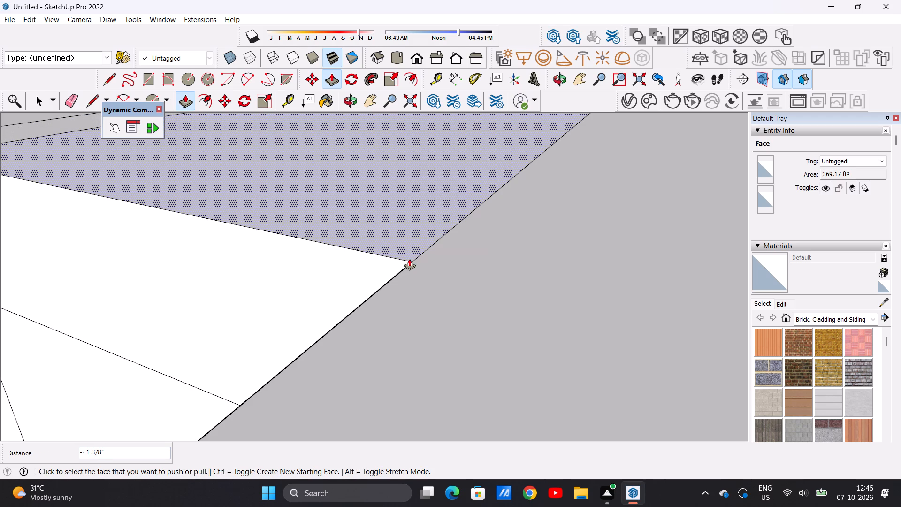
key("space")
Examine the front roof beam's end, the front elevation, and the roof slab and parapet from above.
scroll(413, 256, "down", 8)
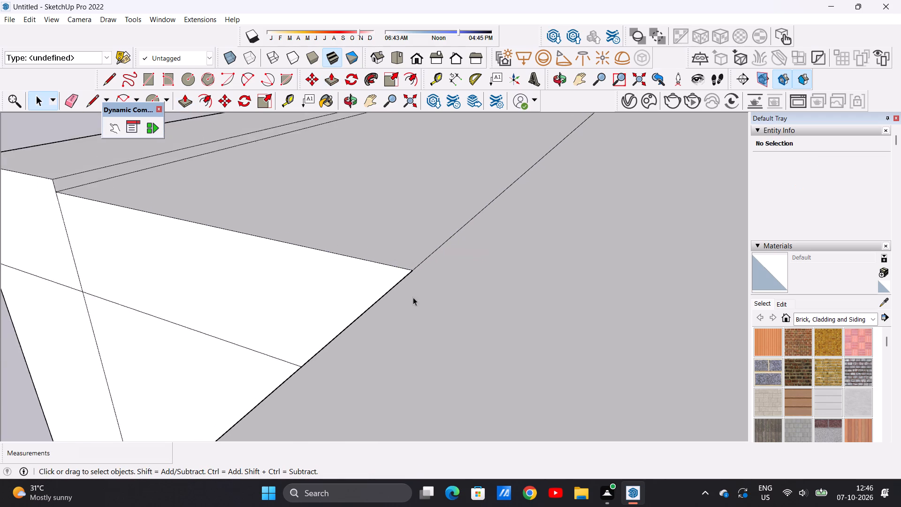
scroll(413, 297, "down", 19)
middle_click_drag(467, 231, 395, 255)
scroll(481, 231, "down", 3)
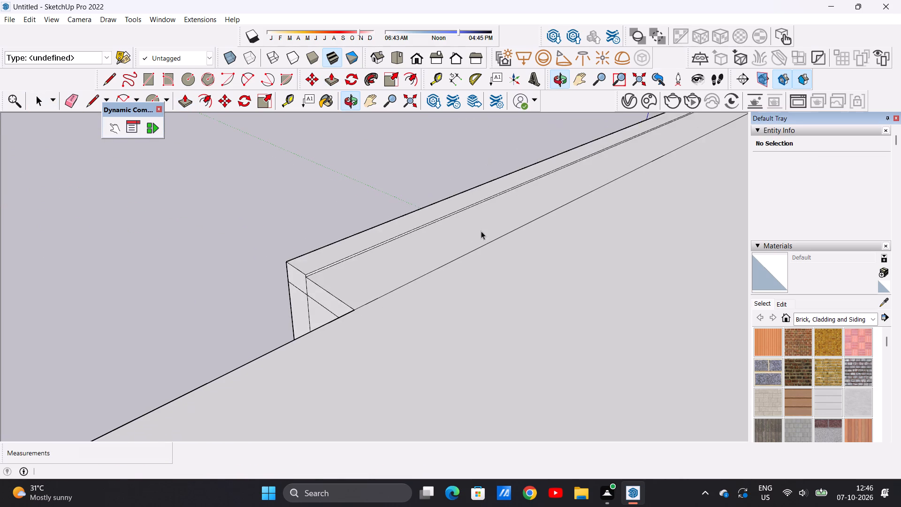
scroll(481, 231, "down", 4)
scroll(432, 253, "up", 6)
scroll(396, 245, "up", 15)
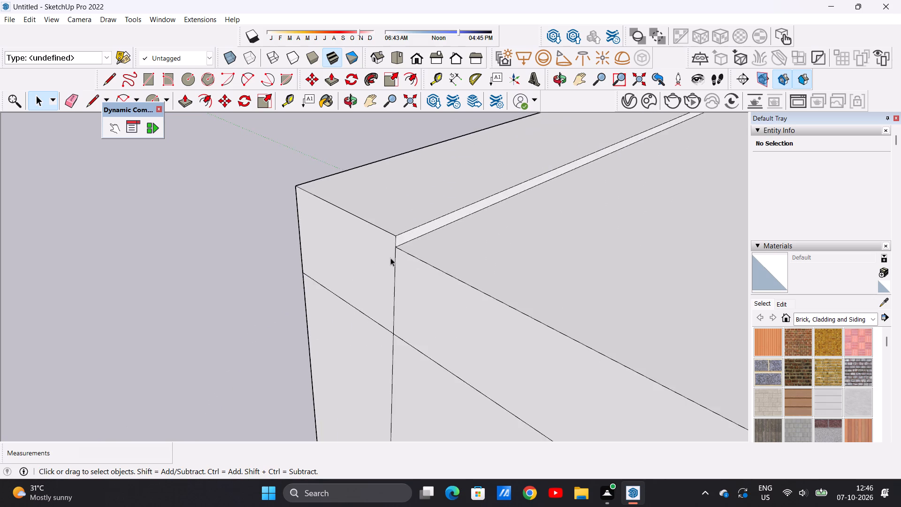
scroll(390, 258, "up", 2)
scroll(390, 258, "down", 1)
scroll(390, 258, "up", 4)
scroll(367, 264, "down", 20)
scroll(367, 264, "down", 16)
middle_click_drag(322, 264, 560, 269)
scroll(536, 278, "up", 1)
scroll(503, 284, "down", 11)
middle_click_drag(445, 292, 694, 272)
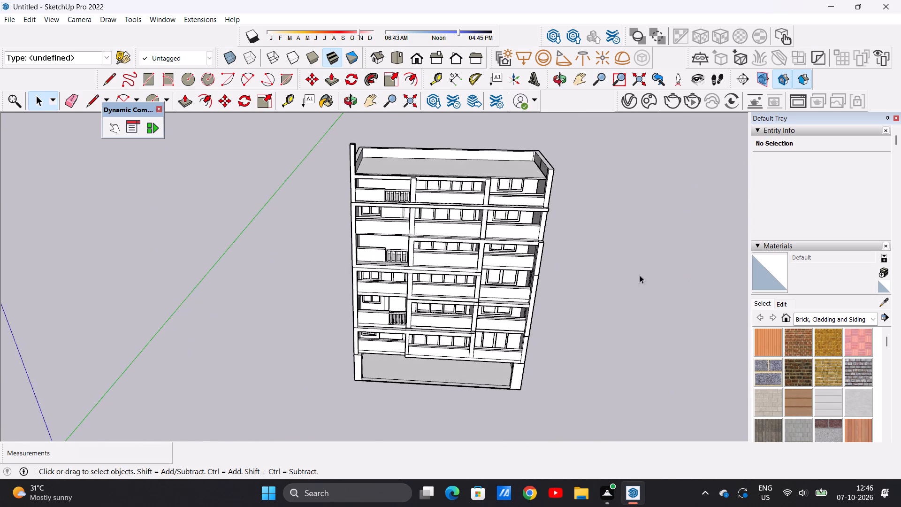
scroll(493, 278, "down", 5)
middle_click_drag(489, 224, 489, 164)
scroll(486, 184, "up", 15)
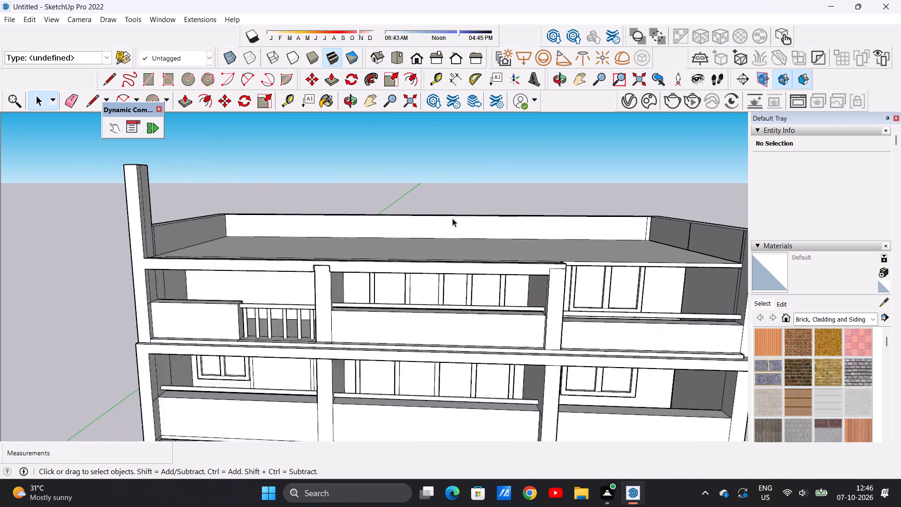
scroll(452, 218, "up", 3)
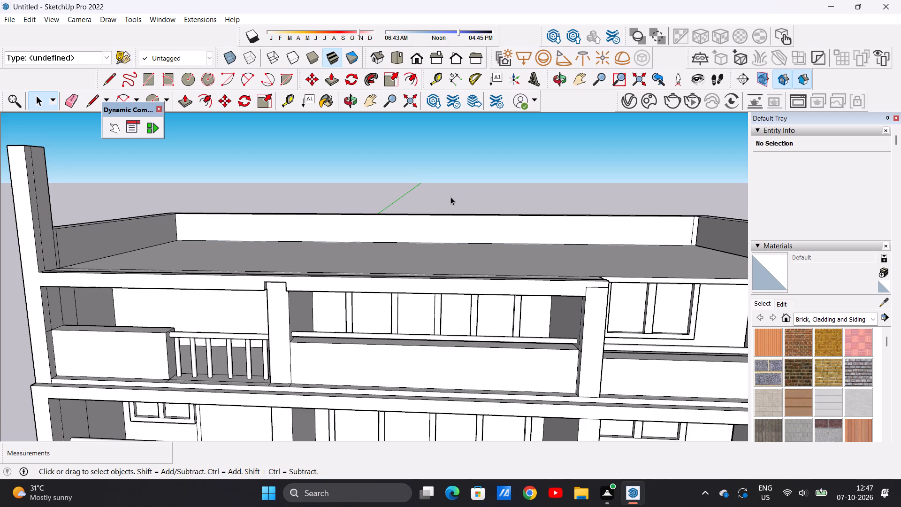
scroll(439, 197, "down", 2)
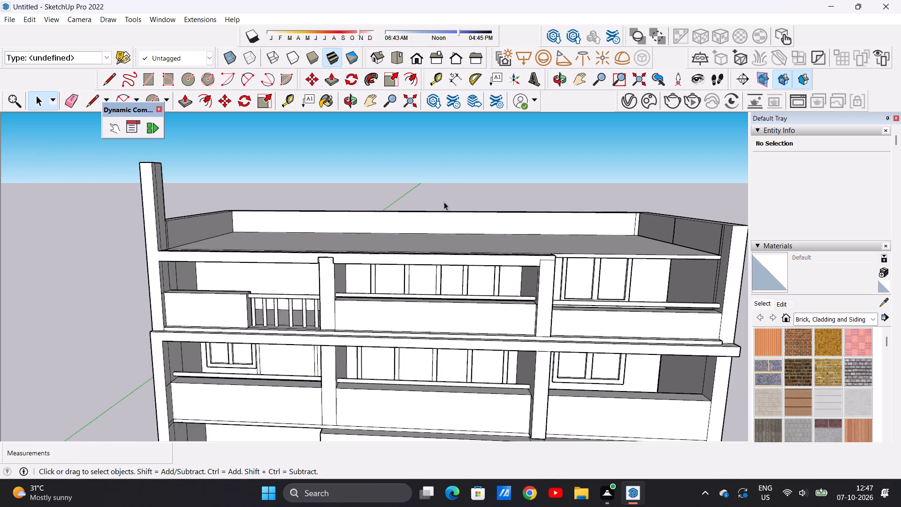
scroll(444, 202, "down", 7)
middle_click_drag(428, 198, 411, 272)
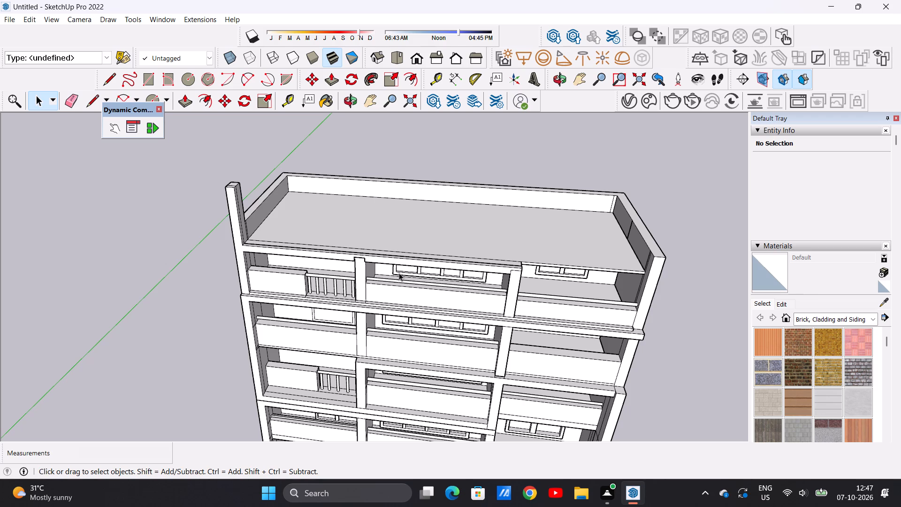
scroll(450, 255, "down", 1)
scroll(462, 193, "down", 1)
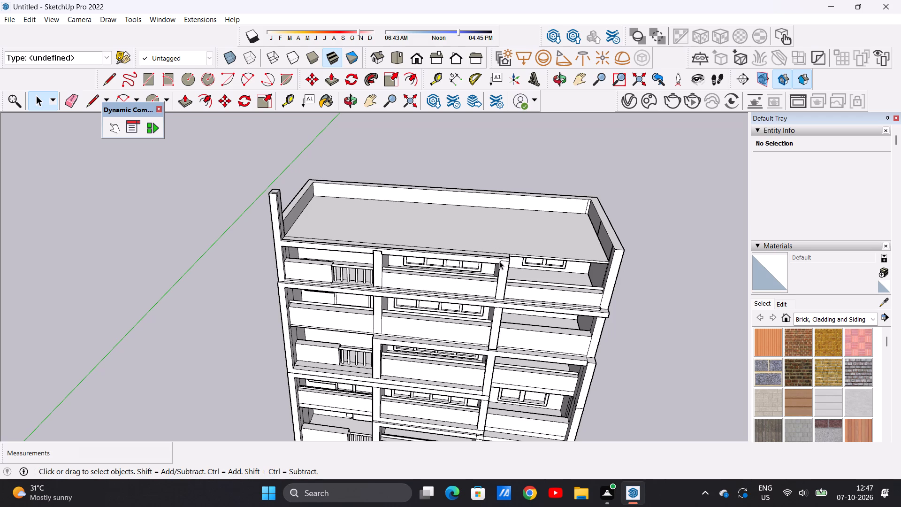
scroll(504, 257, "down", 3)
scroll(452, 235, "up", 5)
Examine the tall corner post and where it meets the side parapet and front beam from several sides.
middle_click_drag(573, 222, 359, 248)
scroll(358, 249, "down", 10)
middle_click_drag(411, 197, 354, 191)
scroll(353, 192, "up", 11)
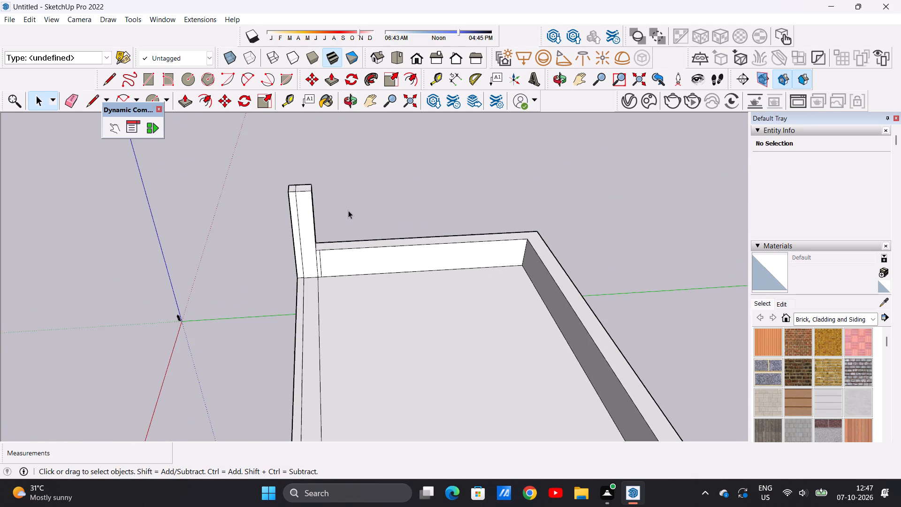
scroll(348, 212, "down", 10)
middle_click_drag(481, 223, 341, 230)
scroll(339, 235, "down", 5)
scroll(362, 211, "up", 3)
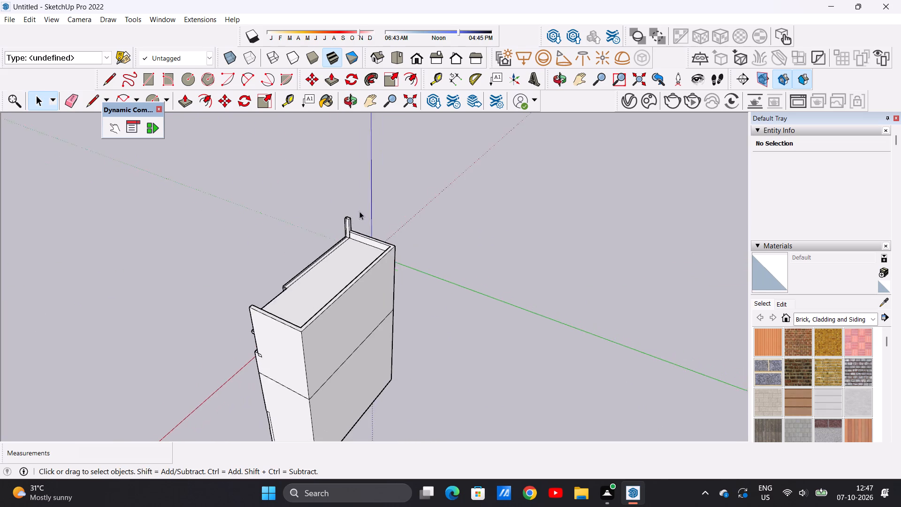
scroll(359, 211, "up", 17)
scroll(347, 245, "up", 6)
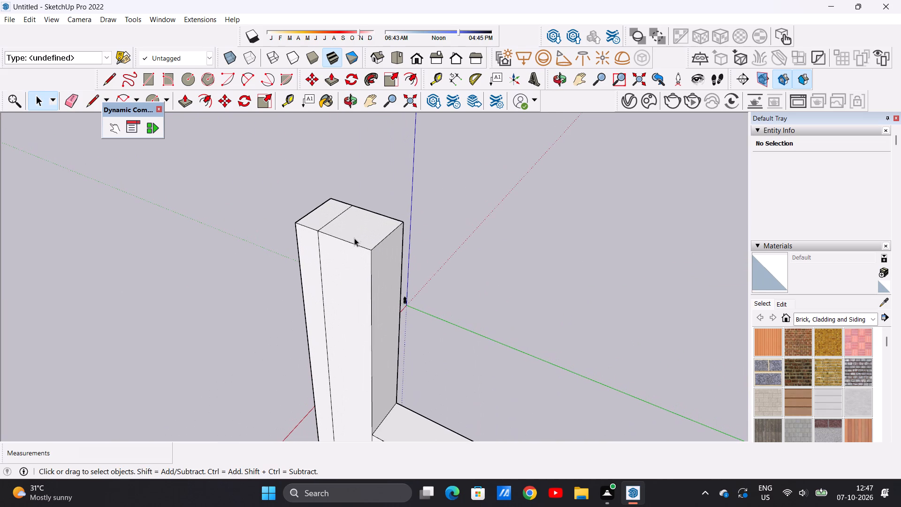
middle_click_drag(324, 250, 375, 229)
scroll(328, 243, "down", 13)
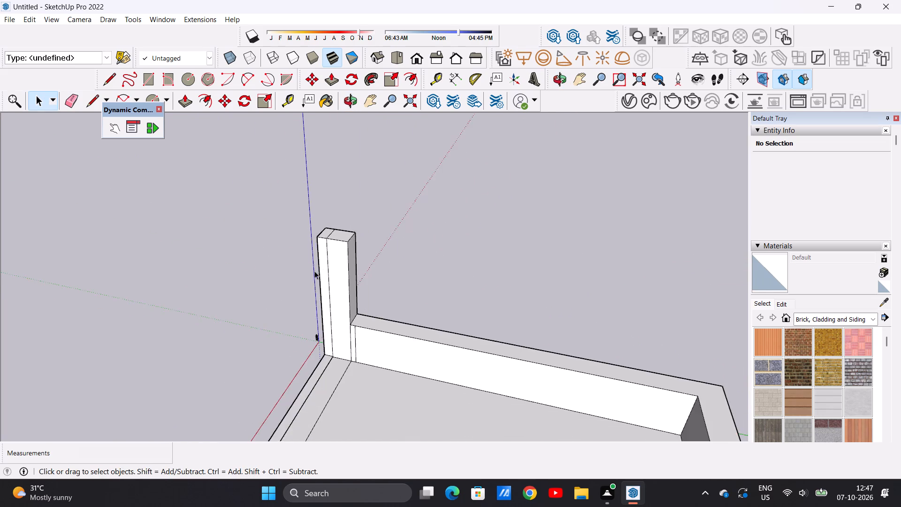
middle_click_drag(314, 271, 430, 249)
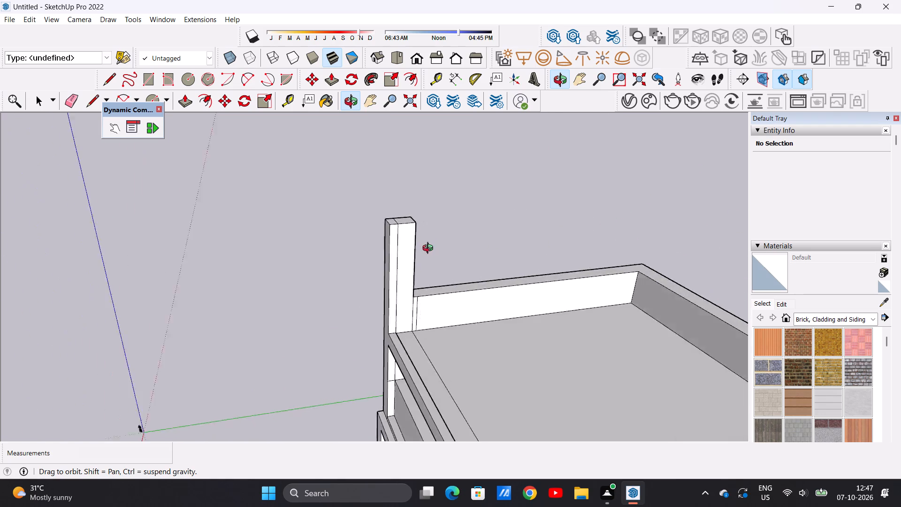
middle_click_drag(430, 249, 364, 251)
scroll(365, 250, "up", 3)
scroll(366, 249, "down", 3)
middle_click_drag(362, 257, 609, 226)
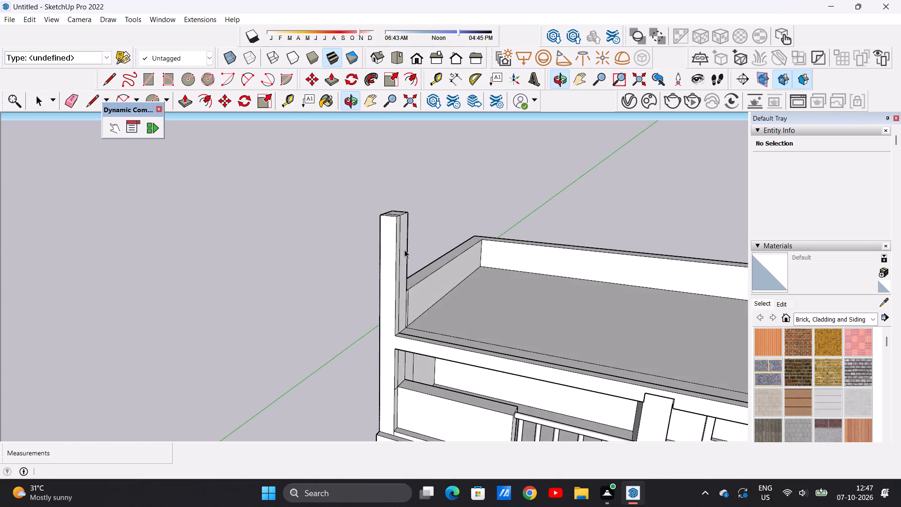
middle_click_drag(313, 262, 408, 270)
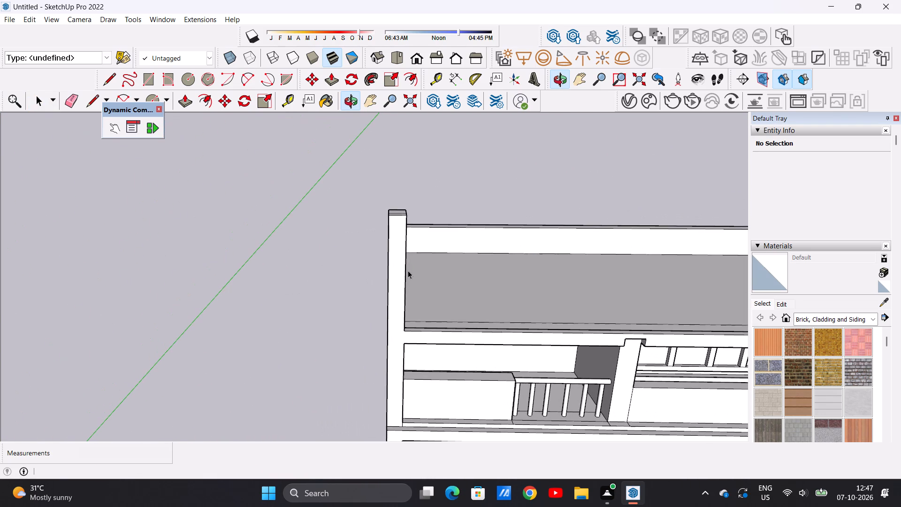
Push/pull the top of the tall corner post's front section down about 23' 6 13/16" to the top of the front roof beam.
scroll(373, 259, "up", 3)
middle_click_drag(392, 263, 461, 287)
scroll(412, 274, "down", 1)
scroll(473, 250, "up", 1)
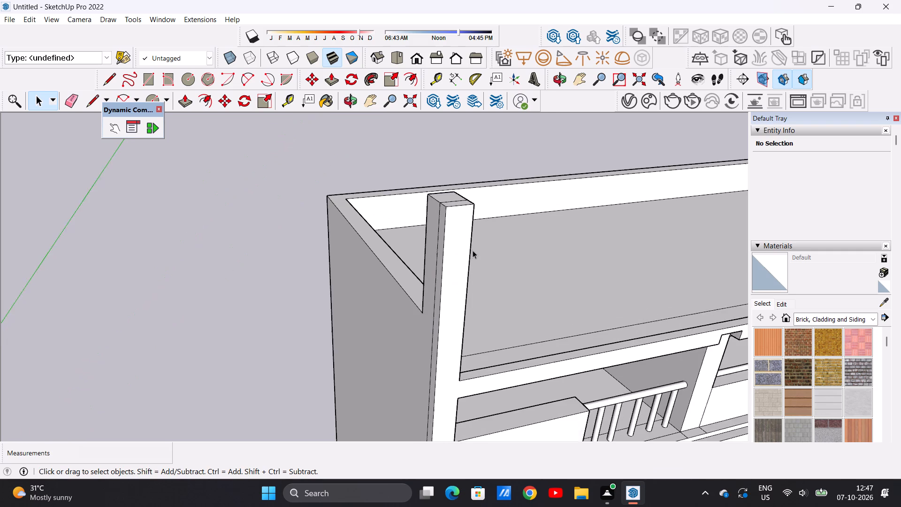
scroll(473, 250, "up", 1)
key("p")
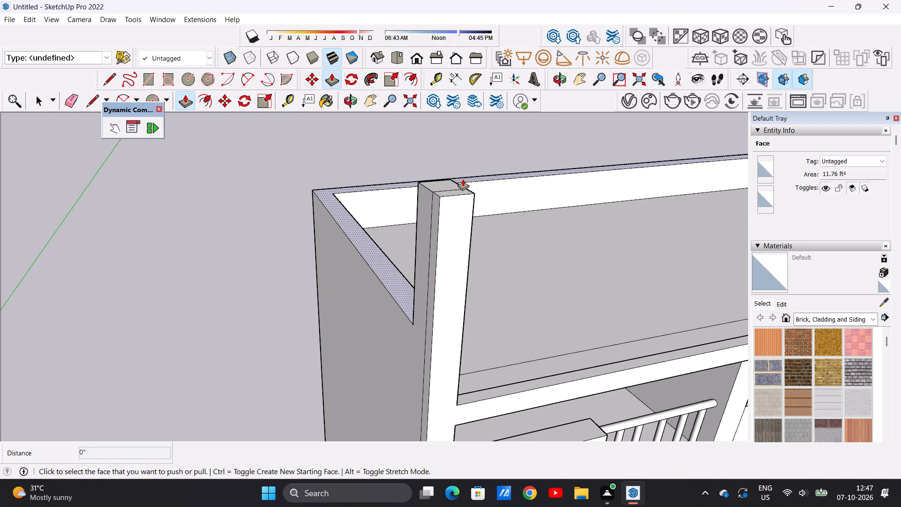
scroll(463, 179, "up", 6)
scroll(470, 171, "down", 8)
scroll(466, 177, "up", 10)
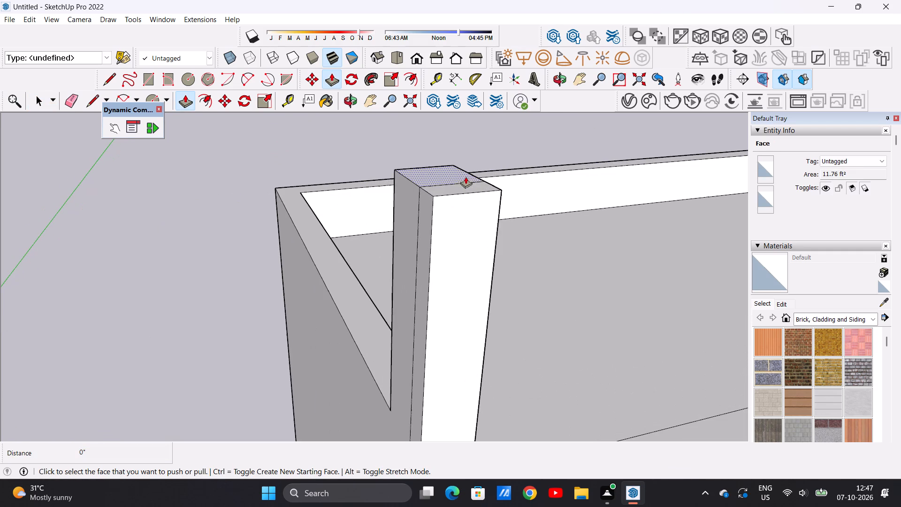
left_click(474, 184)
scroll(461, 213, "down", 7)
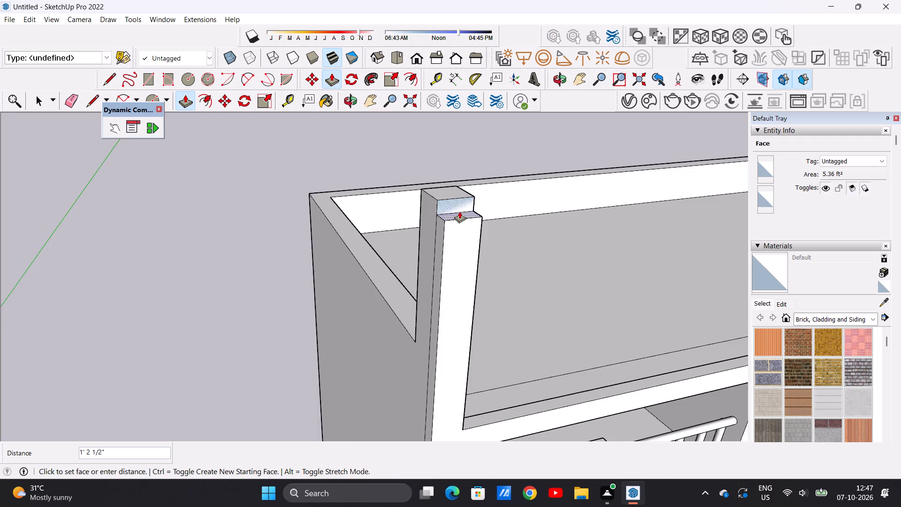
scroll(459, 211, "down", 6)
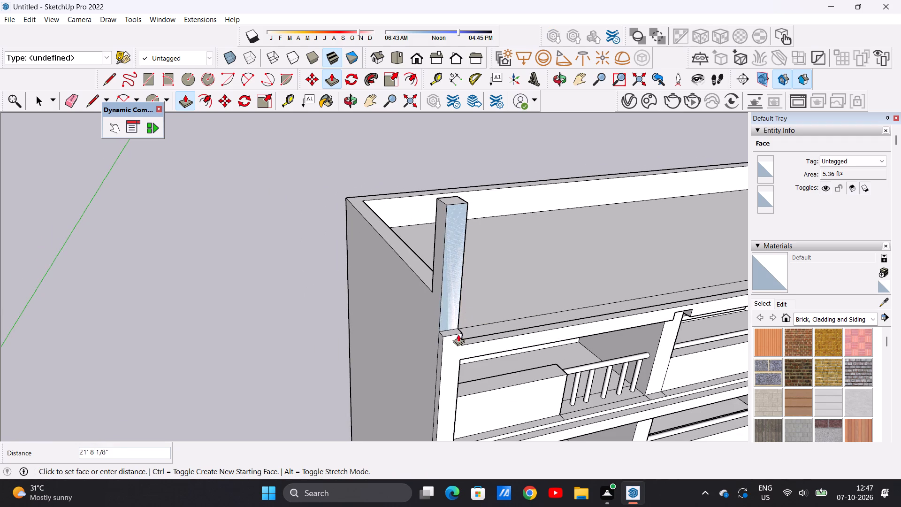
middle_click_drag(464, 332, 410, 319)
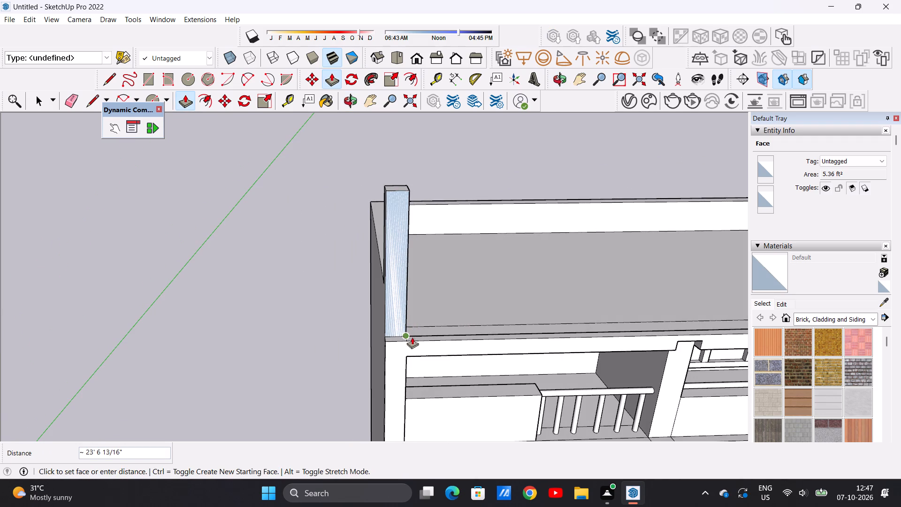
left_click(412, 338)
key("space")
Examine the corner post, roof and parapet from the front, side and rear of the building.
scroll(469, 241, "down", 5)
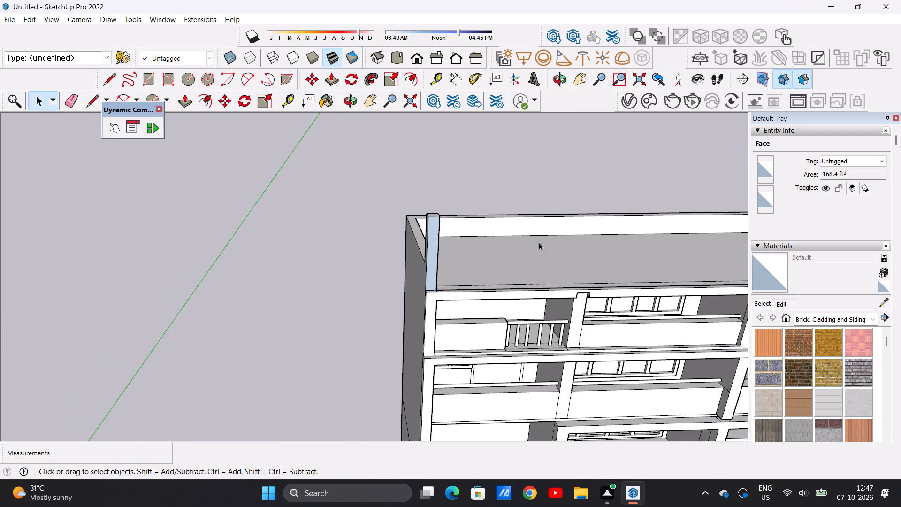
middle_click_drag(510, 247, 407, 255)
scroll(446, 225, "down", 7)
middle_click_drag(578, 211, 441, 199)
scroll(442, 211, "down", 7)
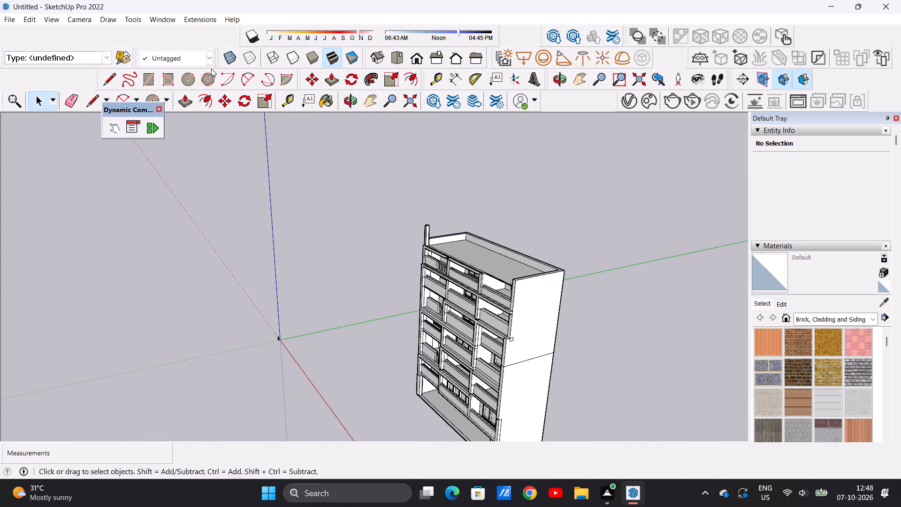
scroll(611, 115, "up", 2)
scroll(389, 310, "up", 6)
middle_click_drag(488, 173, 464, 186)
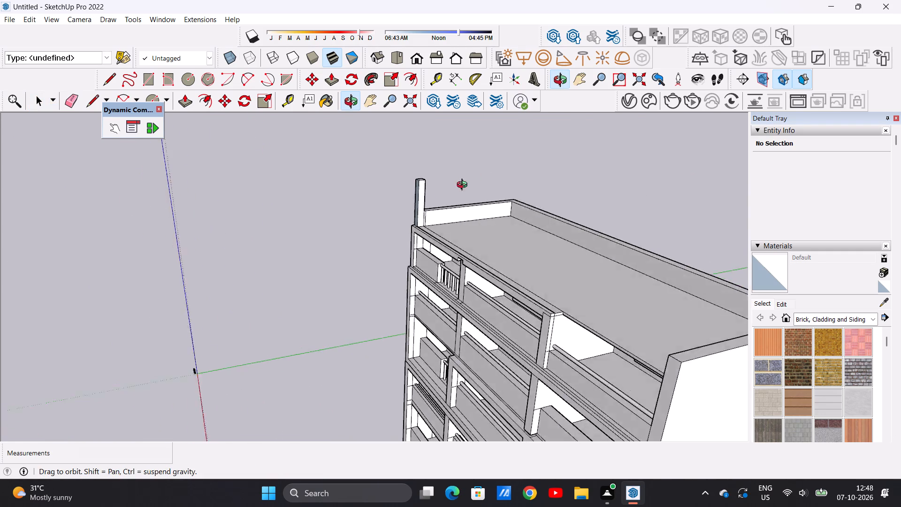
middle_click_drag(464, 186, 235, 207)
scroll(370, 171, "up", 3)
scroll(398, 184, "down", 6)
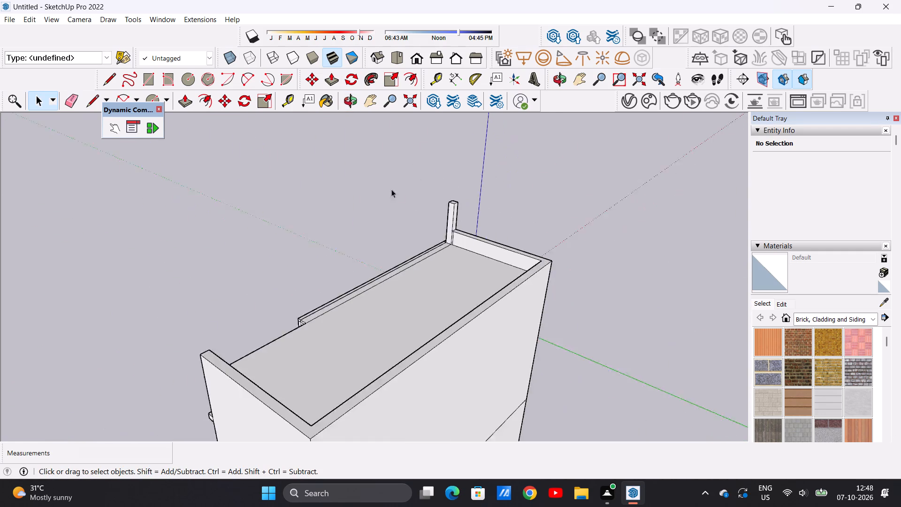
Start drawing a line on the tall corner post's side above the side parapet.
scroll(391, 189, "down", 2)
scroll(452, 199, "up", 5)
middle_click_drag(453, 220, 432, 226)
scroll(431, 211, "up", 3)
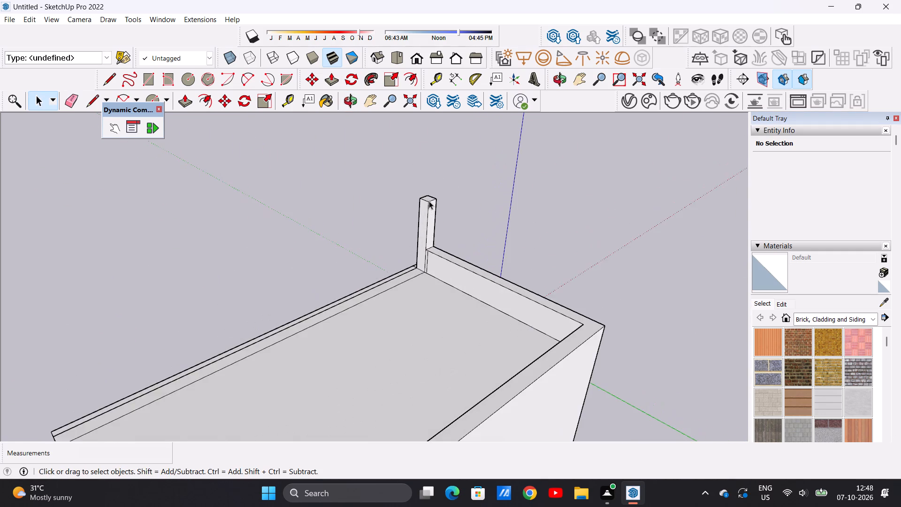
scroll(429, 201, "up", 10)
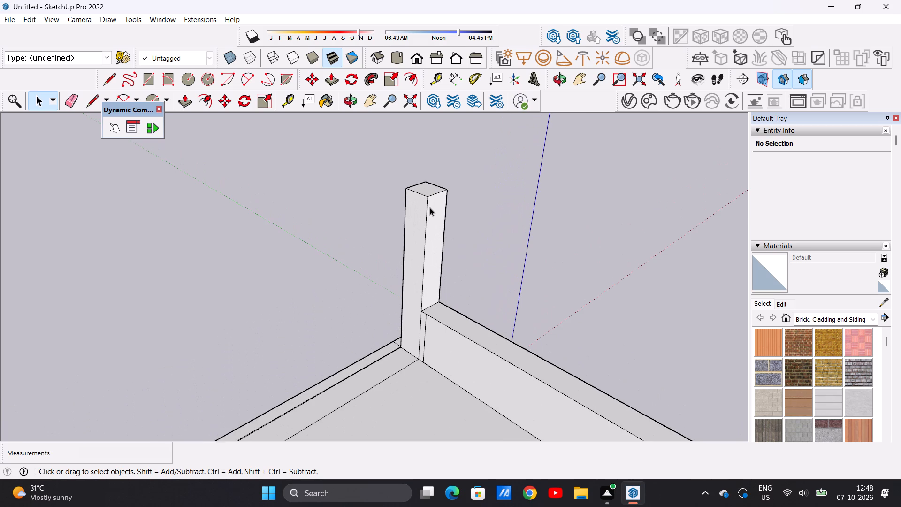
key("l")
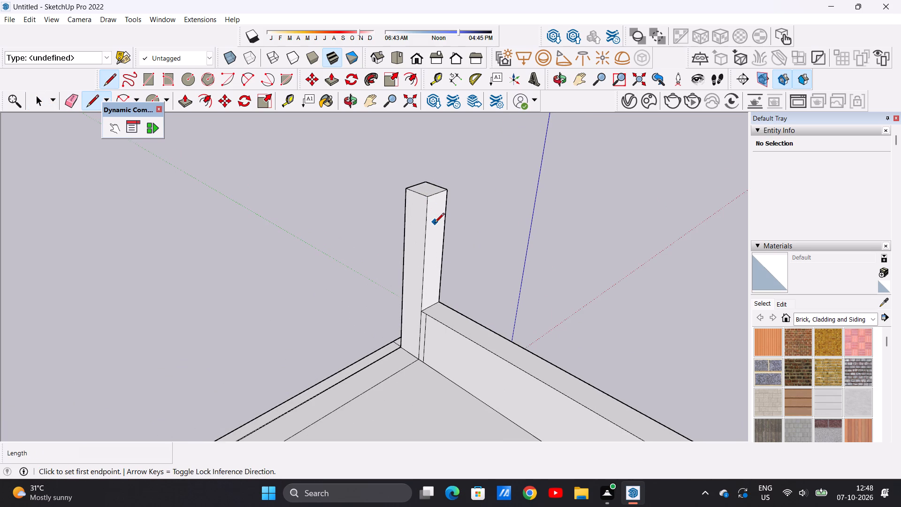
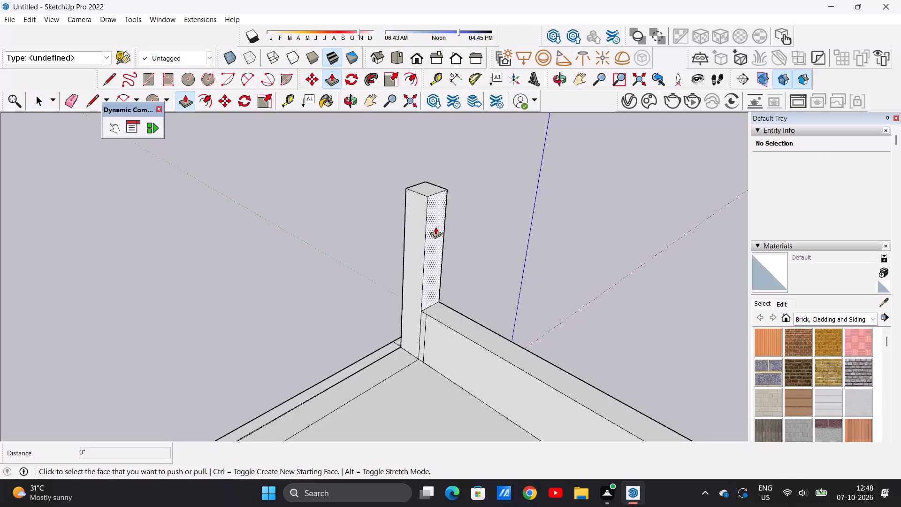
Push/Pull the side face of the roof-corner post about 24' 10" along the parapet to form an upright wall.
left_click(433, 227)
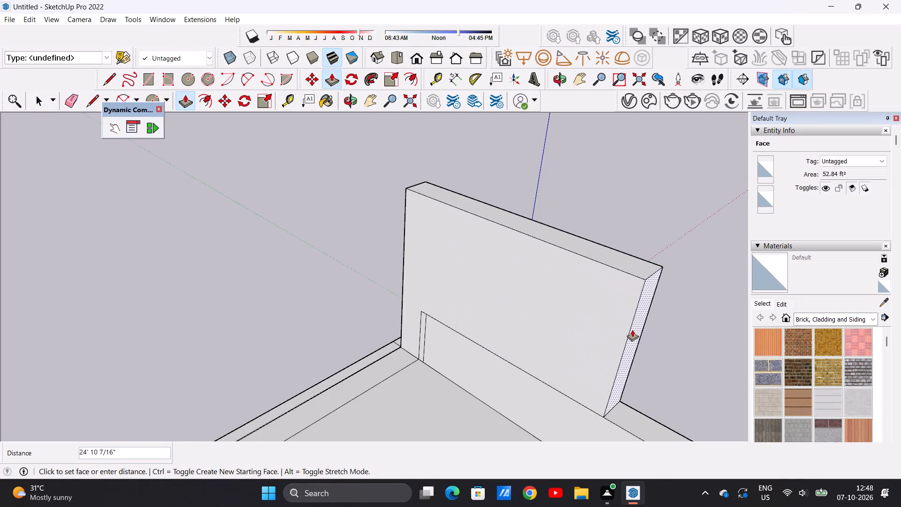
left_click(632, 330)
key("space")
Choose Color M00 from the Colors material collection and paint the blue end face of the upright roof wall.
scroll(444, 291, "down", 13)
scroll(470, 262, "up", 3)
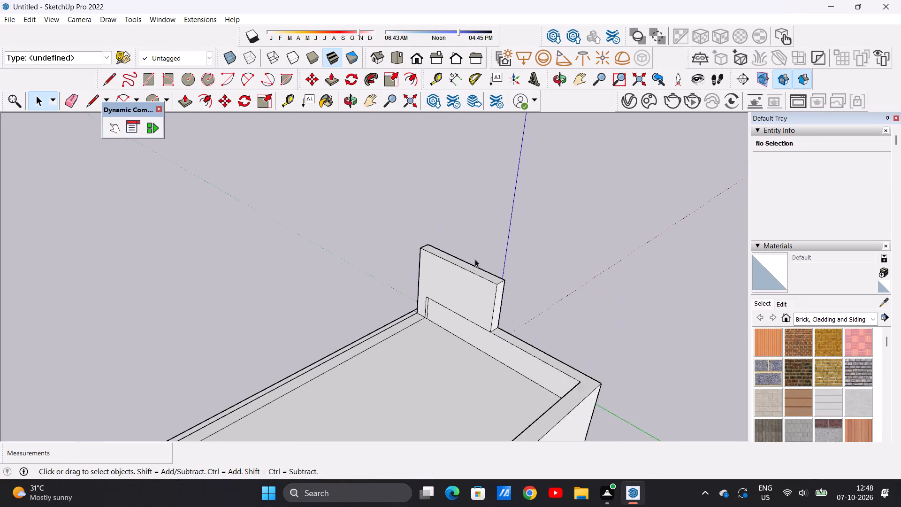
scroll(475, 259, "up", 2)
scroll(481, 299, "up", 4)
middle_click_drag(477, 320, 587, 260)
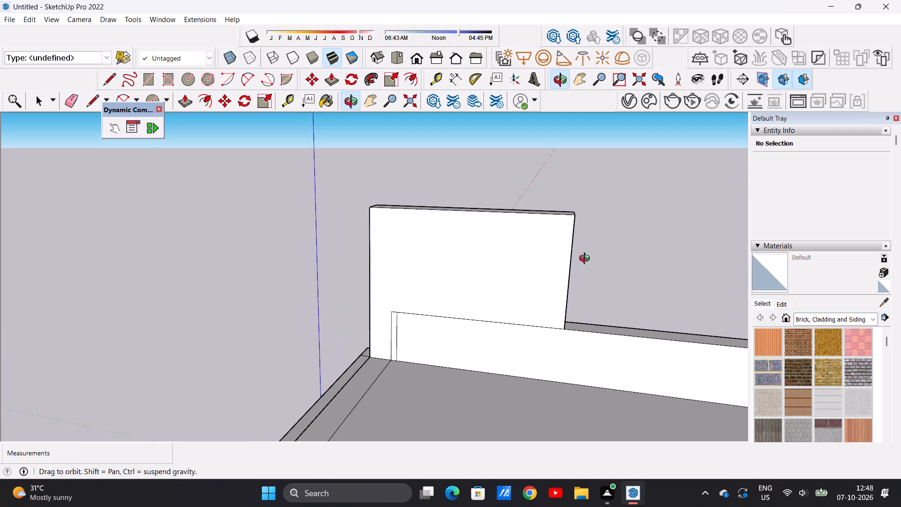
middle_click_drag(587, 260, 602, 261)
middle_click_drag(335, 264, 701, 306)
middle_click_drag(439, 228, 332, 177)
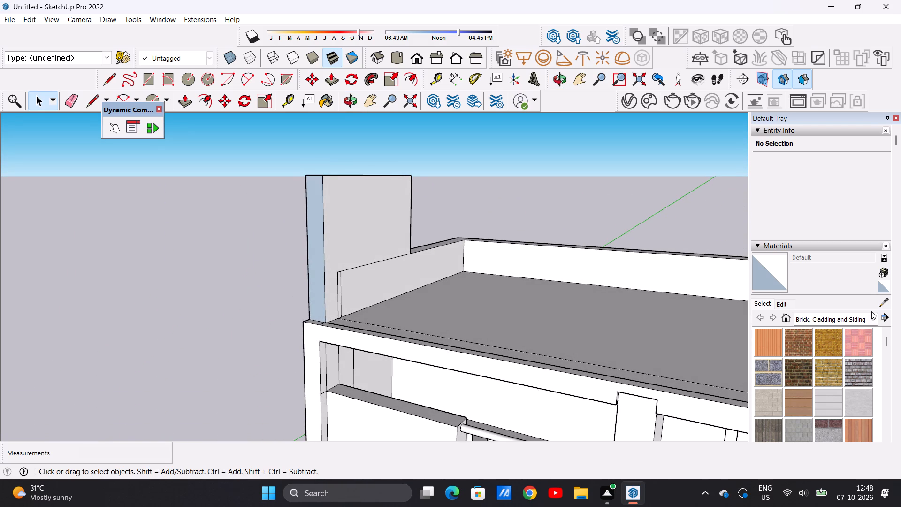
left_click(872, 314)
left_click(843, 361)
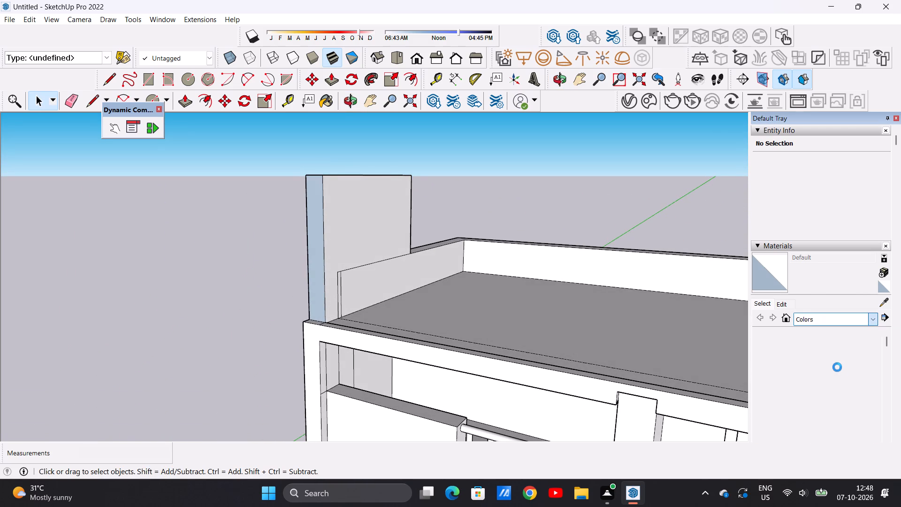
scroll(838, 376, "down", 14)
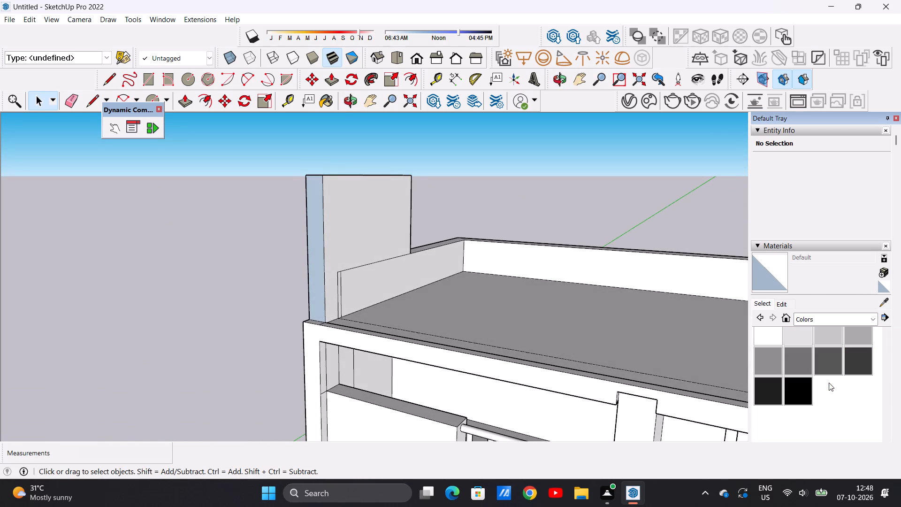
scroll(825, 377, "up", 1)
left_click(778, 343)
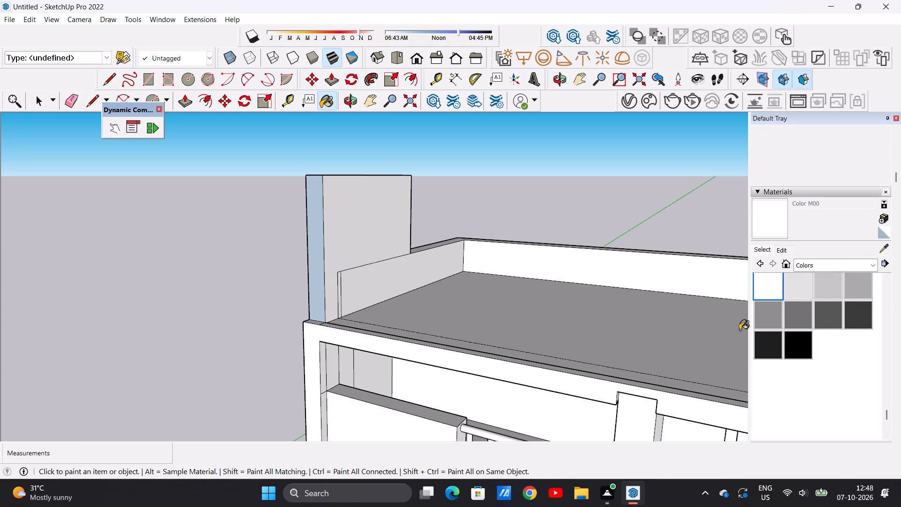
scroll(305, 231, "up", 4)
left_click(319, 225)
Push/Pull the upright wall's top face up about 1' 5" as a new starting face, adding a separate band.
scroll(306, 281, "down", 9)
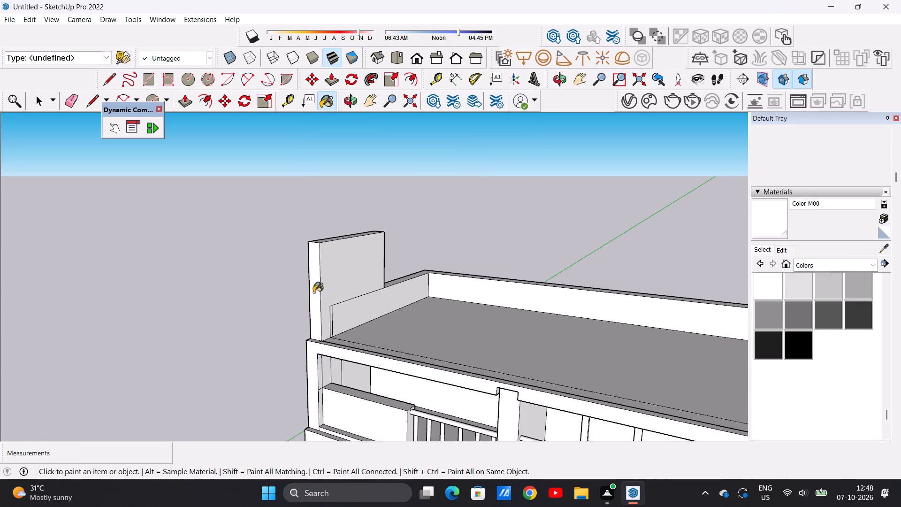
middle_click_drag(458, 294, 113, 222)
scroll(222, 246, "down", 16)
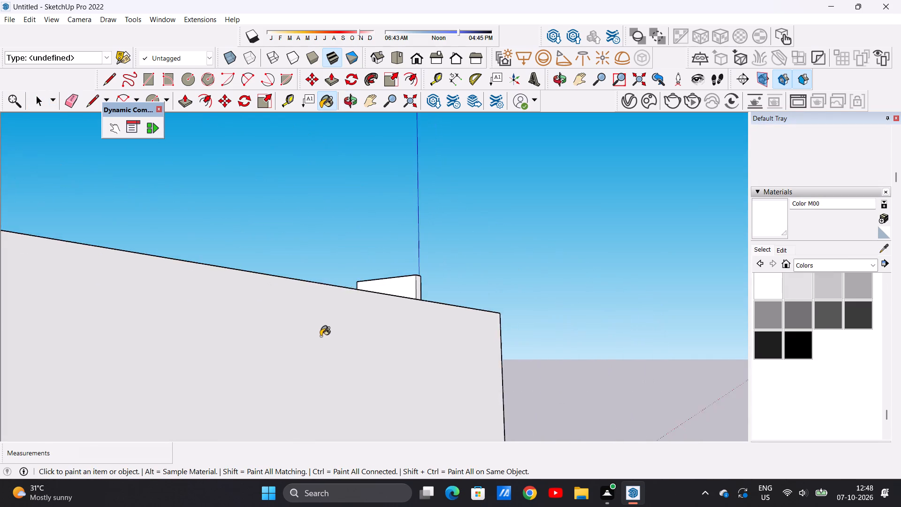
scroll(321, 336, "down", 4)
middle_click_drag(417, 230, 373, 344)
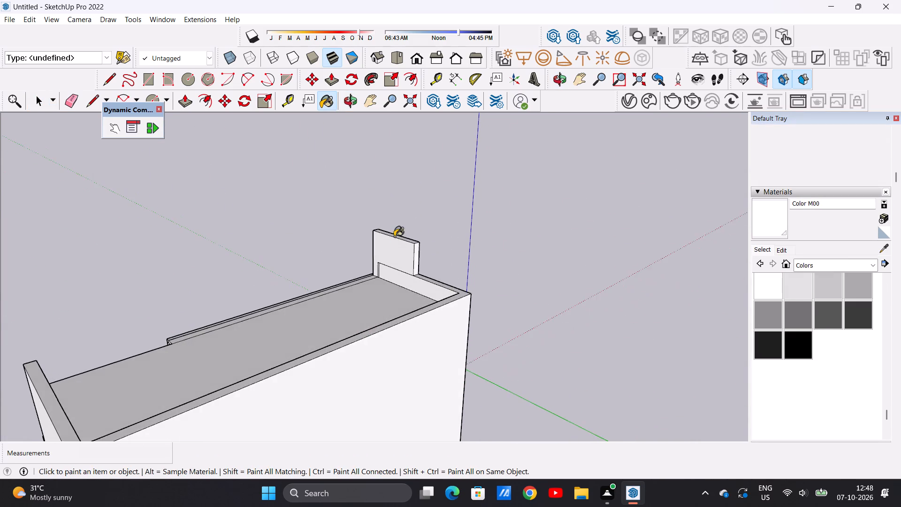
scroll(394, 237, "up", 19)
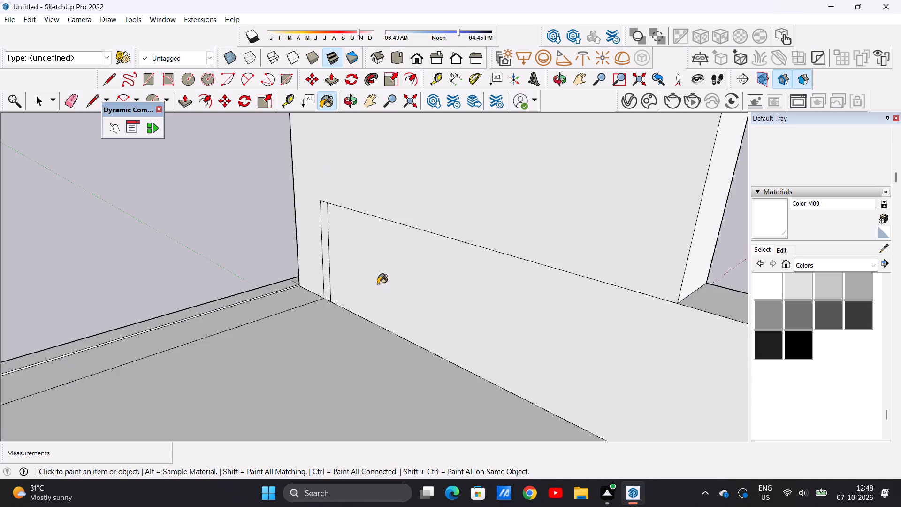
key("space")
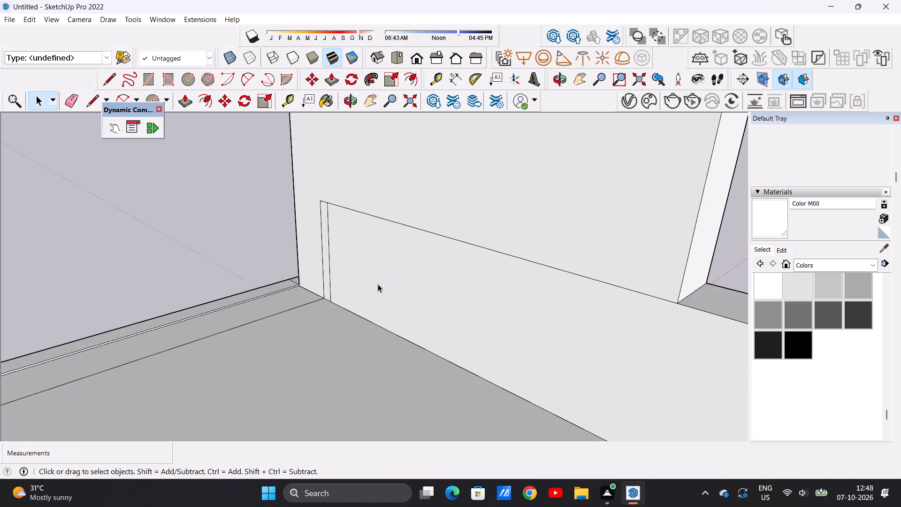
key("p")
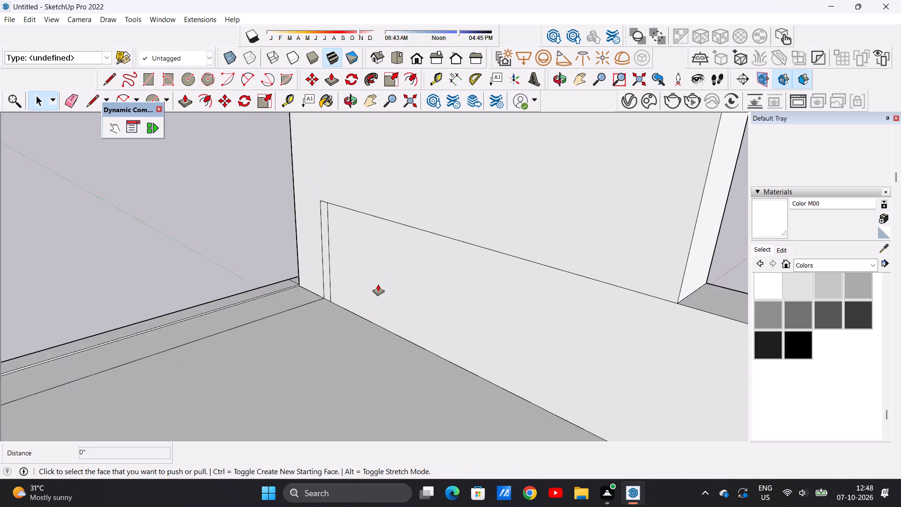
scroll(399, 412, "down", 13)
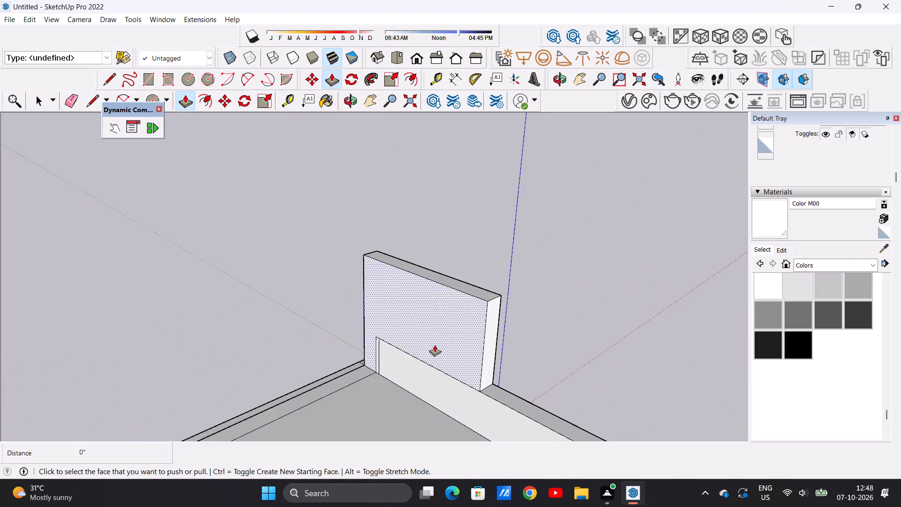
scroll(449, 285, "up", 7)
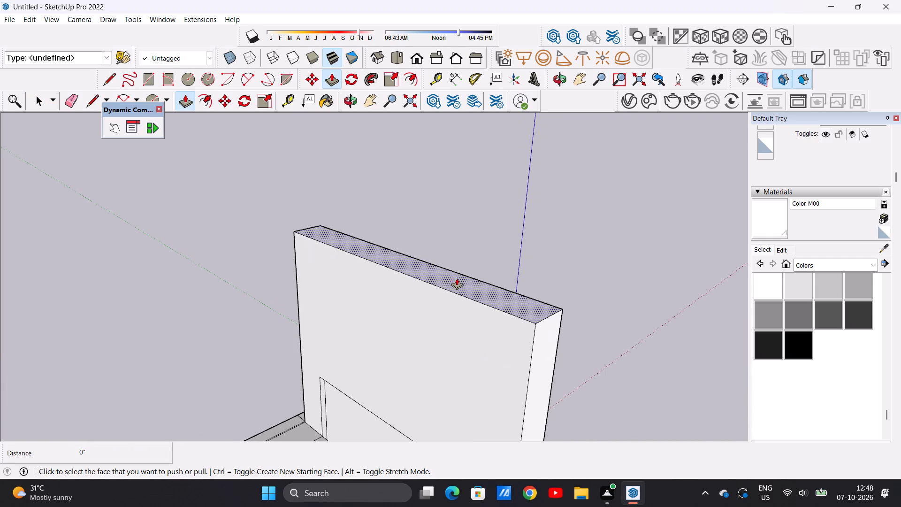
left_click(457, 278)
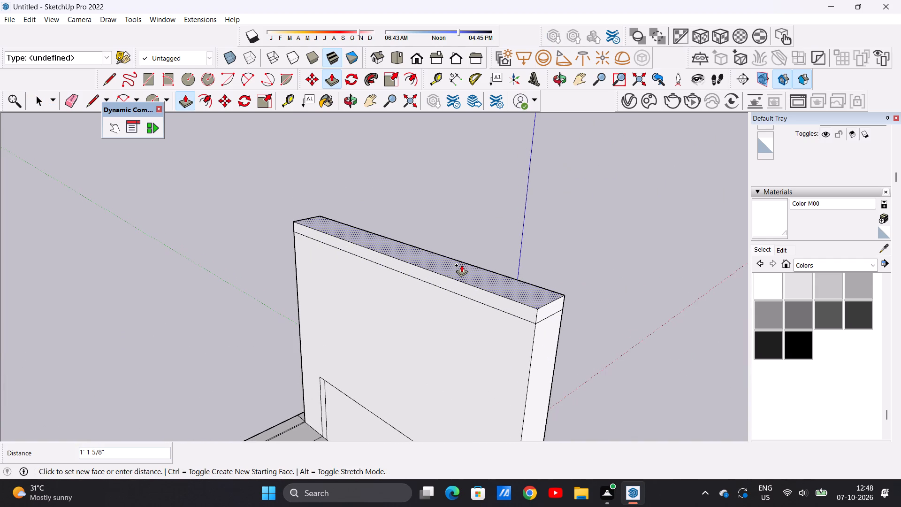
left_click(462, 261)
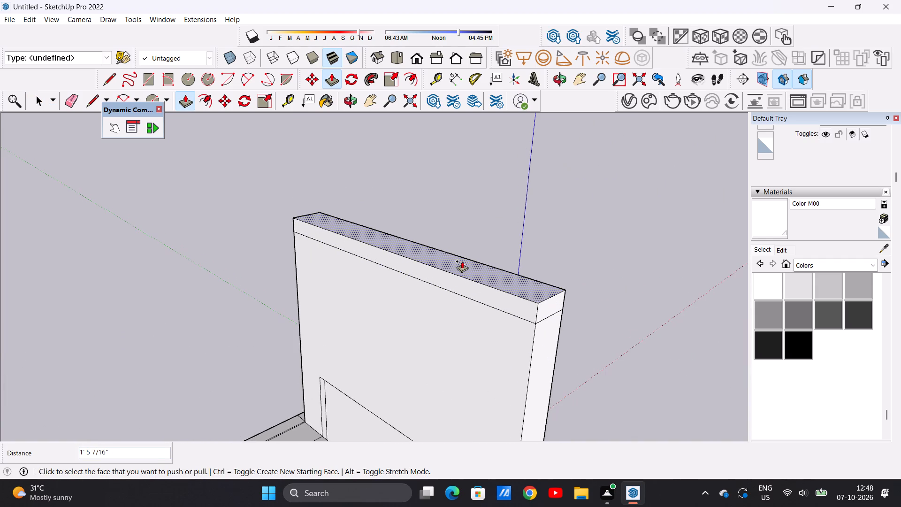
key("space")
Push/Pull the long inner side face of the top band about 144' 8" across the terrace to form an overhanging roof slab.
type("P")
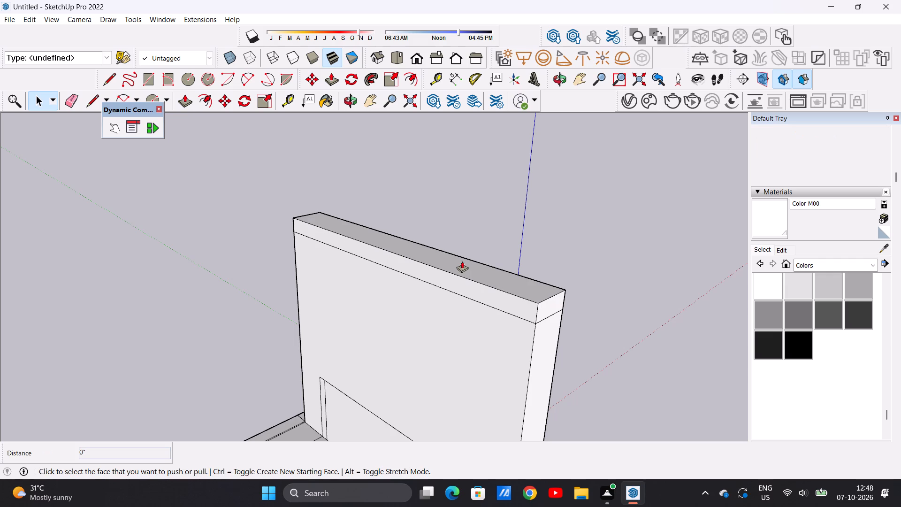
left_click(522, 303)
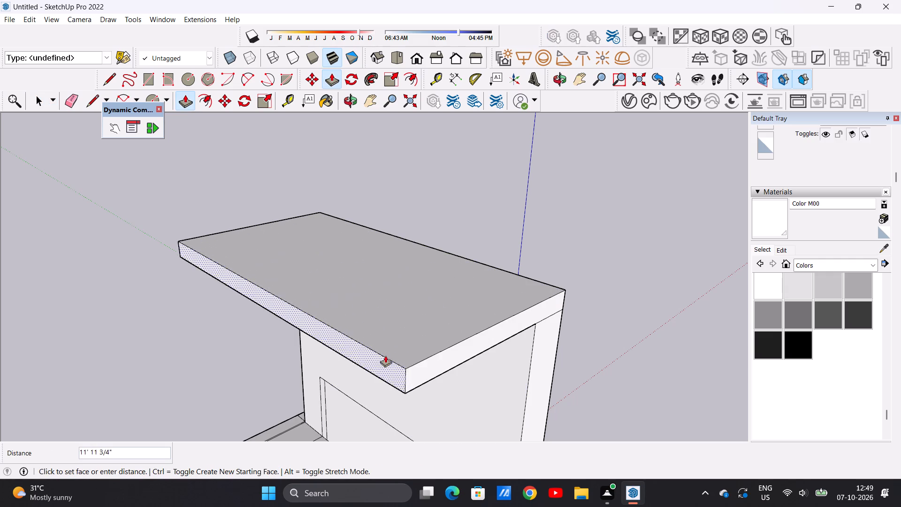
scroll(408, 342, "down", 20)
scroll(408, 342, "down", 1)
scroll(362, 348, "down", 8)
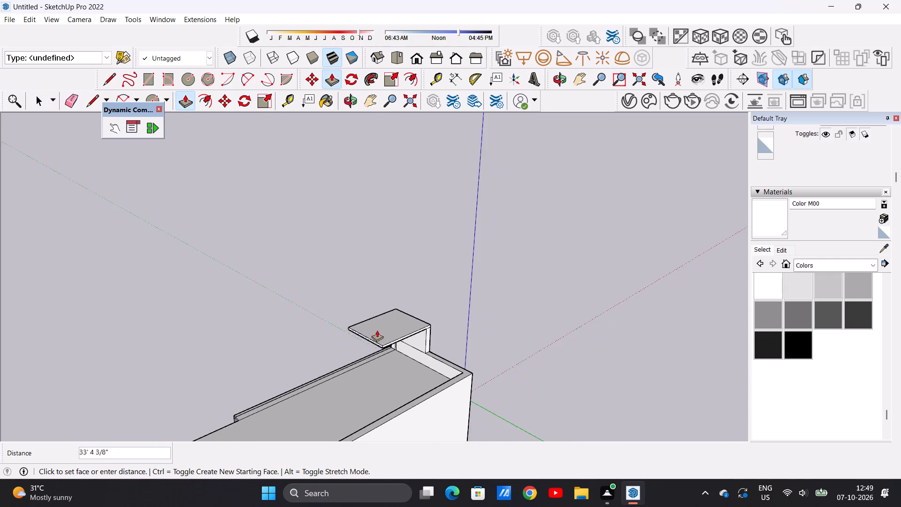
scroll(377, 330, "down", 8)
scroll(307, 360, "up", 13)
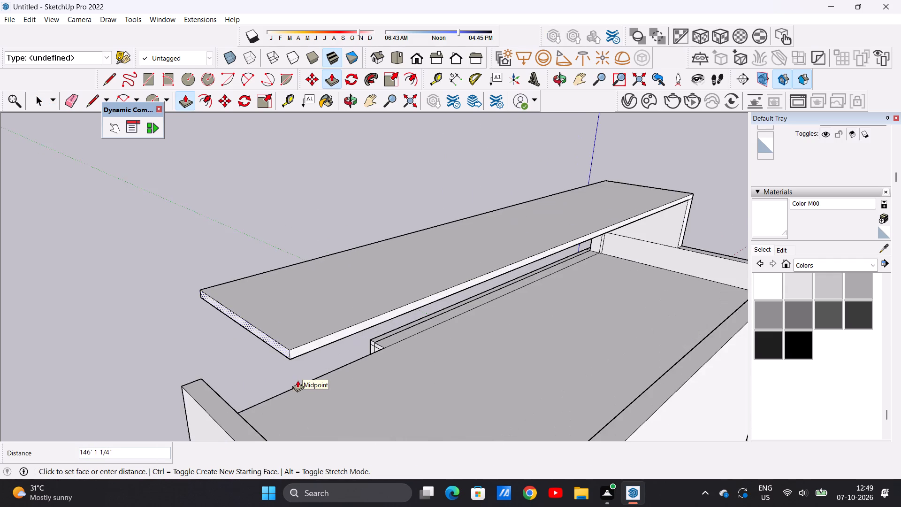
left_click(301, 353)
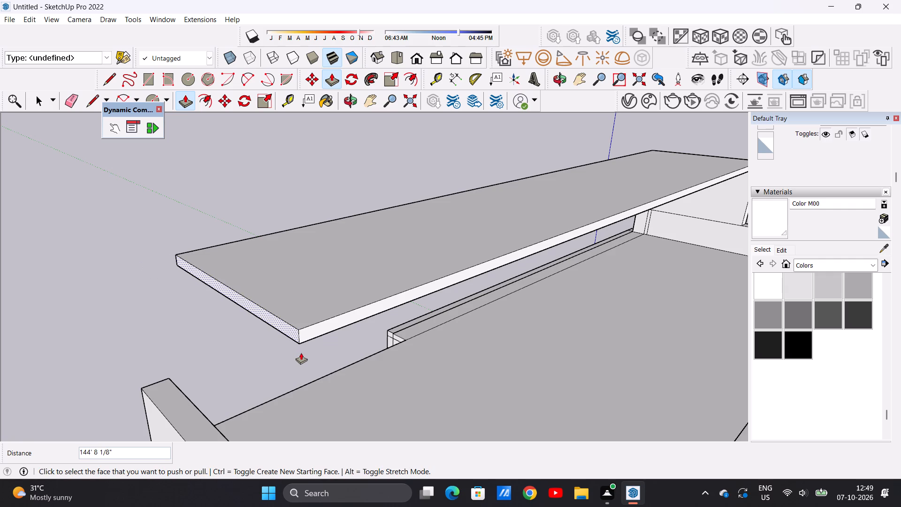
key("space")
Examine the overhanging roof slab against the terrace, parapets and front facade from several angles.
scroll(301, 338, "down", 11)
middle_click_drag(268, 328, 522, 368)
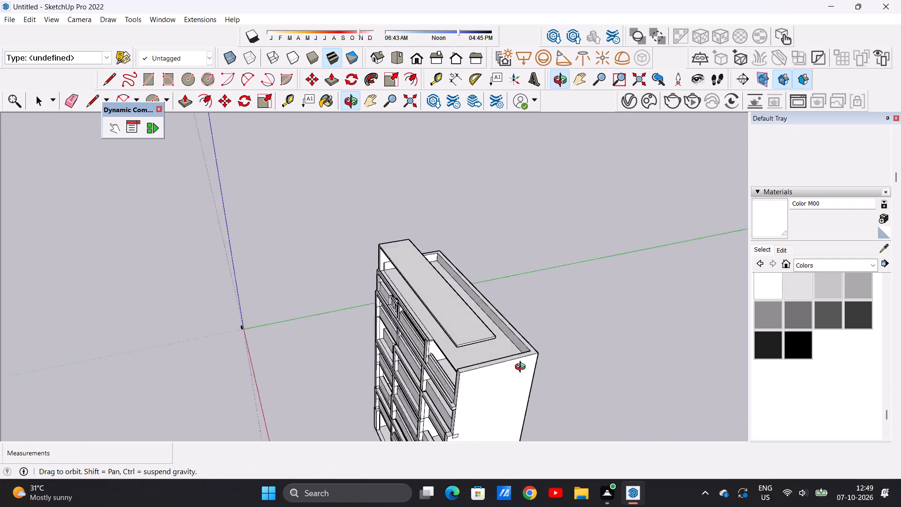
middle_click_drag(522, 368, 587, 342)
middle_click_drag(470, 356, 548, 315)
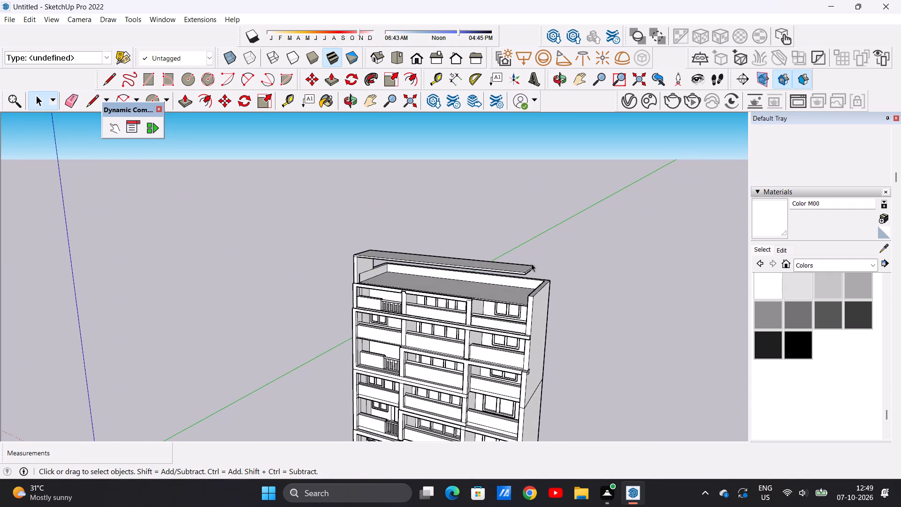
scroll(531, 263, "up", 7)
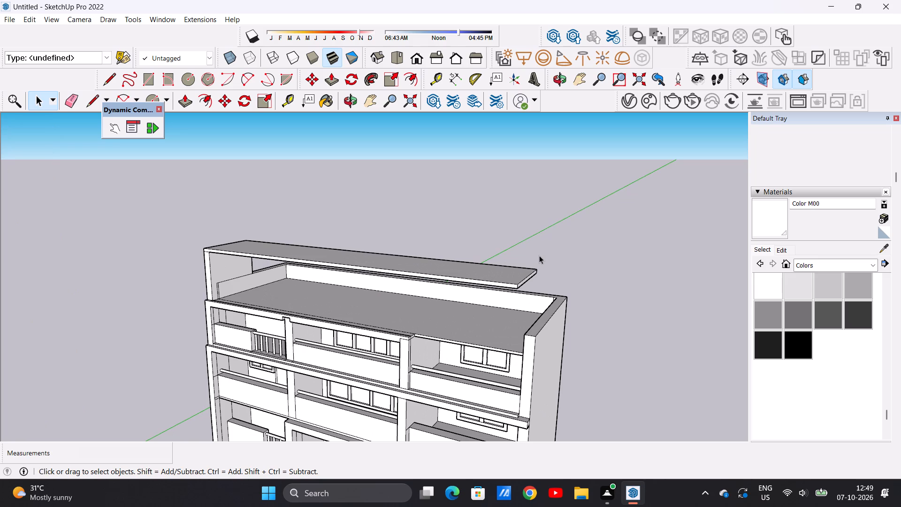
scroll(403, 336, "up", 5)
middle_click_drag(394, 346, 448, 377)
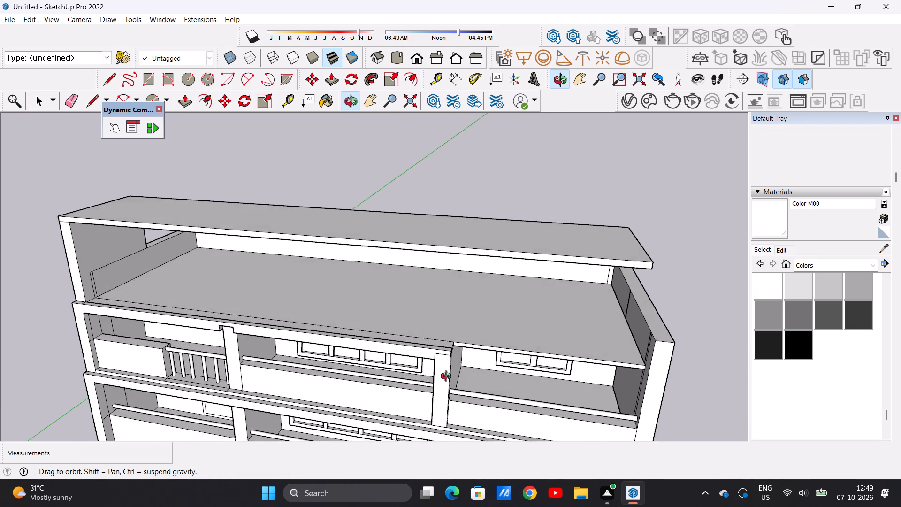
middle_click_drag(448, 377, 509, 429)
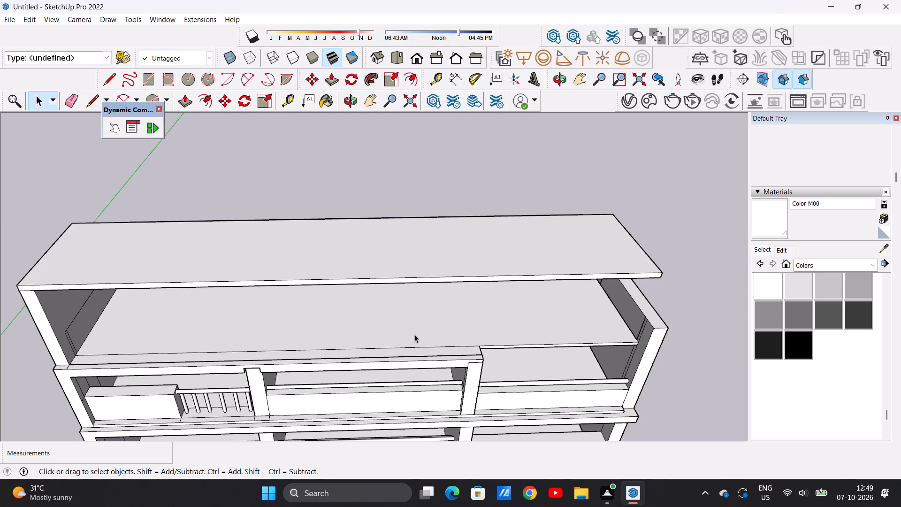
middle_click_drag(406, 346, 417, 275)
scroll(410, 326, "down", 8)
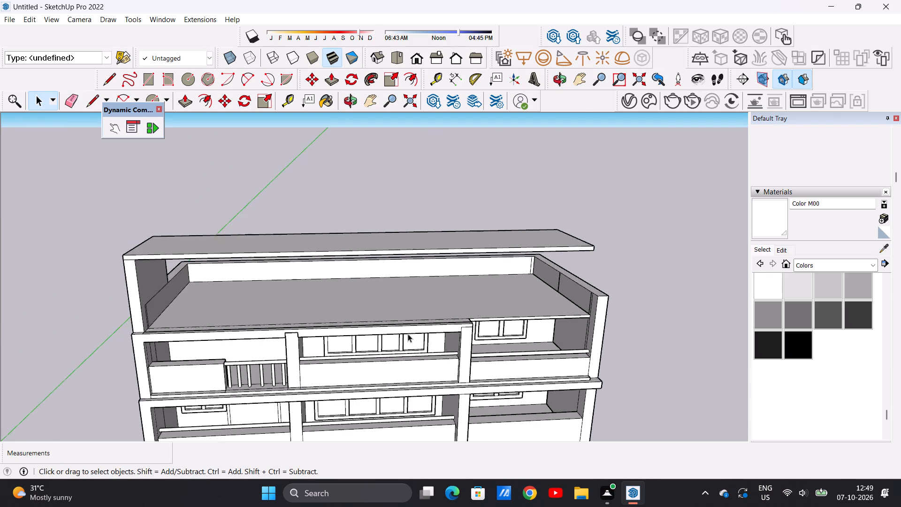
scroll(408, 334, "down", 8)
scroll(408, 331, "up", 1)
middle_click_drag(479, 331, 400, 275)
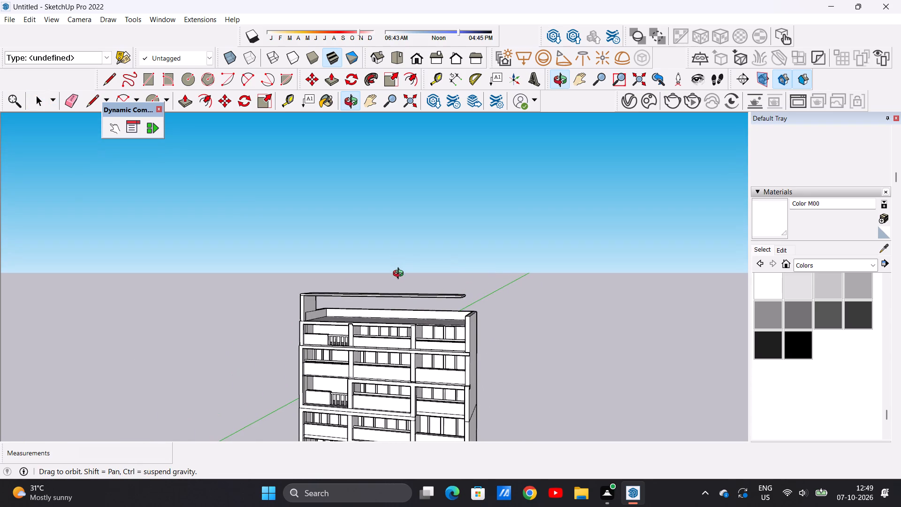
middle_click_drag(400, 275, 400, 275)
scroll(476, 300, "up", 8)
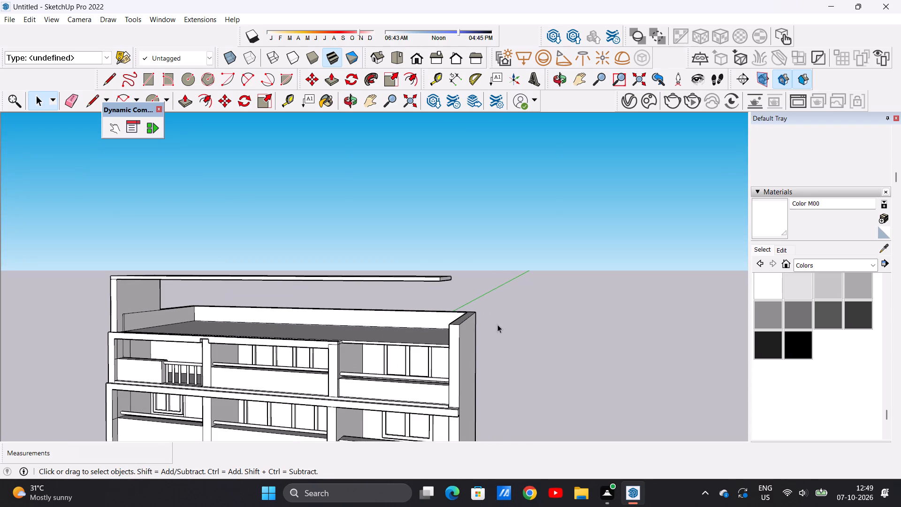
Draw a line about 3' 8" long across the top of the open-end parapet, in line with the roof slab's inner edge.
middle_click_drag(497, 324, 295, 441)
scroll(378, 339, "up", 1)
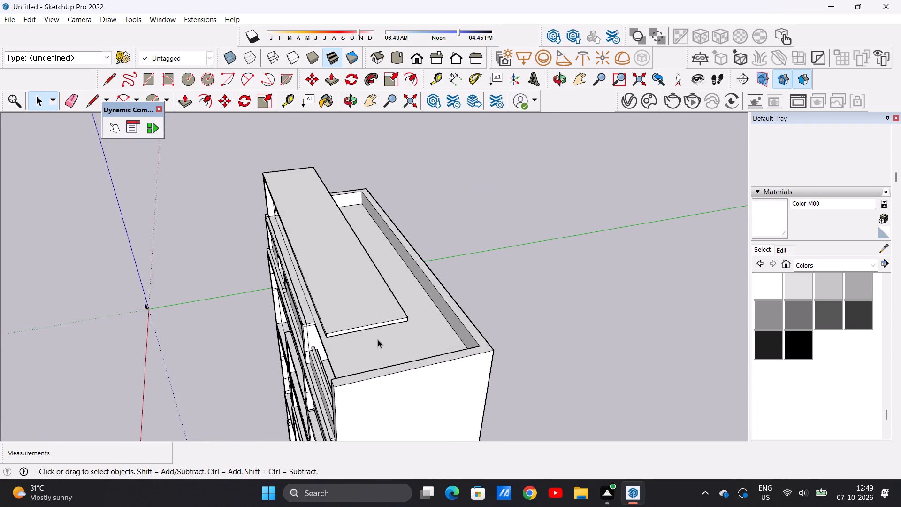
scroll(378, 339, "up", 1)
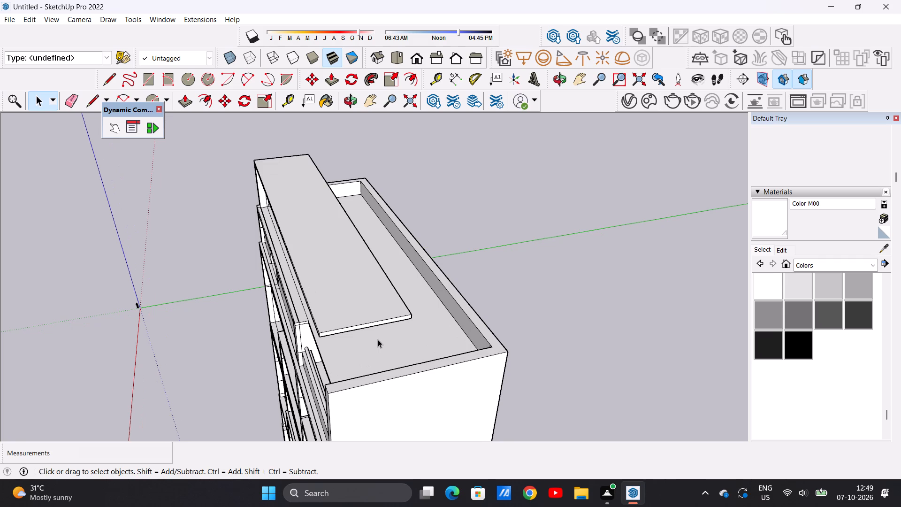
key("l")
middle_click_drag(427, 340, 422, 341)
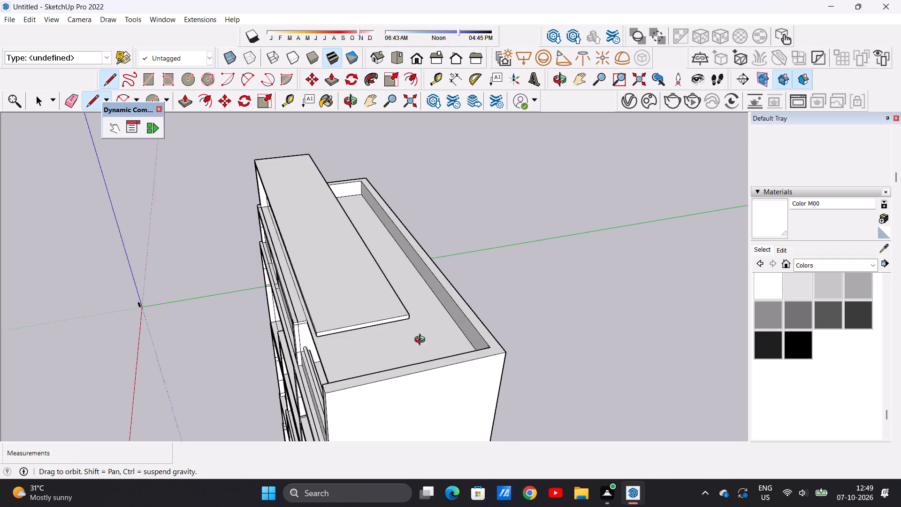
middle_click_drag(422, 341, 338, 338)
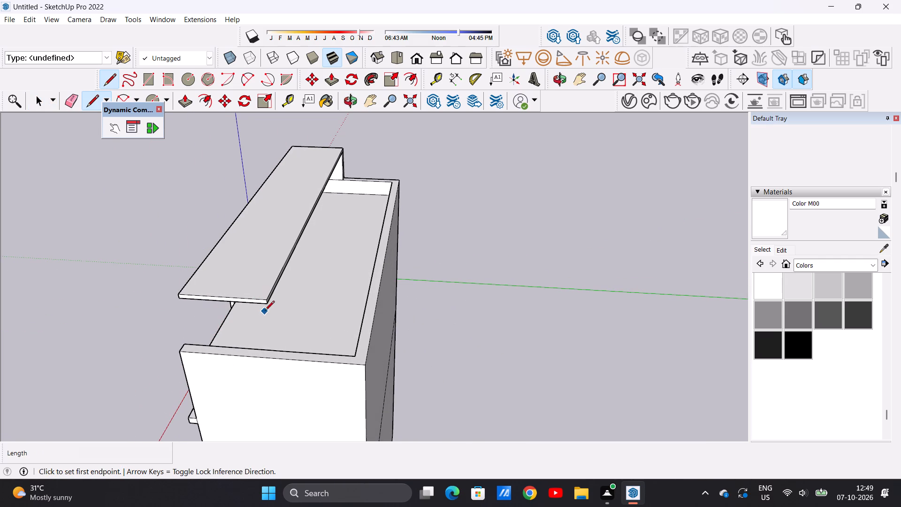
scroll(269, 360, "up", 8)
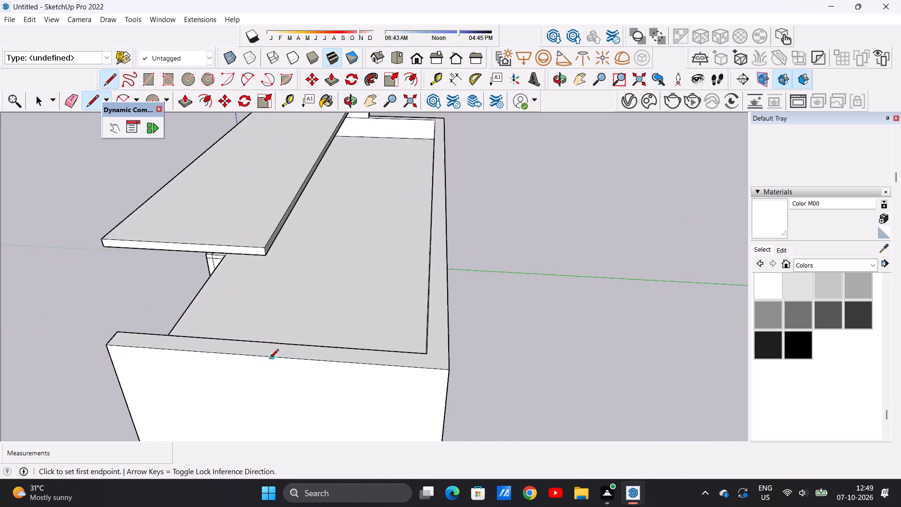
scroll(269, 360, "up", 4)
left_click(268, 327)
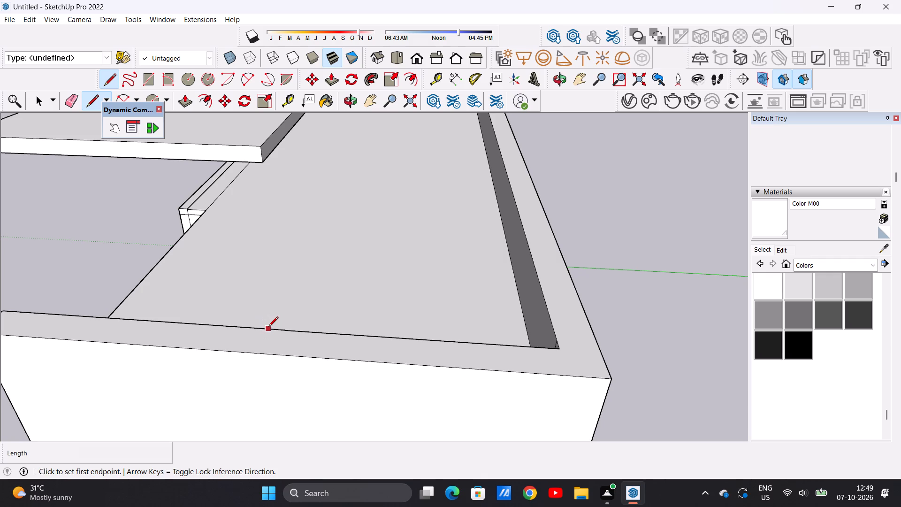
left_click(256, 355)
key("space")
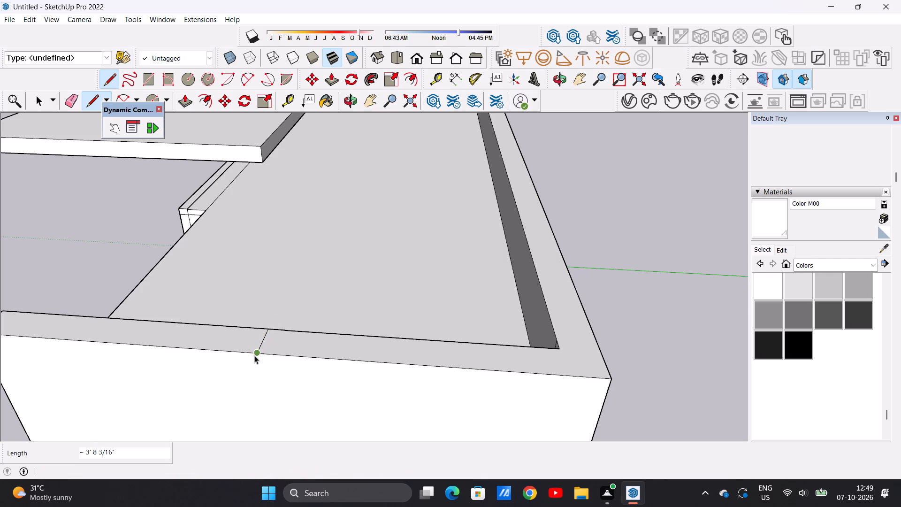
Push/Pull the front part of the split parapet top up to the underside of the roof slab, forming a second upright end wall.
type("P")
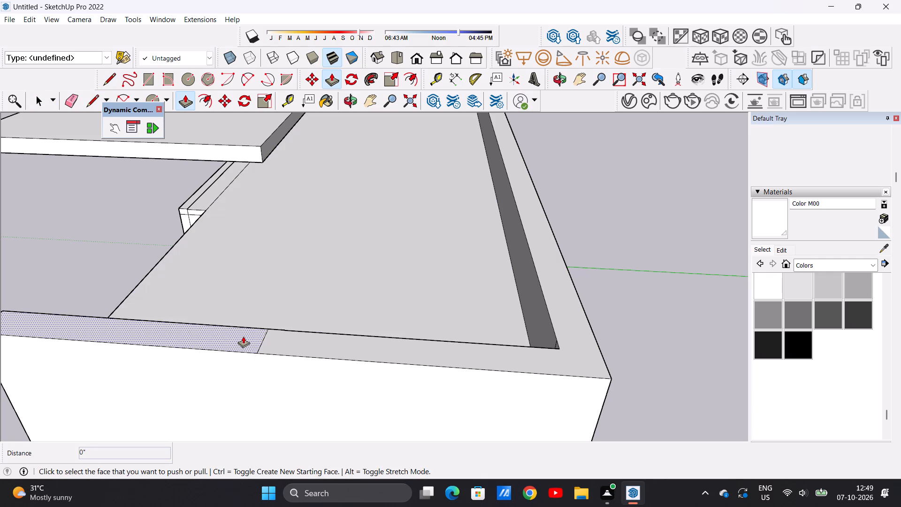
left_click(243, 336)
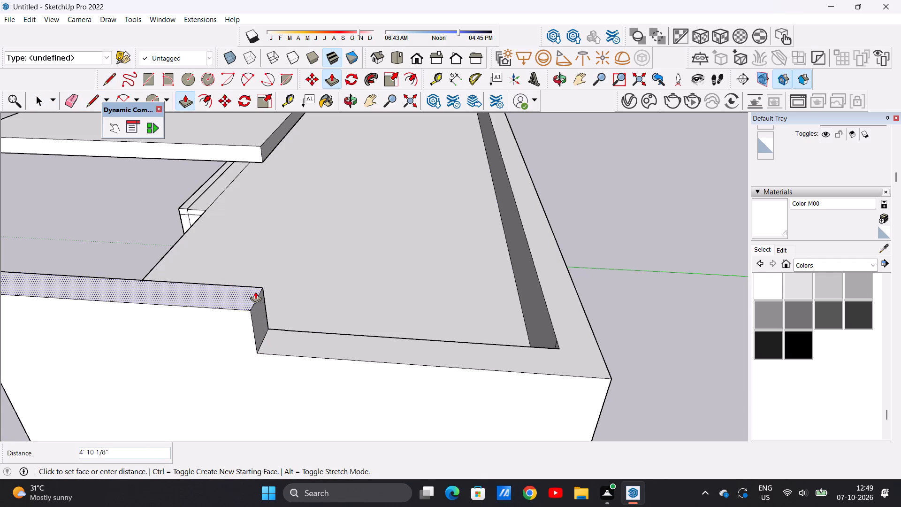
left_click(263, 159)
scroll(264, 172, "down", 12)
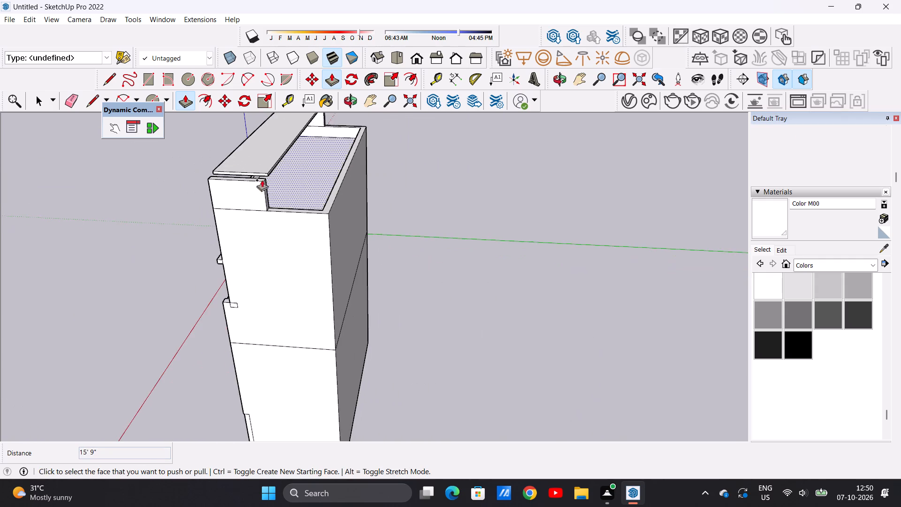
Push/Pull the roof slab's free end face over the second upright wall to that wall's outer face.
middle_click_drag(228, 179, 423, 172)
scroll(406, 188, "up", 9)
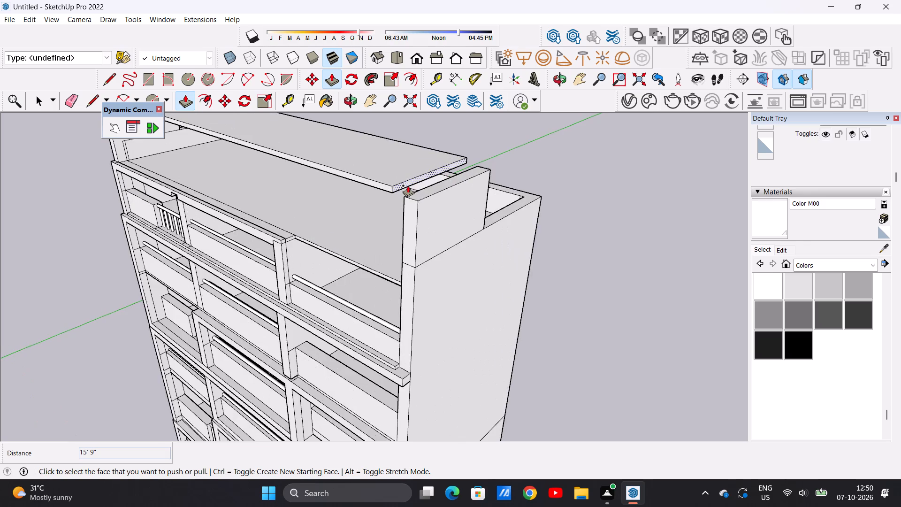
scroll(389, 186, "up", 10)
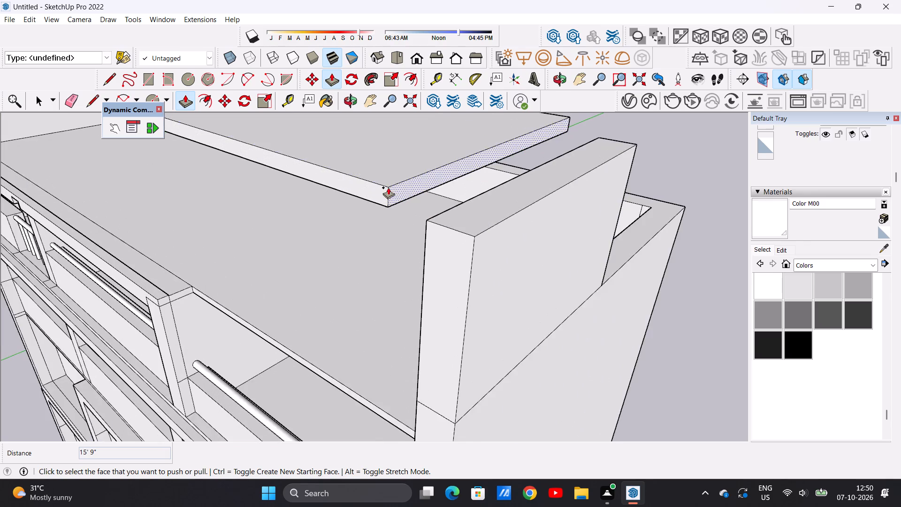
key("space")
scroll(400, 194, "up", 3)
key("p")
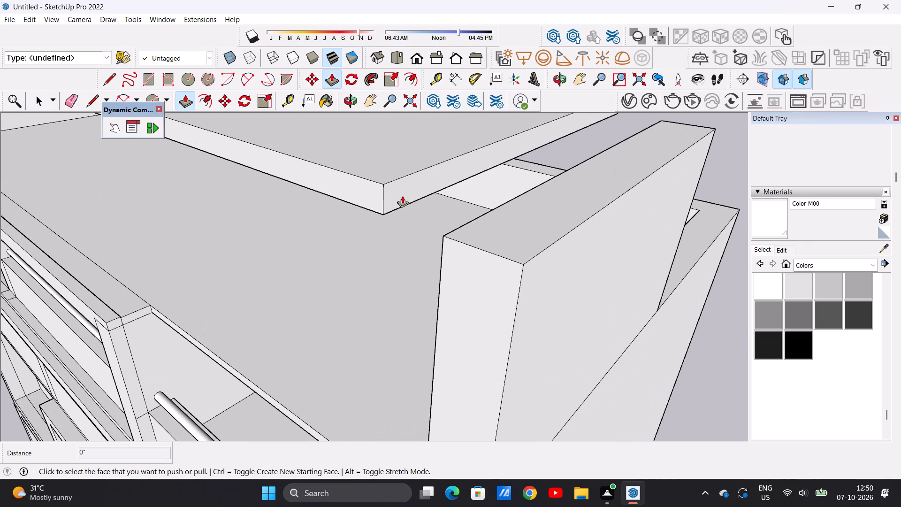
left_click(393, 192)
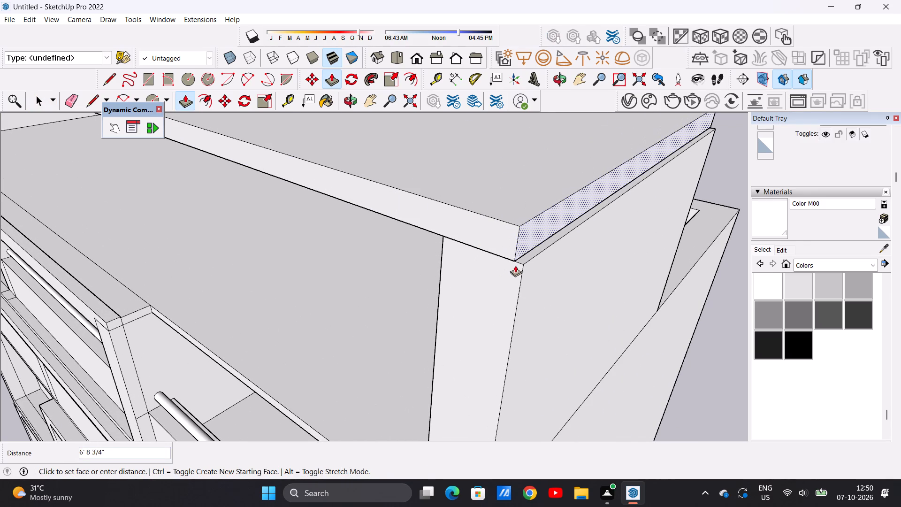
left_click(520, 260)
key("space")
Examine the joint between the roof slab and the second end wall, and the canopy frame, from inside, behind and the front.
scroll(487, 271, "down", 9)
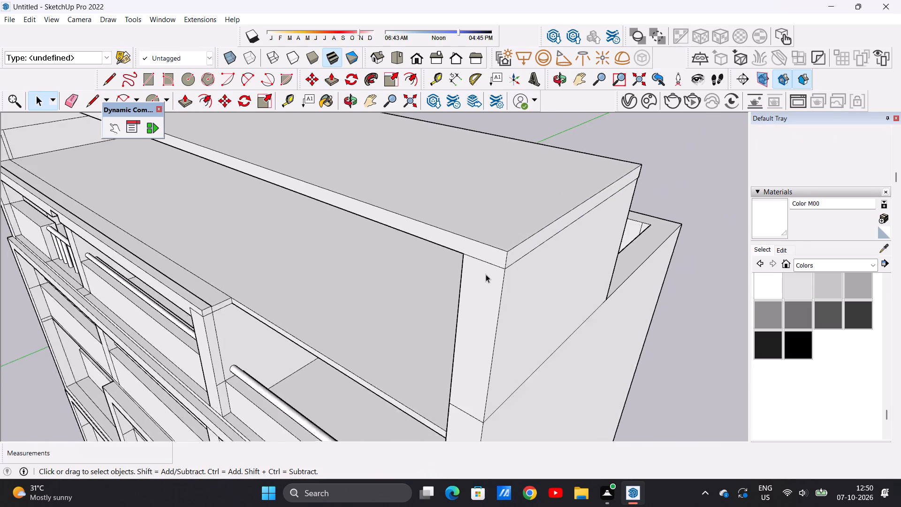
scroll(486, 274, "down", 8)
middle_click_drag(463, 265, 335, 200)
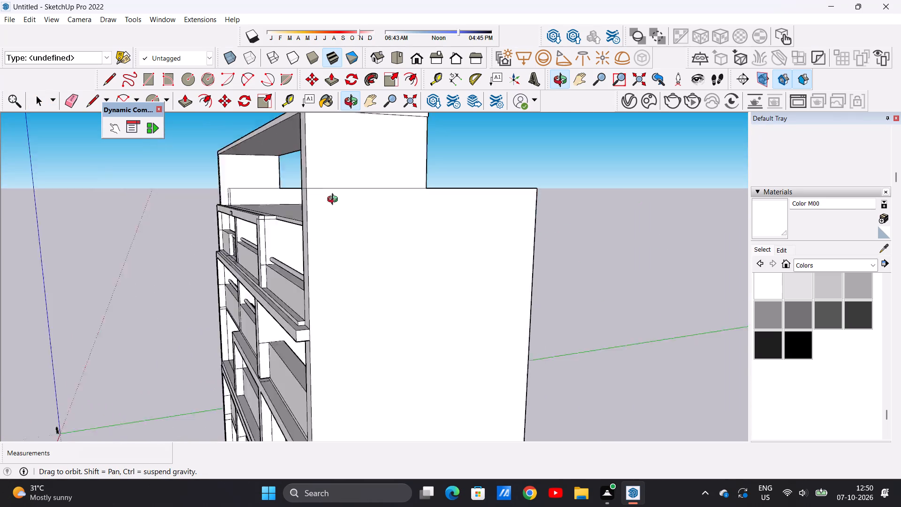
middle_click_drag(335, 200, 276, 215)
scroll(274, 154, "up", 11)
middle_click_drag(269, 150, 275, 261)
scroll(260, 246, "up", 7)
middle_click_drag(258, 234, 115, 206)
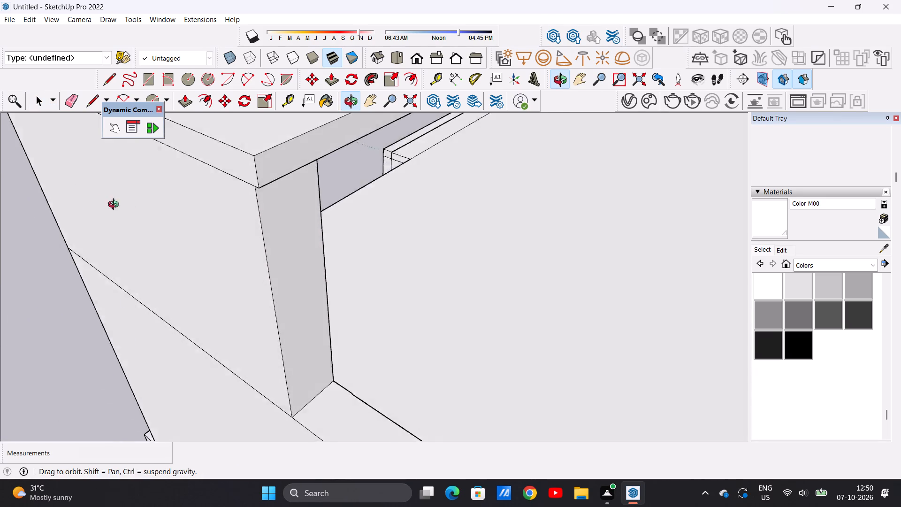
middle_click_drag(115, 206, 75, 206)
middle_click_drag(332, 216, 302, 192)
scroll(261, 251, "down", 15)
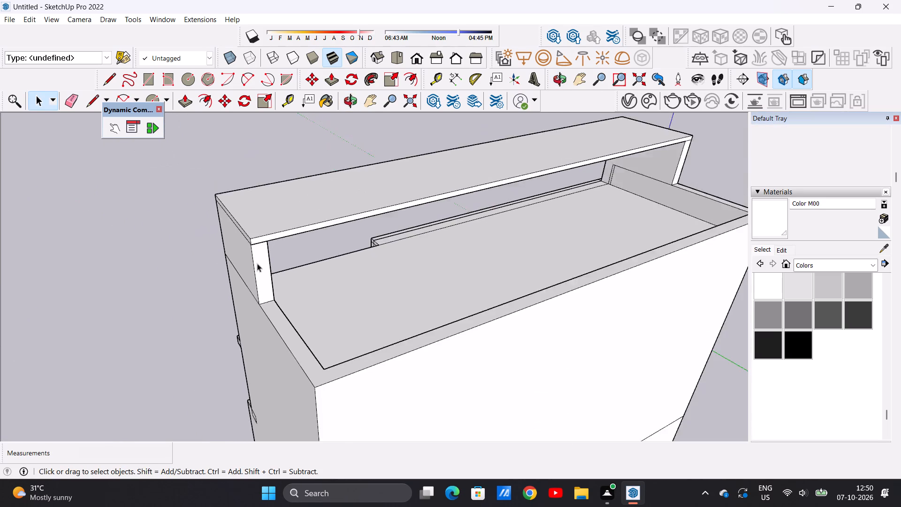
scroll(257, 263, "down", 5)
middle_click_drag(224, 251, 469, 252)
middle_click_drag(352, 251, 597, 218)
scroll(420, 221, "down", 7)
middle_click_drag(424, 210, 452, 189)
scroll(457, 184, "down", 1)
scroll(470, 183, "up", 15)
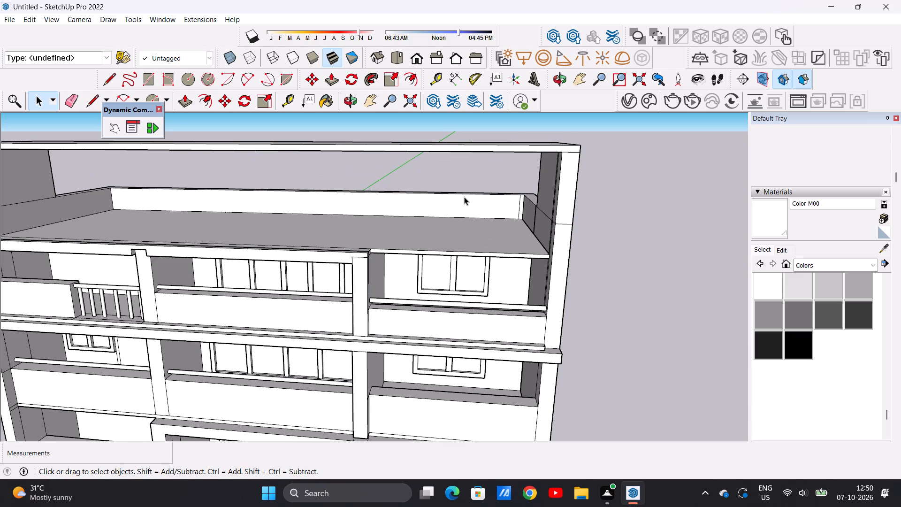
scroll(334, 218, "down", 10)
middle_click_drag(279, 239, 333, 236)
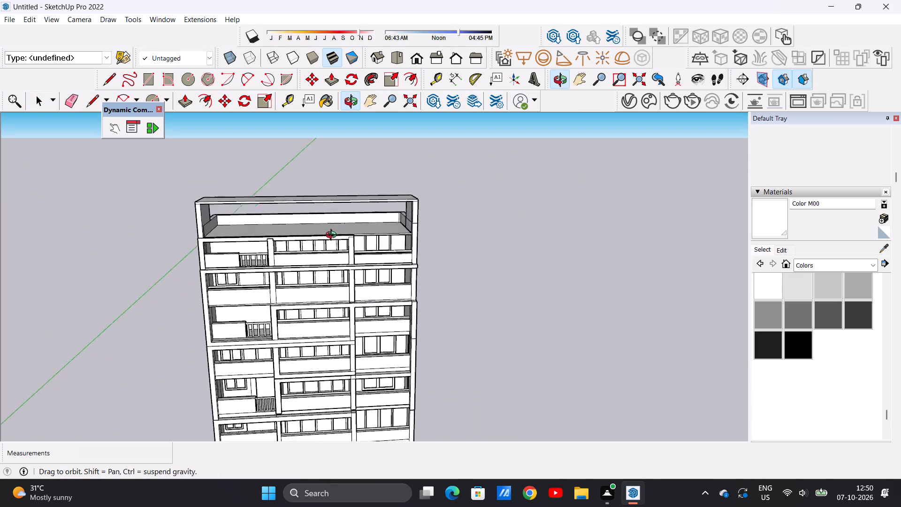
middle_click_drag(333, 236, 320, 200)
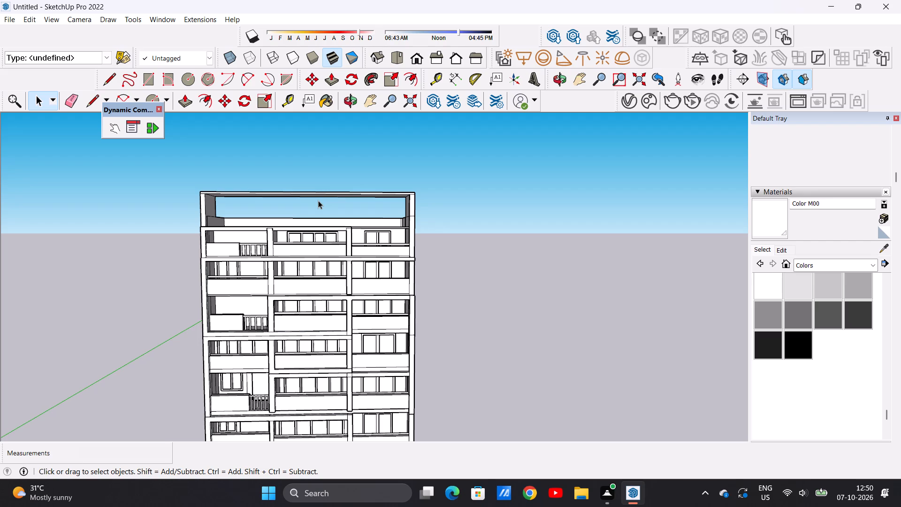
scroll(318, 200, "down", 10)
scroll(319, 303, "up", 6)
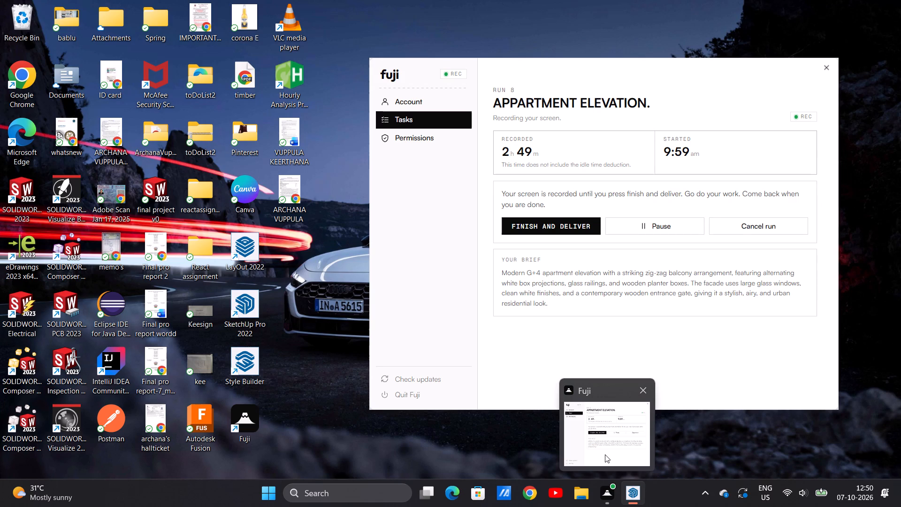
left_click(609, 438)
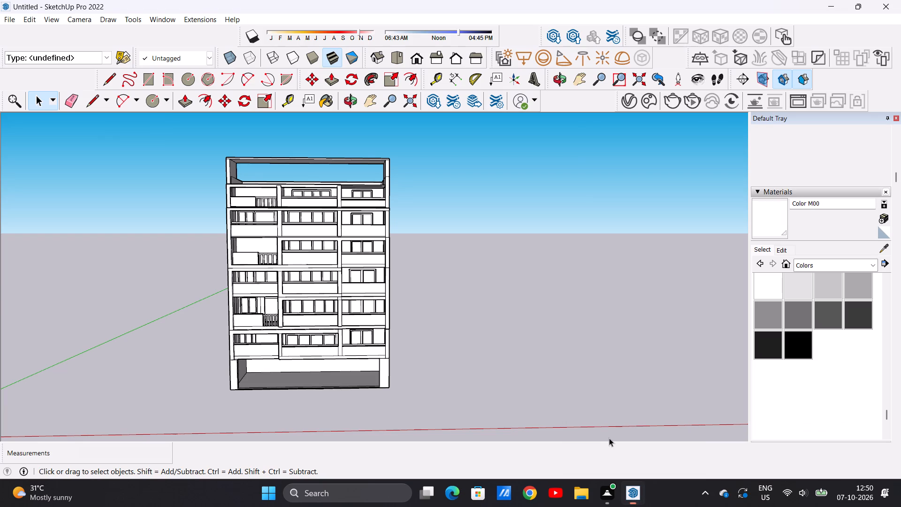
Examine the whole building from the front and both sides, including the rooftop canopy's proportions and its meeting with the terrace and facade.
scroll(328, 247, "up", 4)
scroll(356, 236, "down", 5)
middle_click_drag(458, 231, 311, 242)
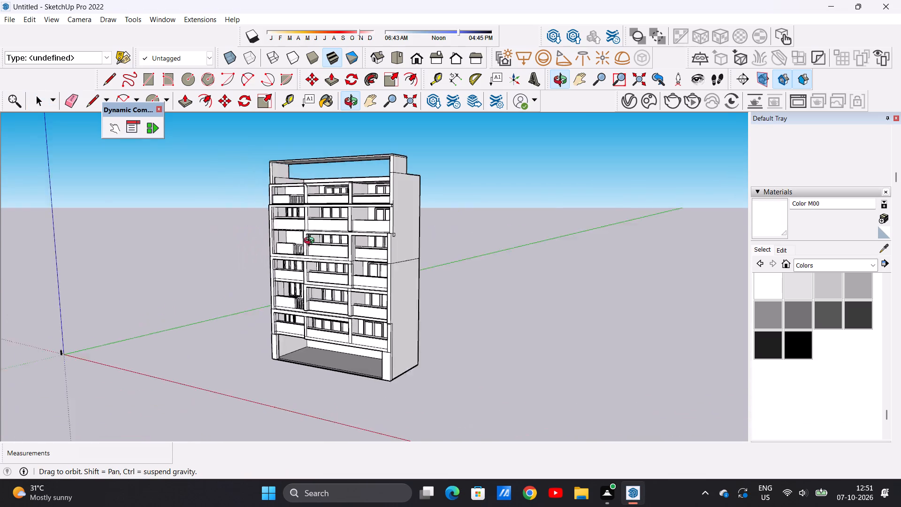
middle_click_drag(311, 242, 528, 231)
middle_click_drag(297, 246, 371, 249)
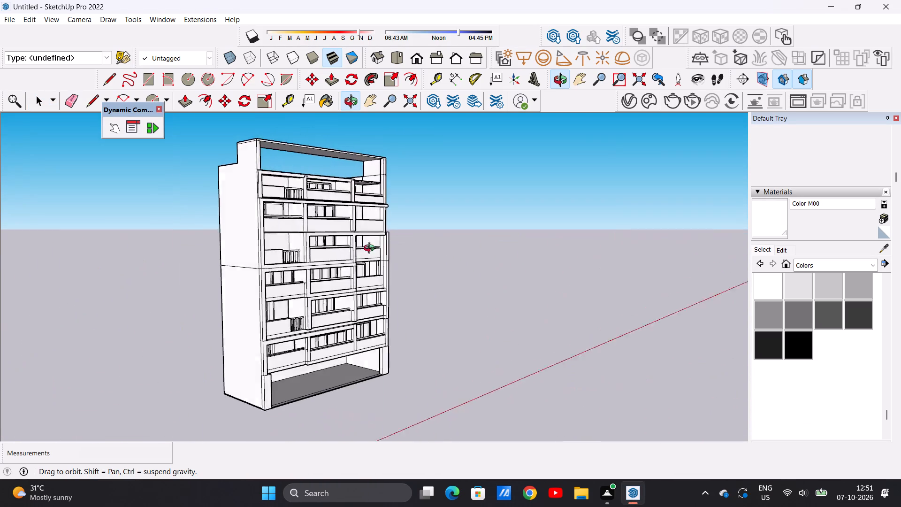
middle_click_drag(371, 249, 219, 253)
scroll(219, 253, "down", 4)
scroll(297, 247, "up", 10)
scroll(298, 246, "down", 3)
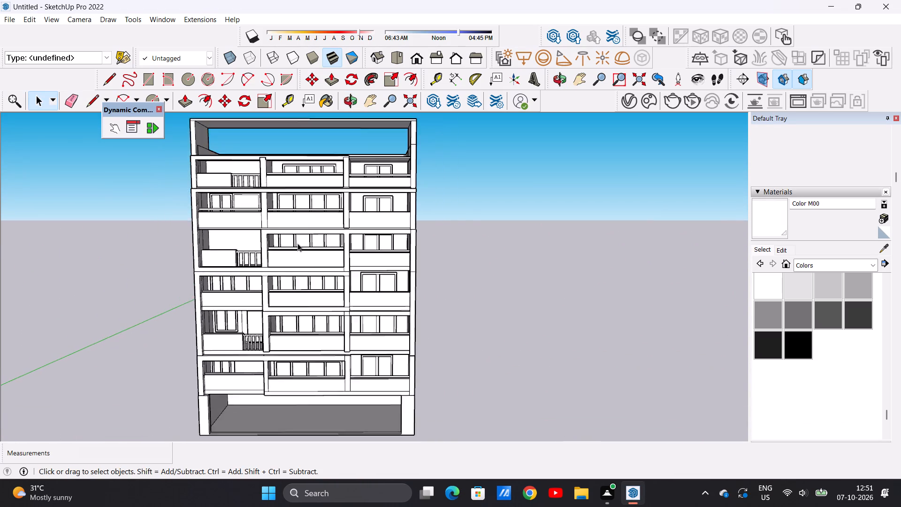
scroll(298, 243, "down", 5)
middle_click_drag(359, 202, 359, 226)
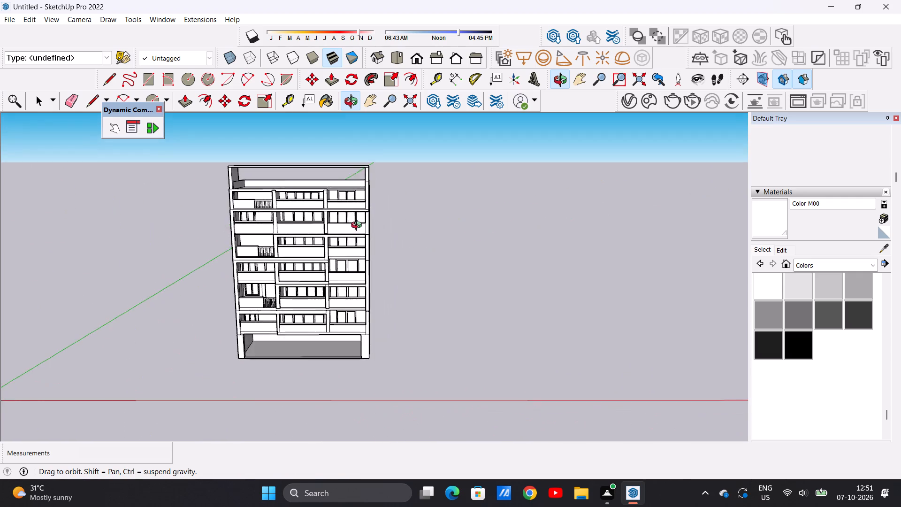
middle_click_drag(359, 226, 359, 226)
scroll(330, 227, "down", 1)
scroll(308, 231, "up", 3)
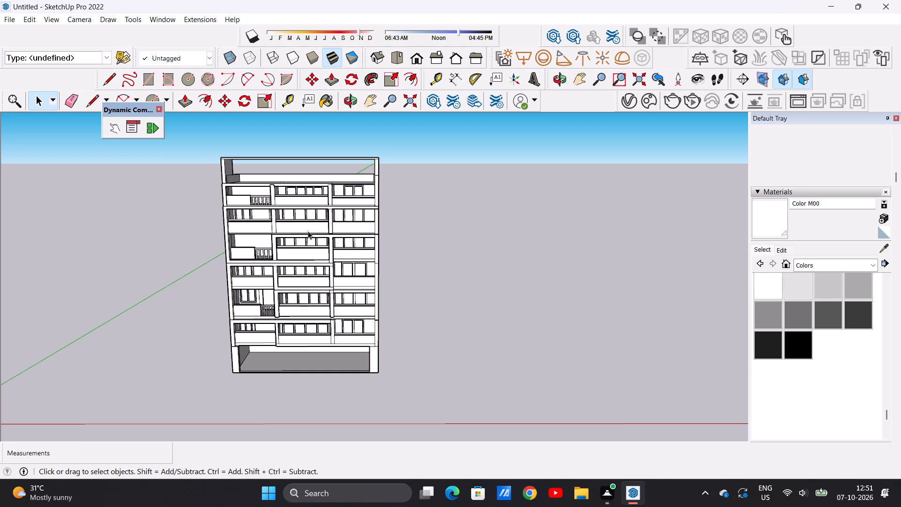
scroll(287, 253, "down", 7)
middle_click_drag(317, 201, 325, 179)
scroll(319, 203, "up", 3)
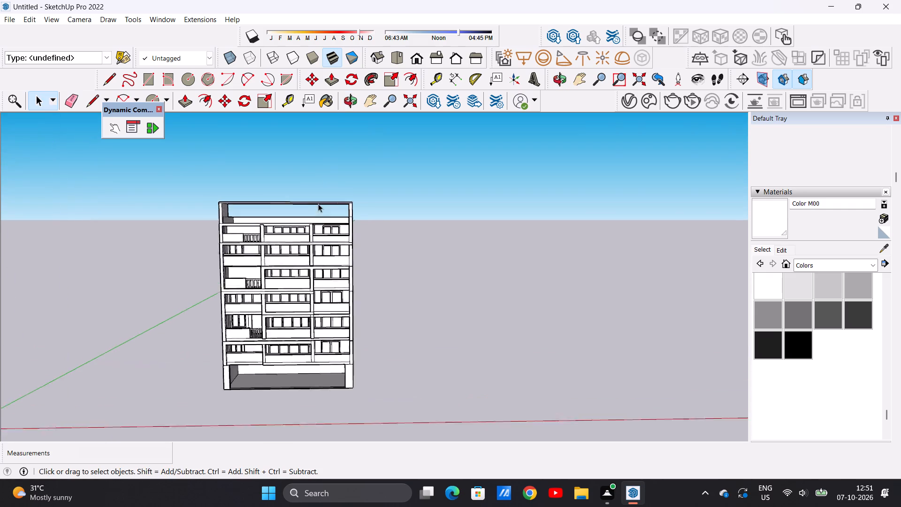
scroll(318, 204, "up", 7)
scroll(324, 218, "down", 1)
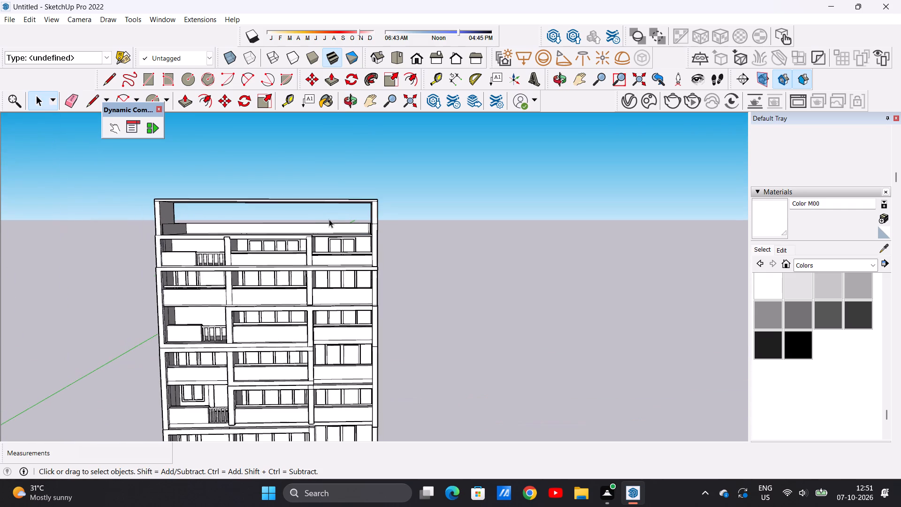
scroll(329, 219, "down", 1)
middle_click_drag(331, 226, 377, 252)
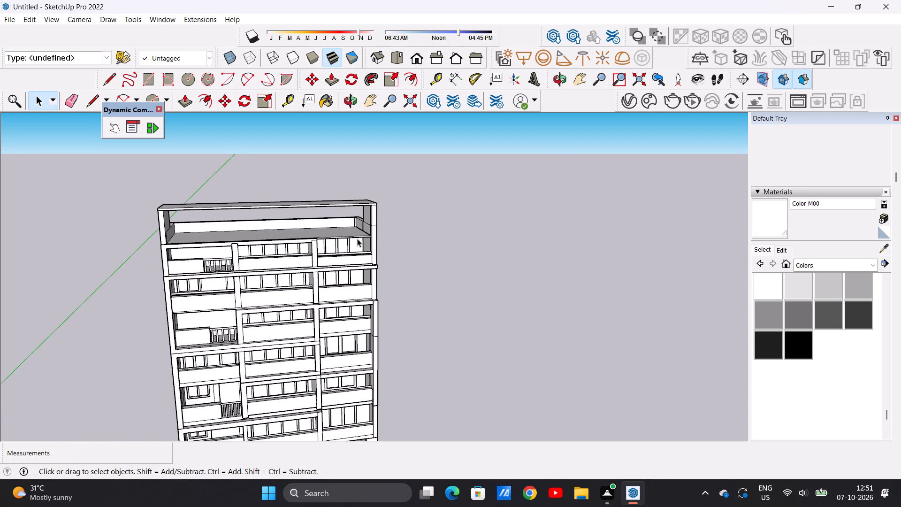
middle_click_drag(351, 236, 303, 243)
scroll(304, 243, "up", 3)
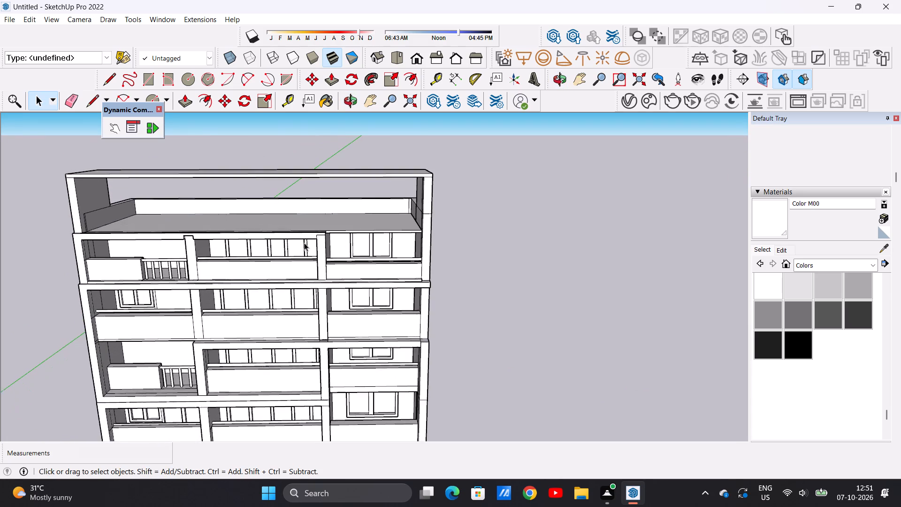
scroll(304, 243, "up", 4)
scroll(321, 228, "down", 6)
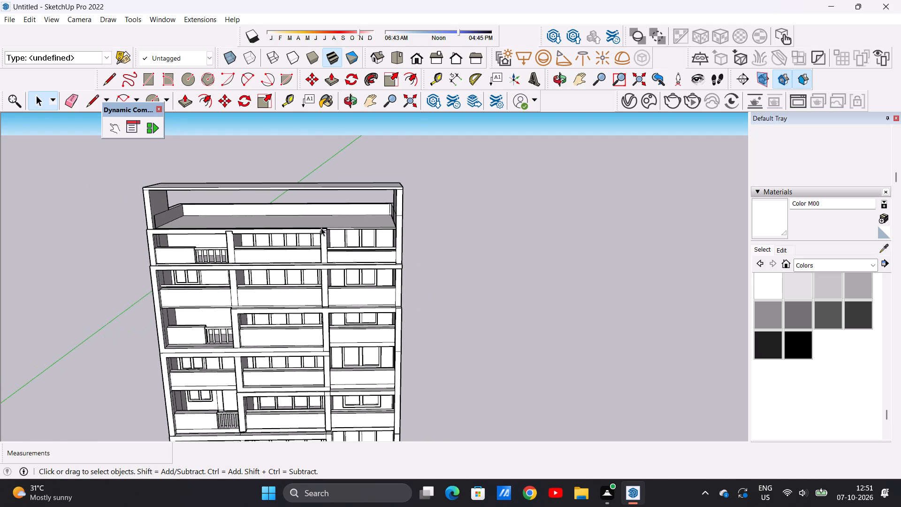
middle_click_drag(401, 222, 394, 253)
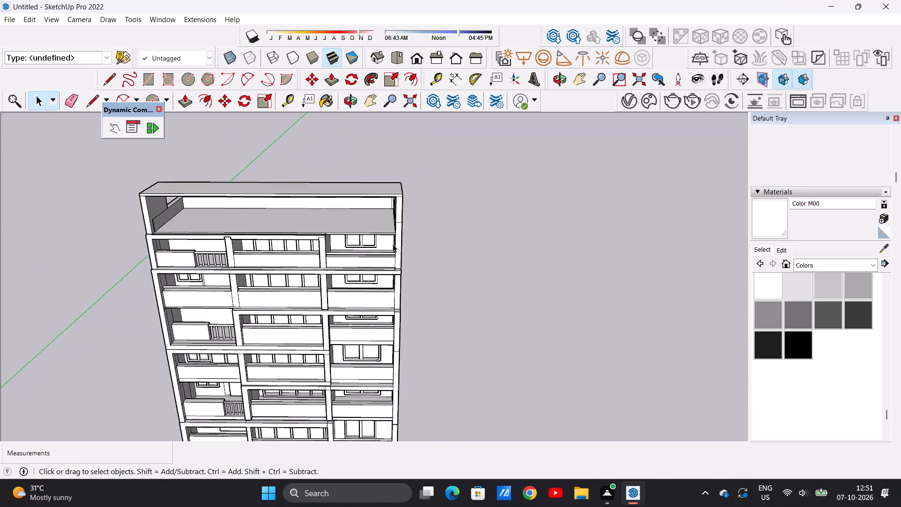
scroll(385, 227, "up", 6)
middle_click_drag(383, 227, 421, 231)
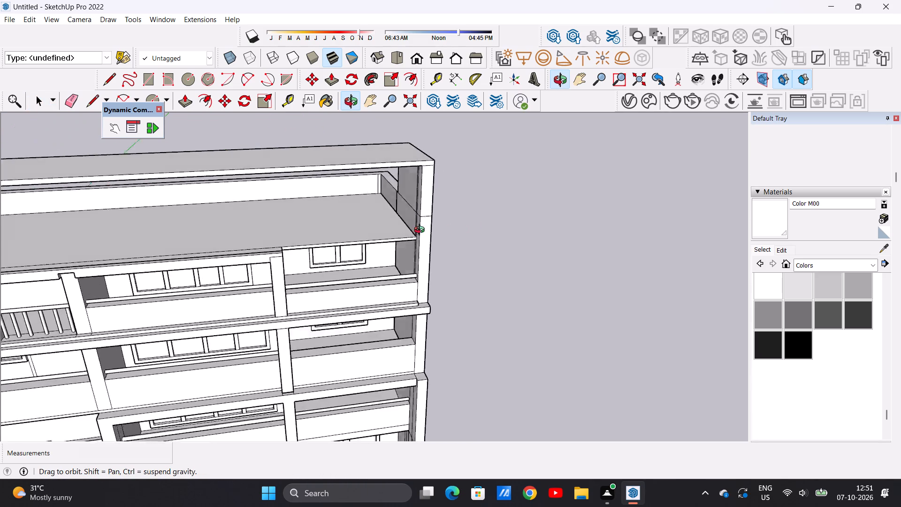
Examine the rooftop canopy, the terrace's front edge and the end bays from the front and both sides.
middle_click_drag(421, 231, 359, 230)
scroll(359, 230, "down", 5)
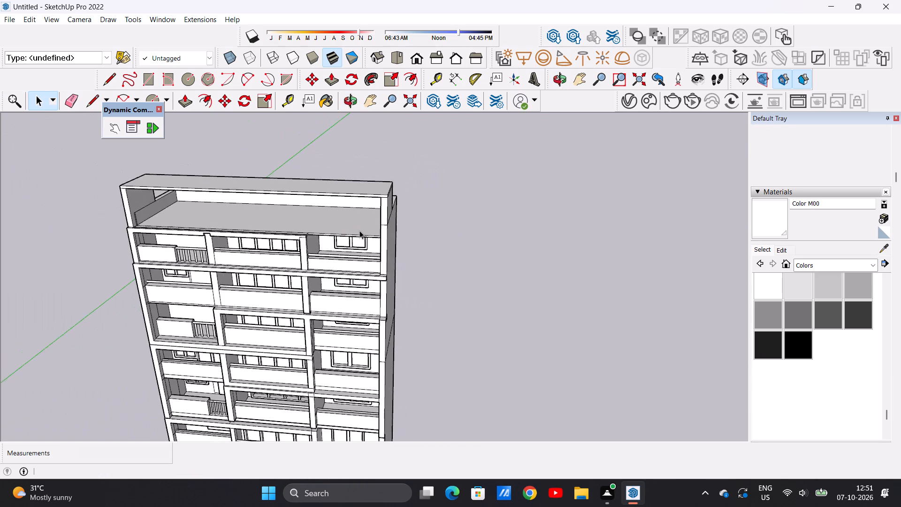
scroll(359, 230, "down", 6)
scroll(228, 231, "up", 6)
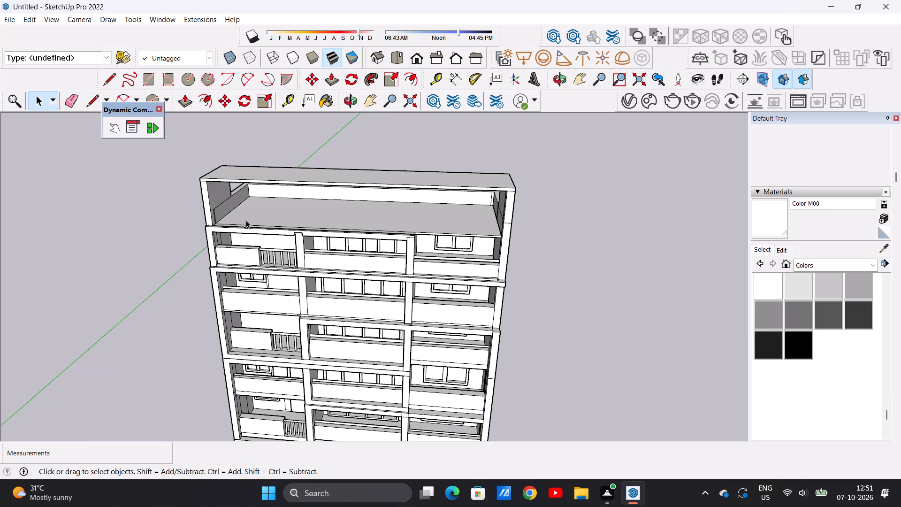
middle_click_drag(246, 220, 374, 230)
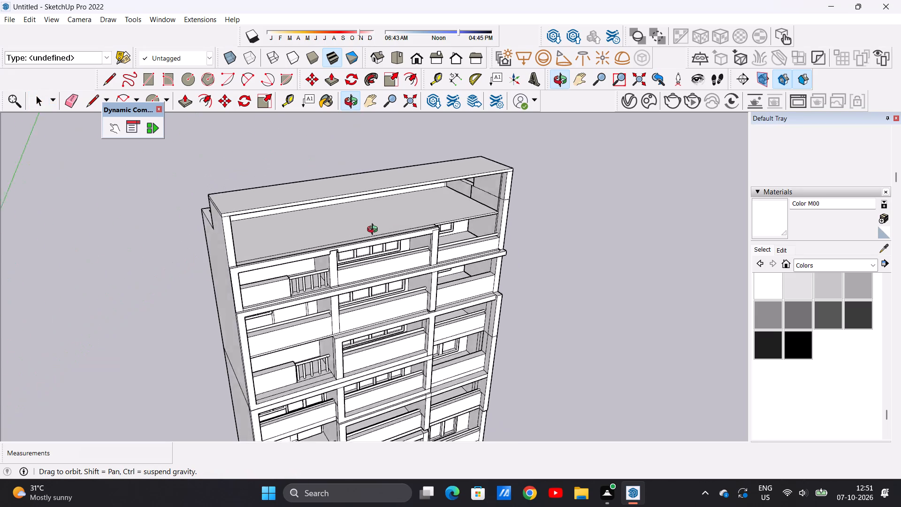
middle_click_drag(374, 230, 447, 258)
scroll(471, 192, "up", 5)
middle_click_drag(491, 226, 443, 225)
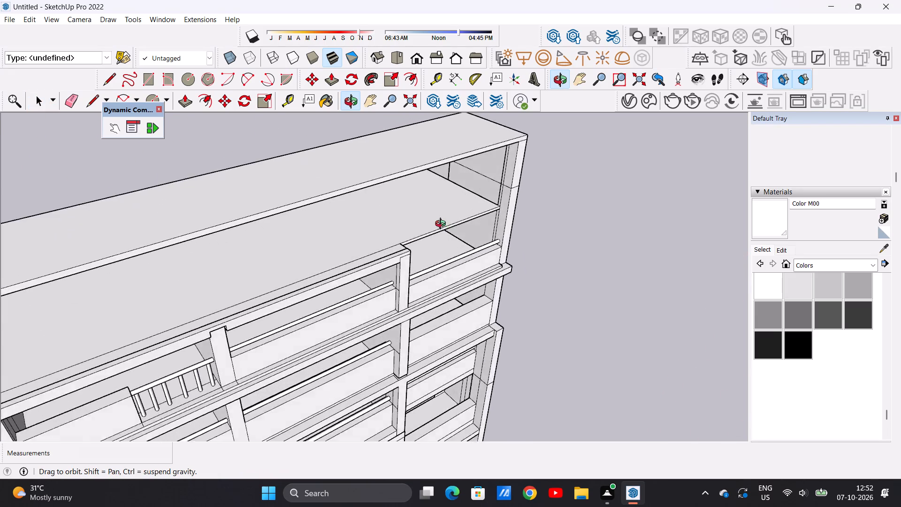
middle_click_drag(443, 225, 197, 233)
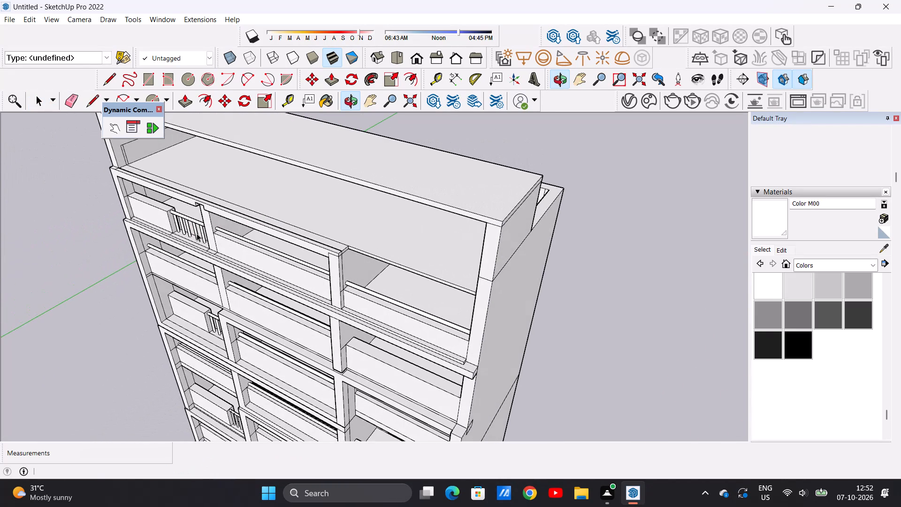
middle_click_drag(359, 247, 525, 261)
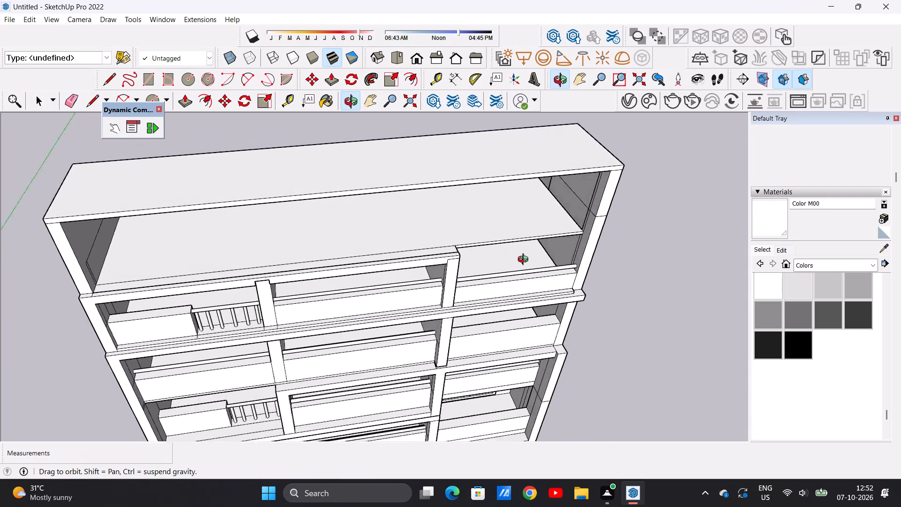
middle_click_drag(525, 261, 557, 251)
scroll(570, 201, "up", 7)
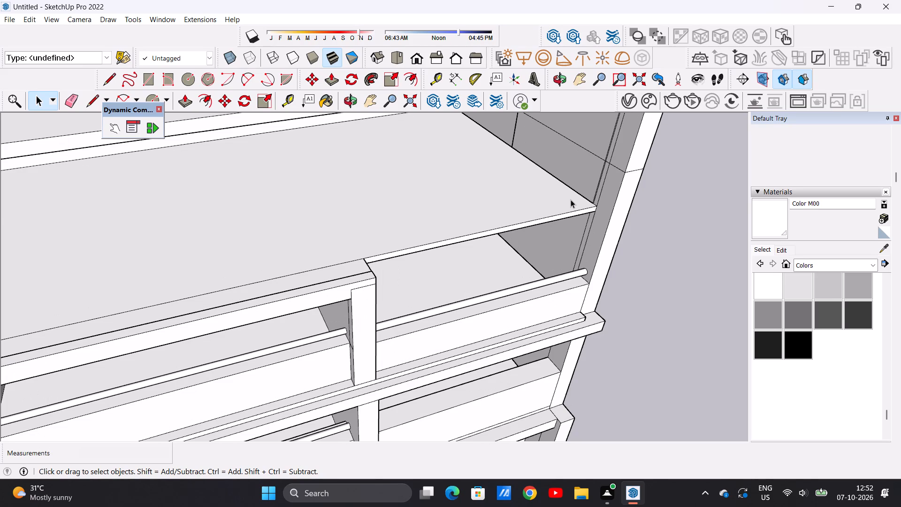
scroll(571, 200, "down", 11)
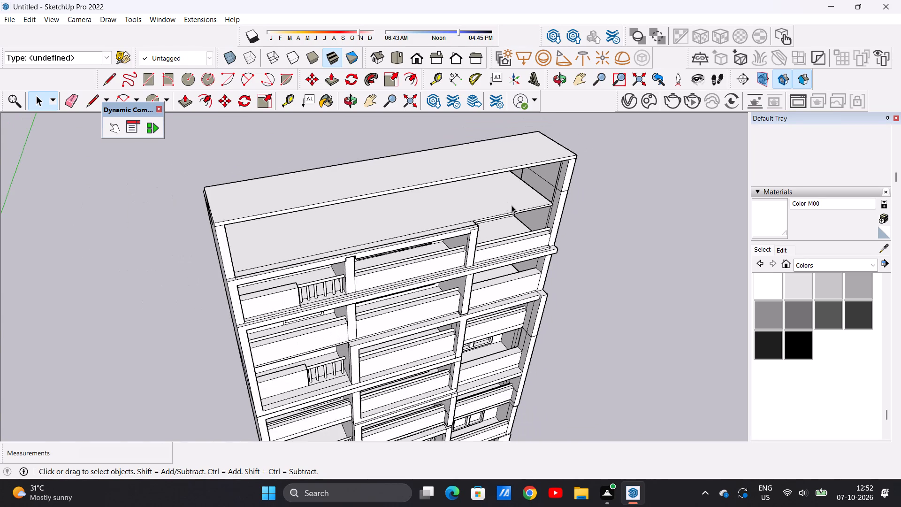
scroll(553, 205, "up", 6)
Push/Pull the end face of the terrace's front edge strip 42' 8 3/4" across the end bay to the end wall.
middle_click_drag(544, 196, 302, 229)
scroll(335, 251, "up", 2)
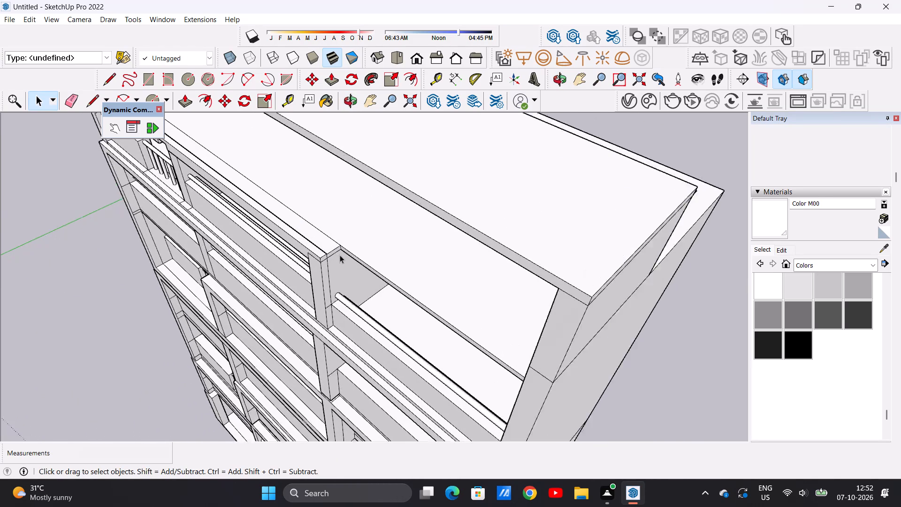
scroll(340, 255, "up", 12)
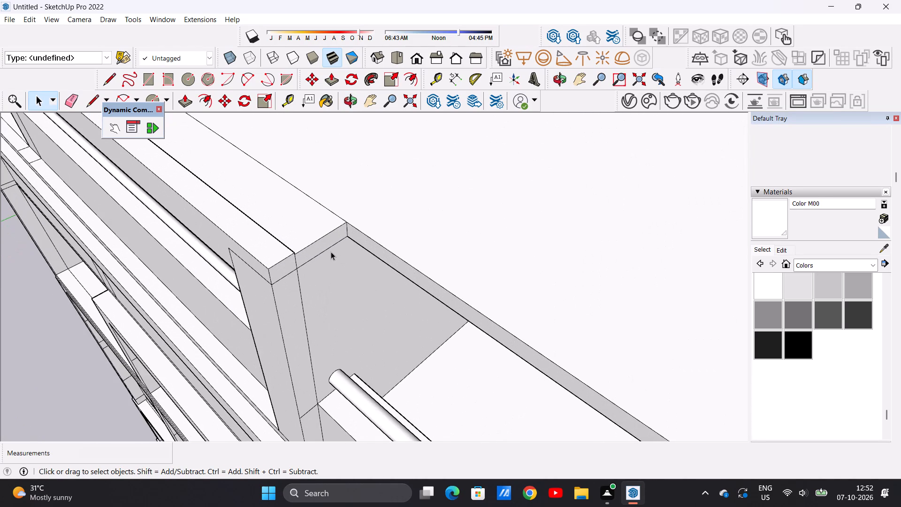
key("p")
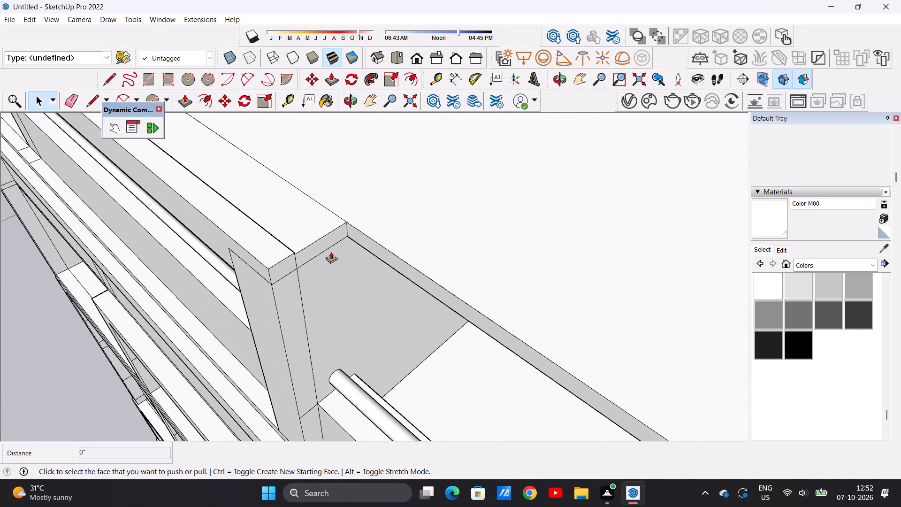
left_click(335, 232)
scroll(389, 238, "down", 7)
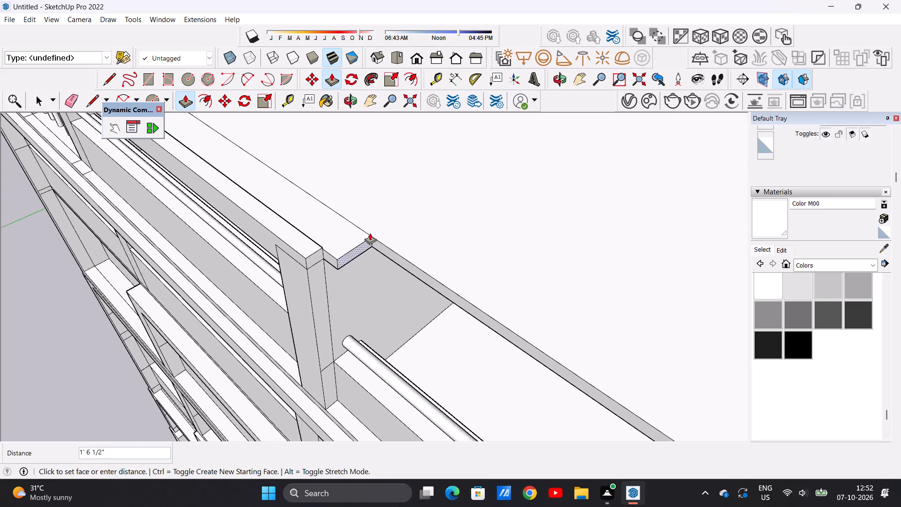
scroll(370, 233, "down", 12)
middle_click_drag(395, 267, 483, 296)
scroll(572, 320, "up", 3)
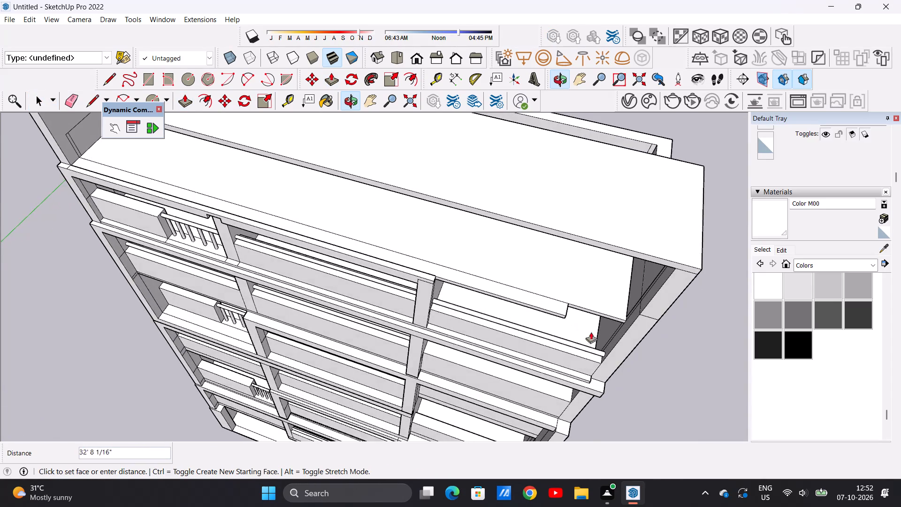
scroll(591, 332, "up", 2)
scroll(629, 323, "up", 8)
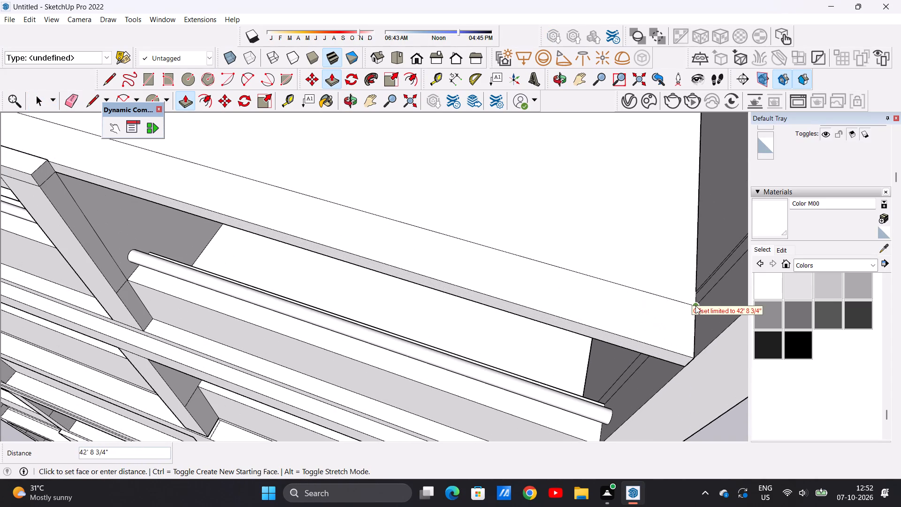
left_click(695, 306)
left_click(701, 305)
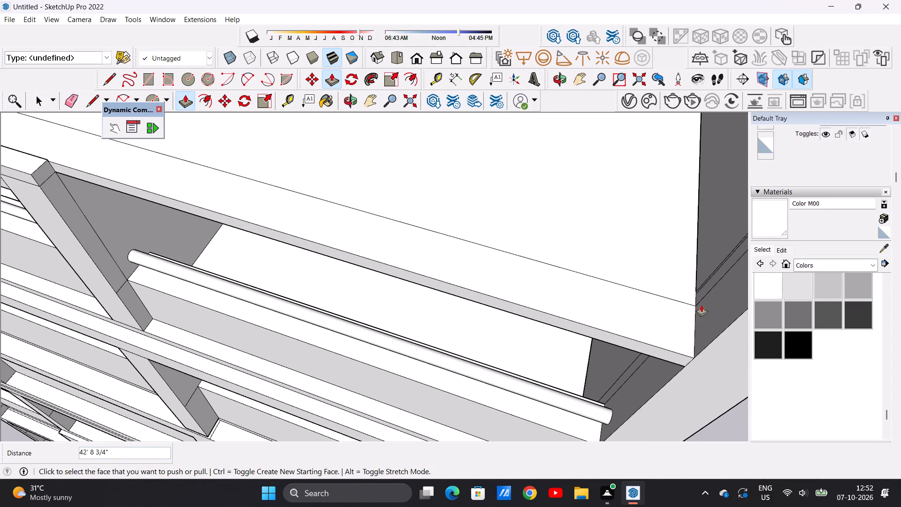
key("space")
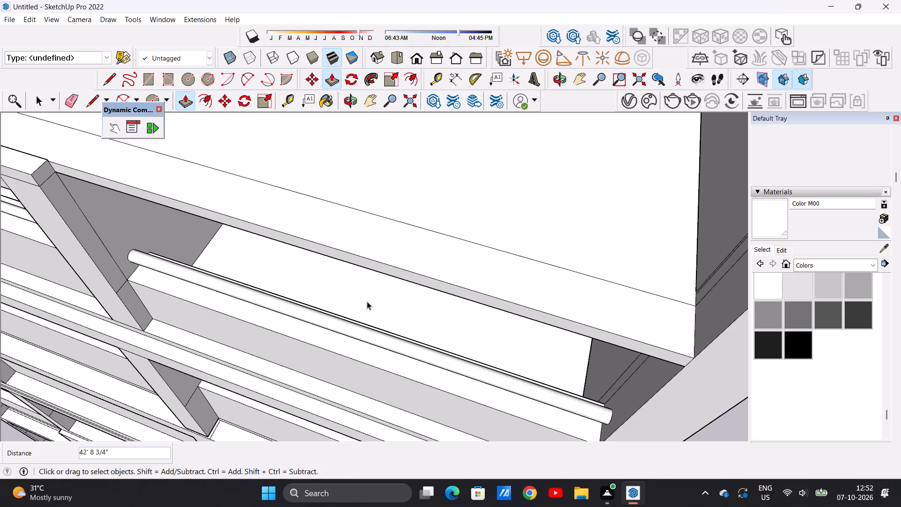
Draw two parallel lines, each about 3' 6" long, across the end wall's inner face just above the terrace slab.
scroll(359, 311, "down", 13)
middle_click_drag(367, 323, 467, 237)
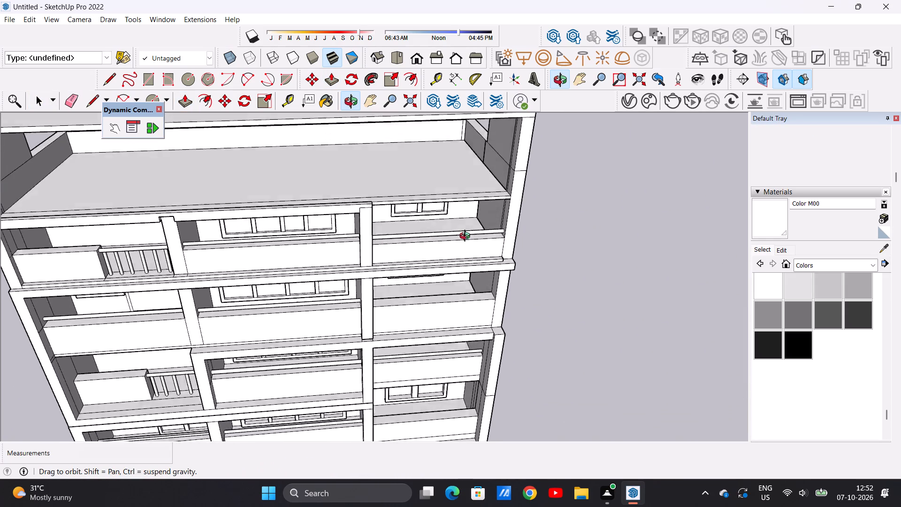
middle_click_drag(467, 237, 432, 273)
scroll(481, 234, "up", 9)
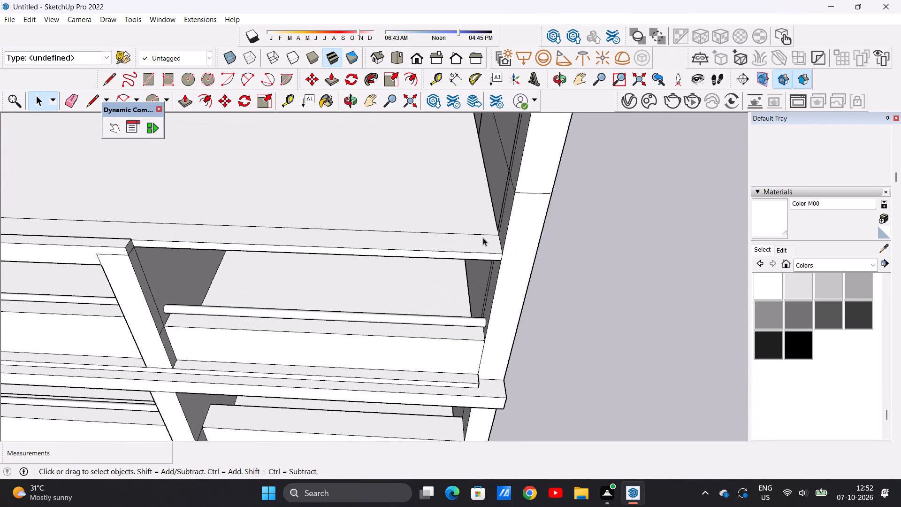
key("p")
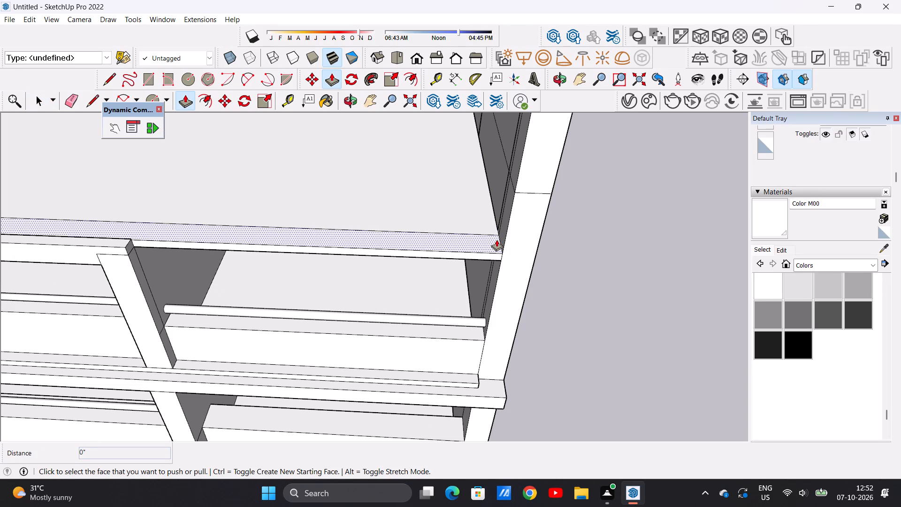
key("space")
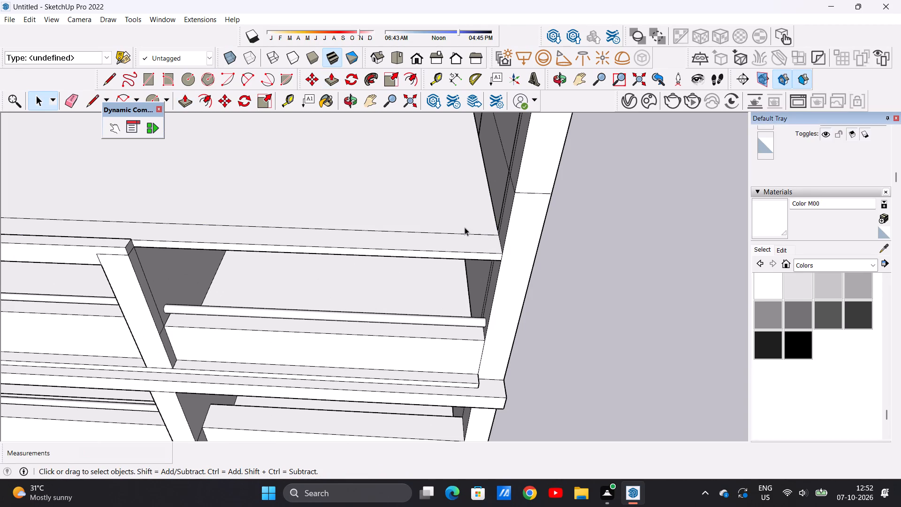
middle_click_drag(426, 211, 540, 213)
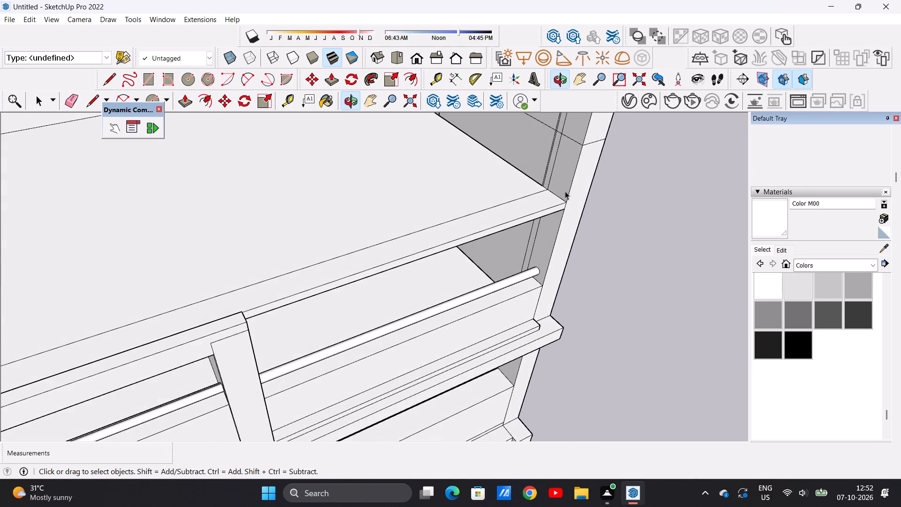
scroll(561, 177, "up", 6)
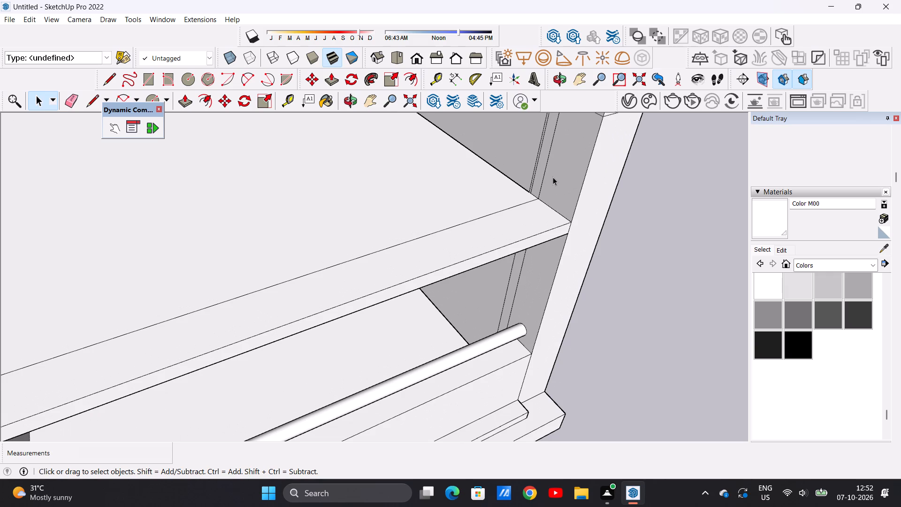
key("l")
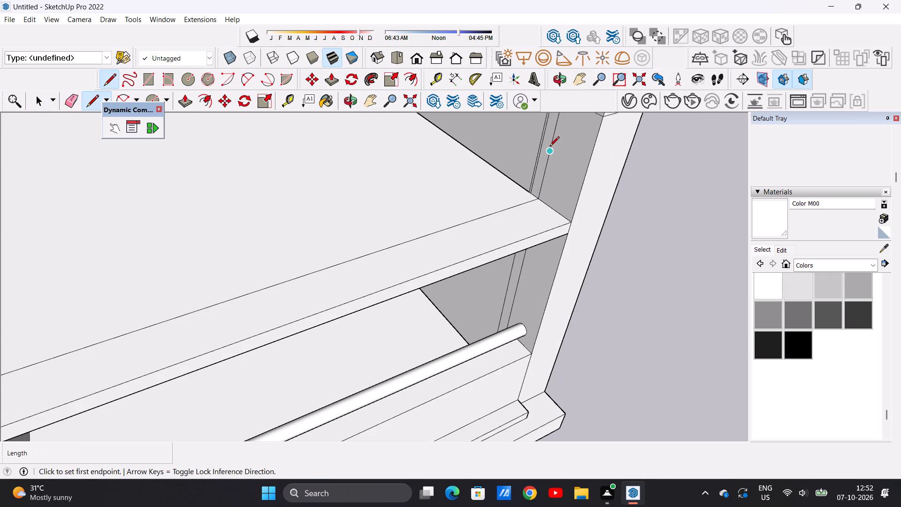
left_click(542, 180)
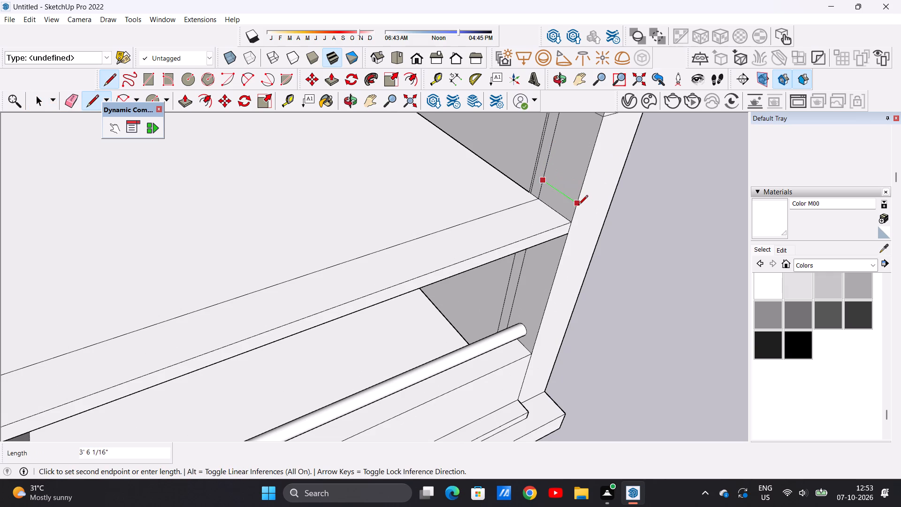
left_click(578, 206)
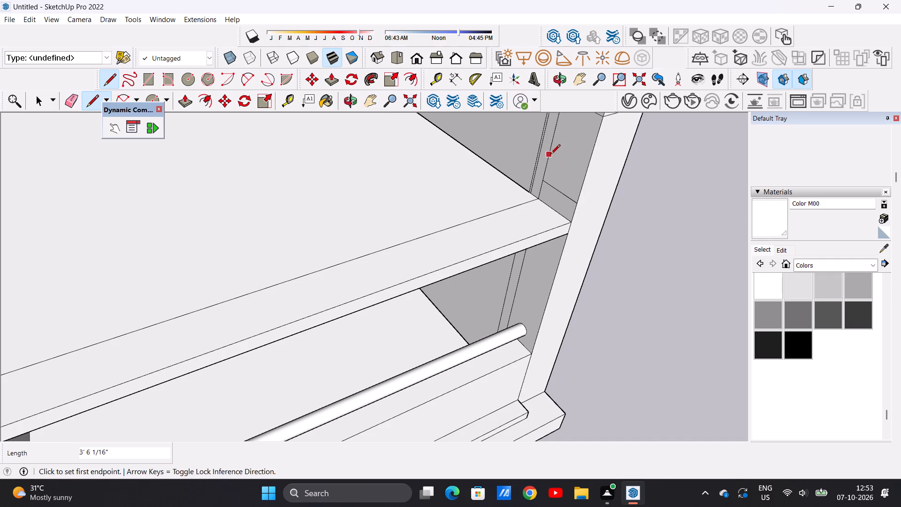
left_click(551, 152)
left_click(587, 175)
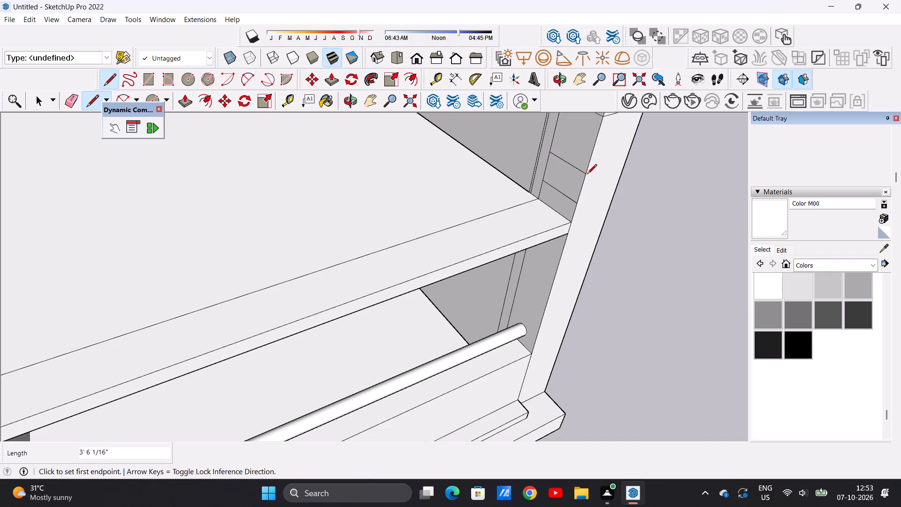
key("space")
Push/Pull the band between the two lines out from the end wall along the terrace's front edge as a horizontal rail.
type("P")
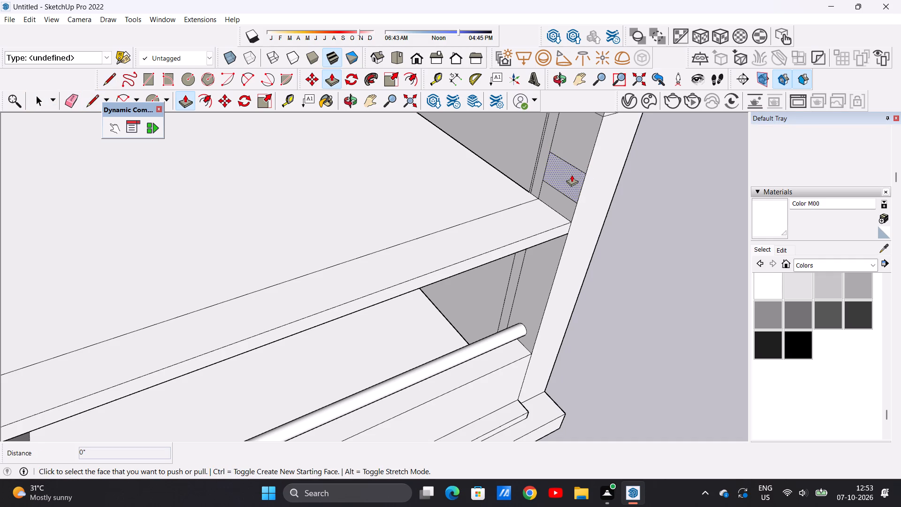
left_click(571, 174)
scroll(492, 213, "down", 10)
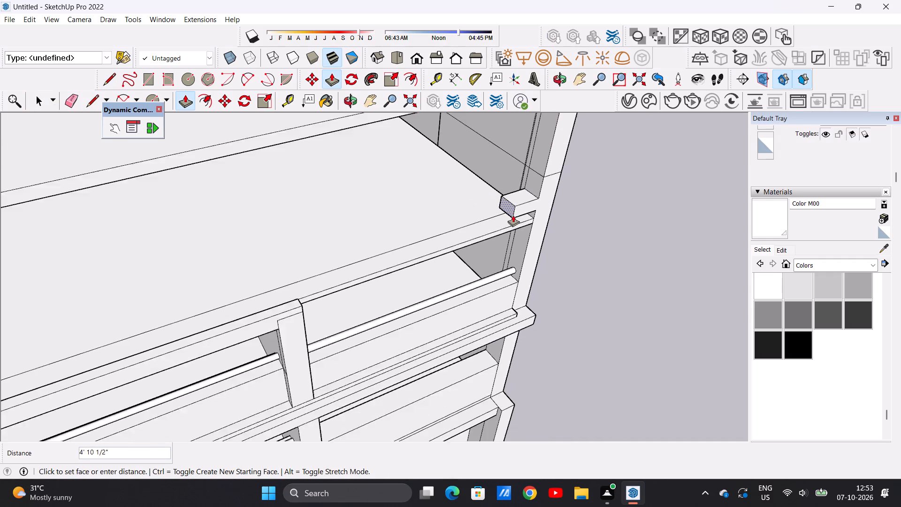
scroll(513, 215, "down", 8)
middle_click_drag(437, 223, 389, 213)
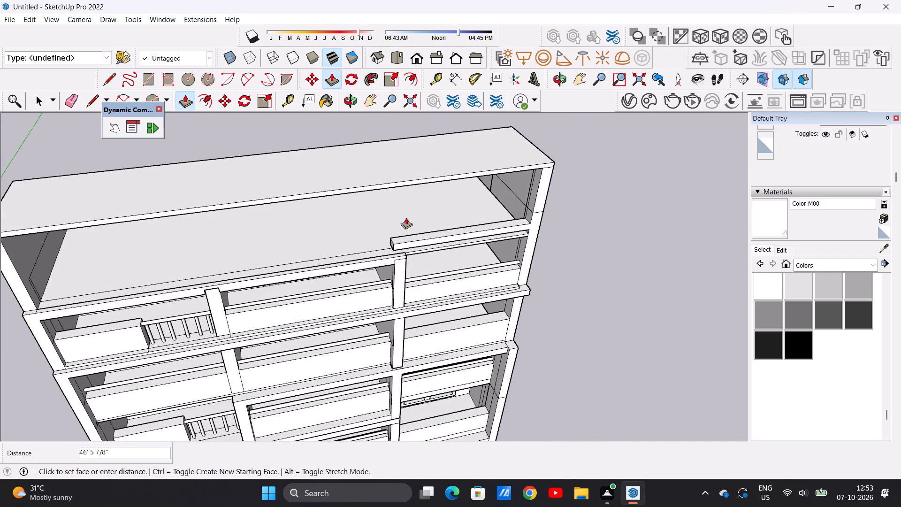
middle_click_drag(440, 227, 381, 183)
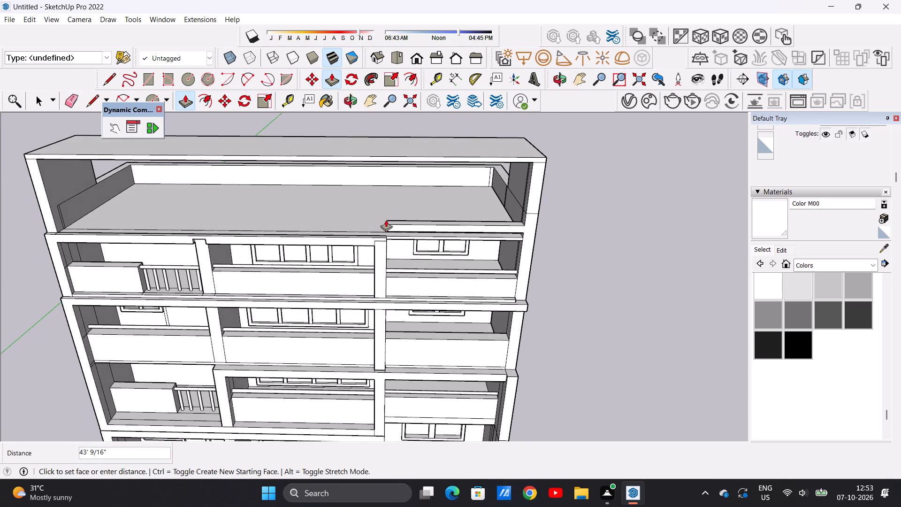
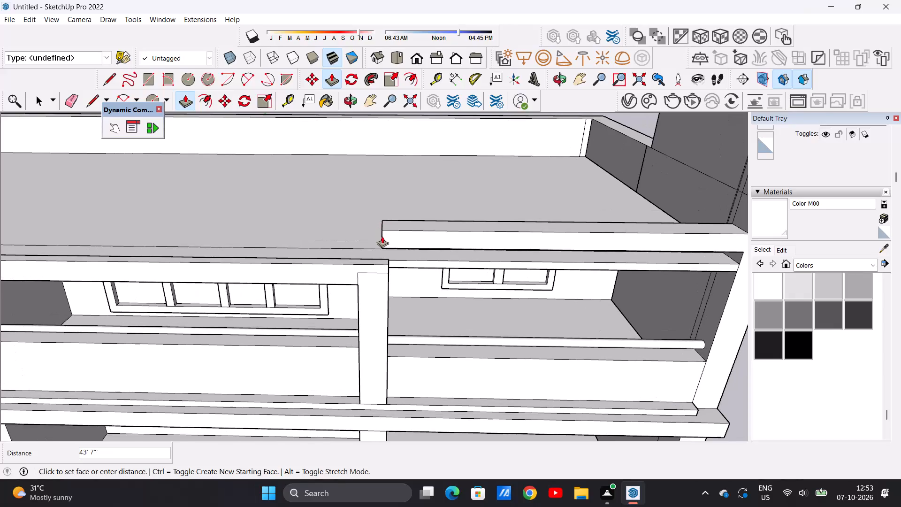
Finish the Push/Pull of the horizontal rail along the terrace's front edge at about 48' 9/16" from the end wall.
scroll(382, 236, "down", 1)
middle_click_drag(394, 246, 367, 223)
scroll(375, 231, "up", 9)
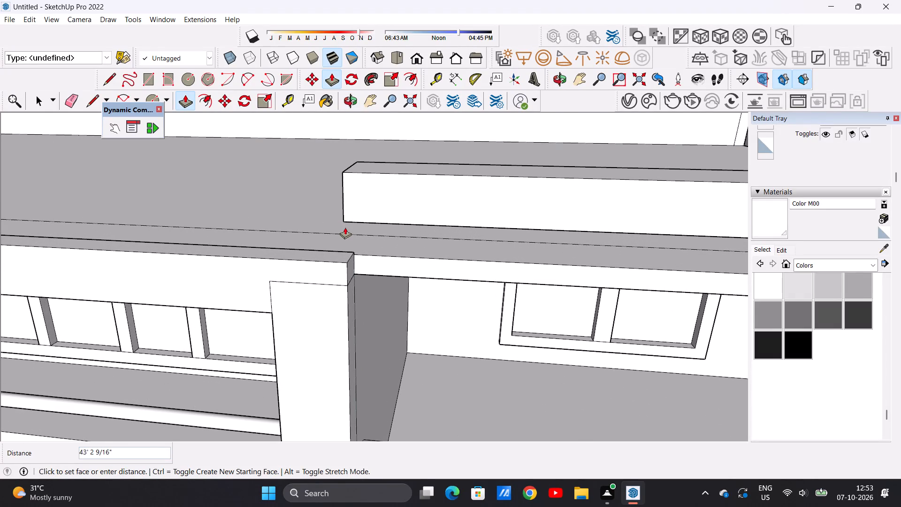
middle_click_drag(330, 230, 359, 227)
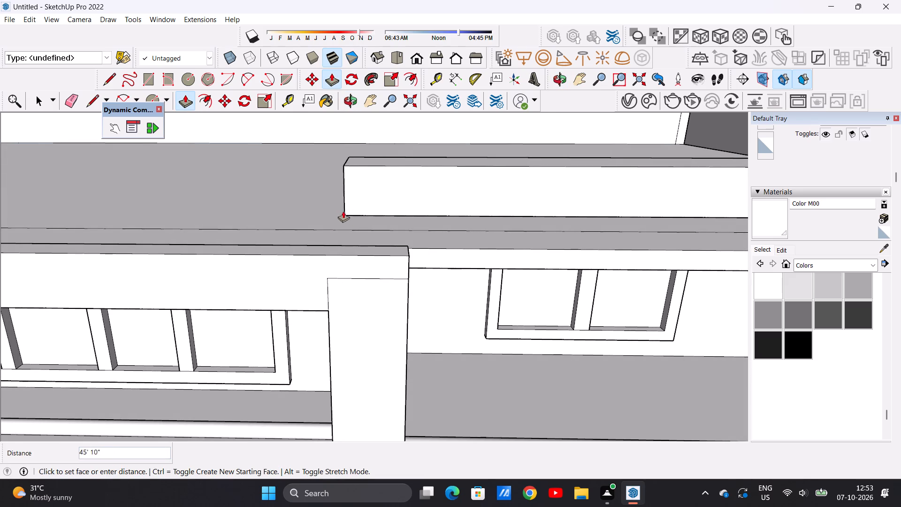
left_click(299, 209)
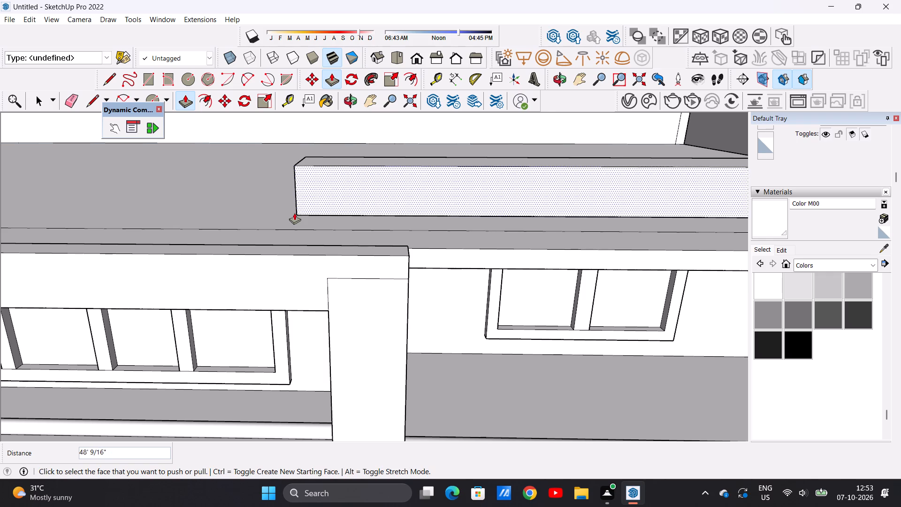
key("space")
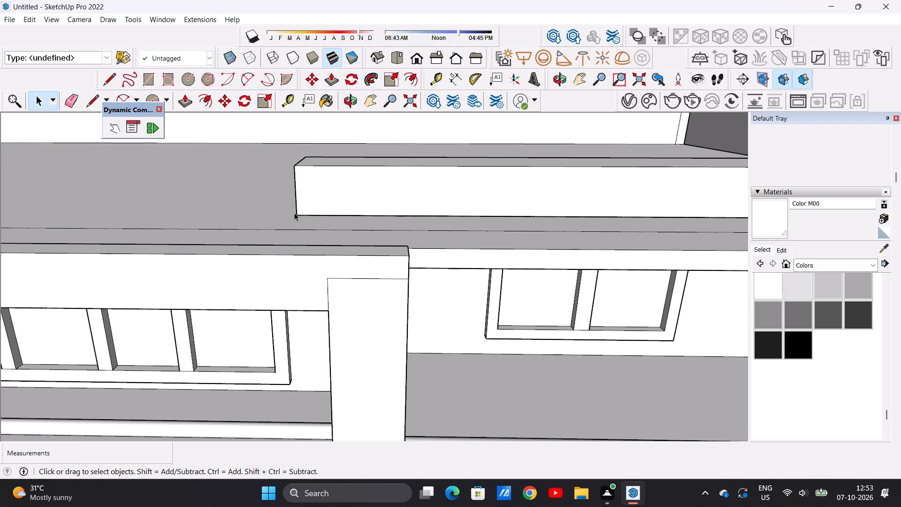
key("space")
Examine the rail on the terrace's front edge against the whole facade from the front, both sides and behind.
scroll(262, 247, "down", 4)
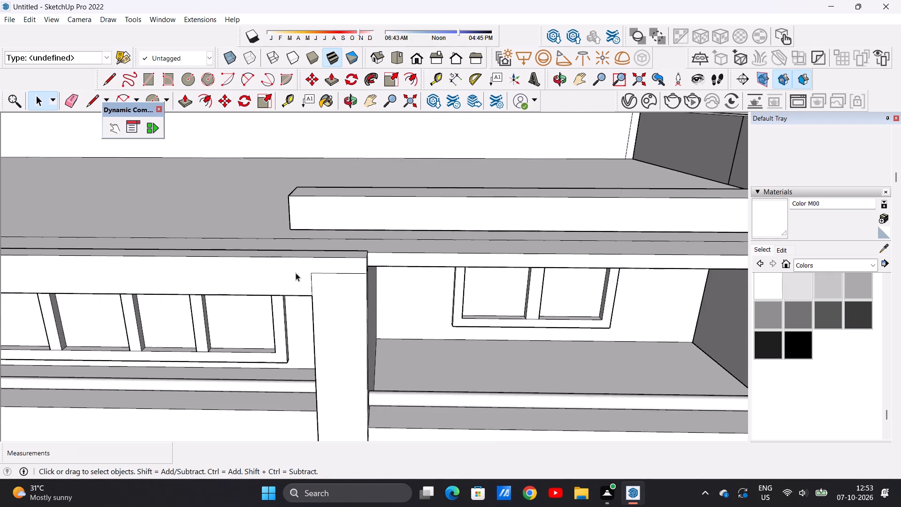
scroll(296, 273, "down", 19)
middle_click_drag(323, 273, 324, 241)
scroll(328, 234, "up", 11)
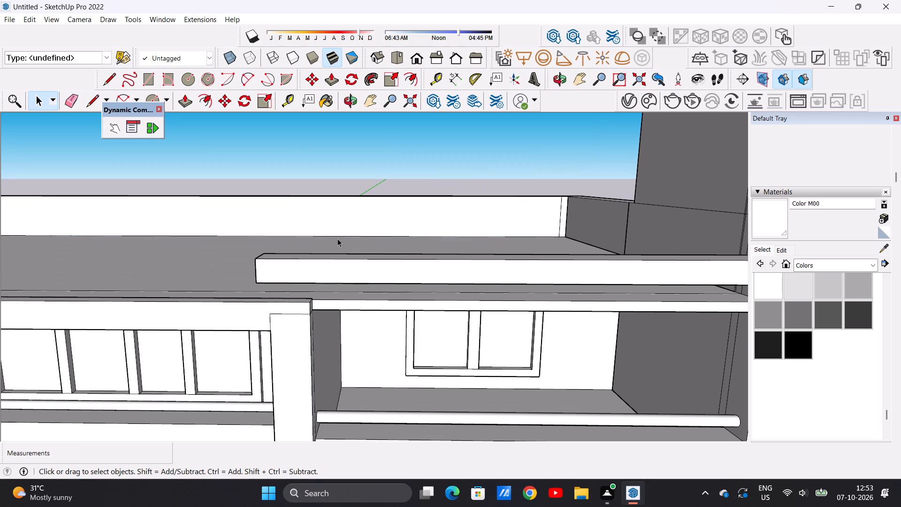
scroll(346, 213, "down", 11)
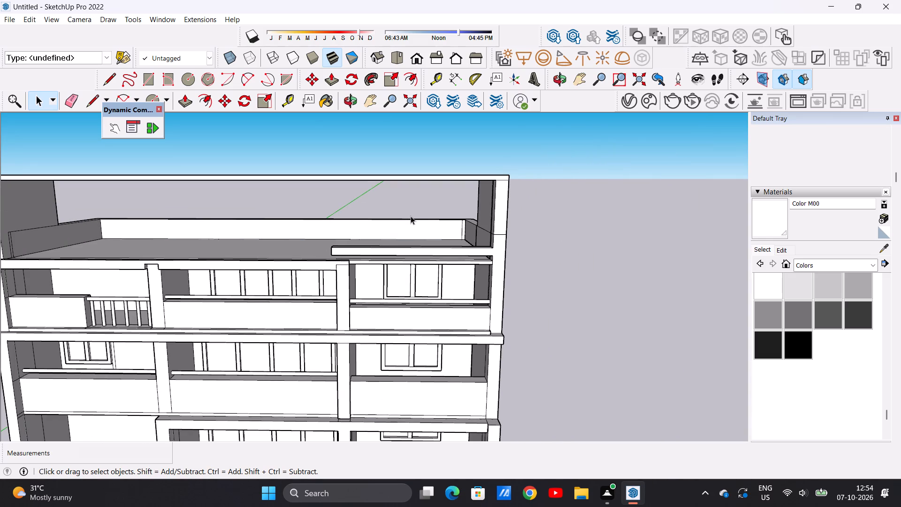
scroll(398, 206, "down", 3)
scroll(373, 245, "up", 3)
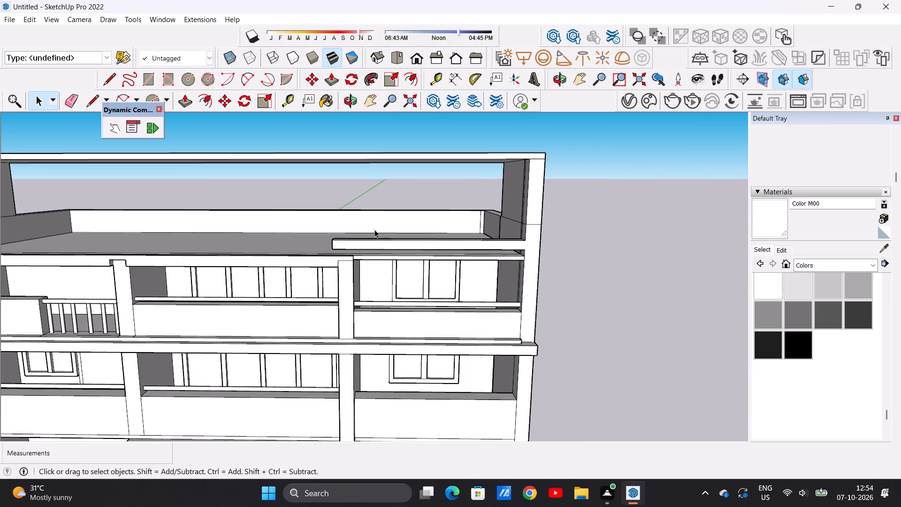
scroll(374, 230, "up", 1)
scroll(379, 231, "down", 11)
scroll(360, 307, "up", 5)
scroll(397, 269, "down", 5)
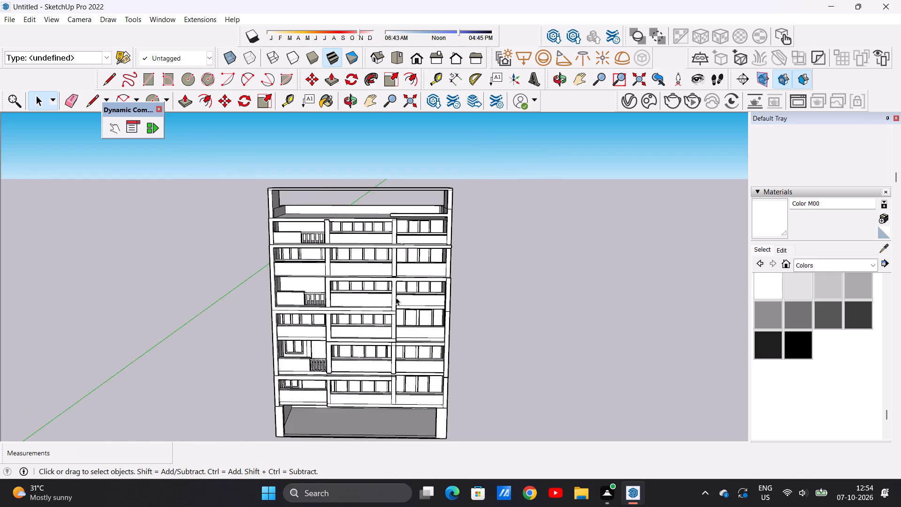
scroll(375, 340, "up", 5)
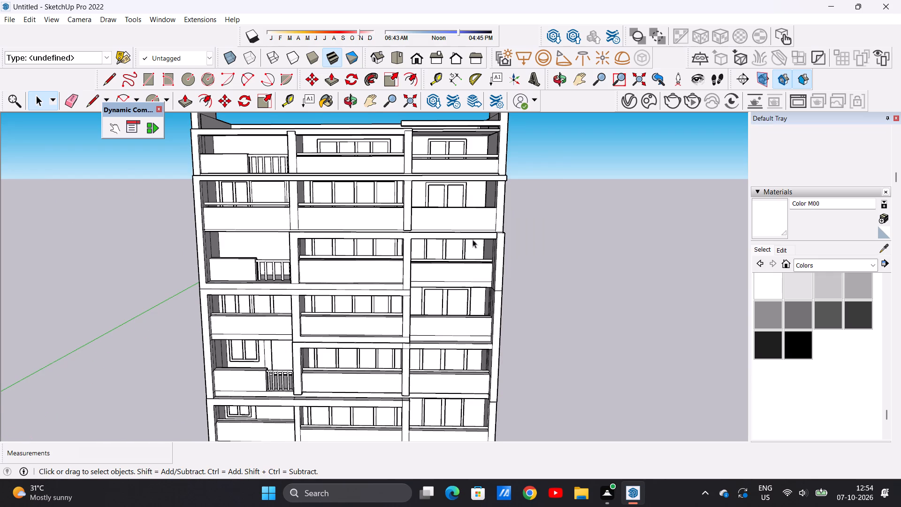
scroll(436, 275, "down", 10)
scroll(453, 306, "up", 6)
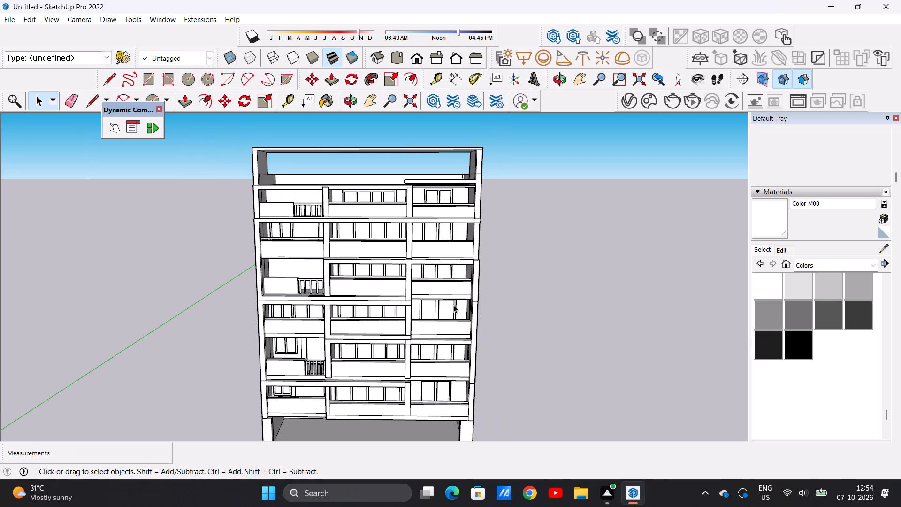
scroll(467, 296, "down", 9)
scroll(477, 373, "up", 12)
scroll(462, 346, "down", 6)
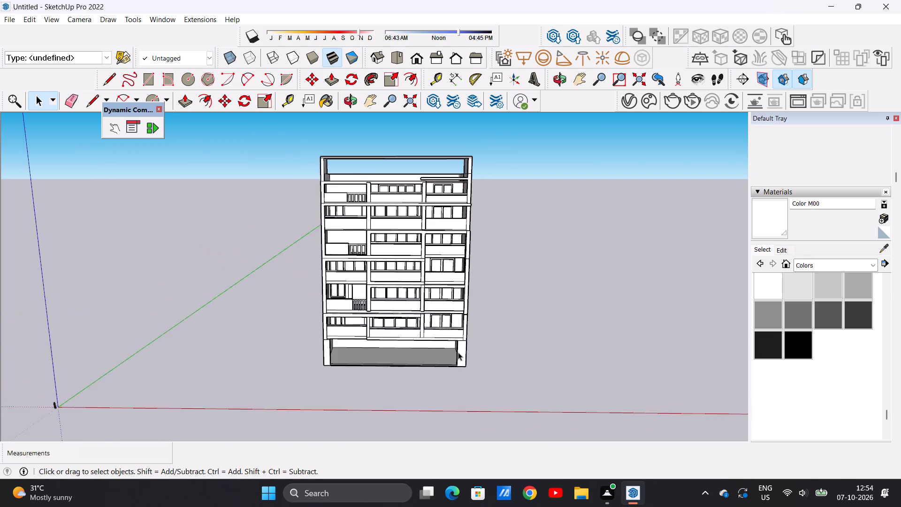
scroll(458, 352, "down", 3)
scroll(459, 256, "up", 11)
scroll(455, 255, "down", 8)
scroll(454, 186, "up", 7)
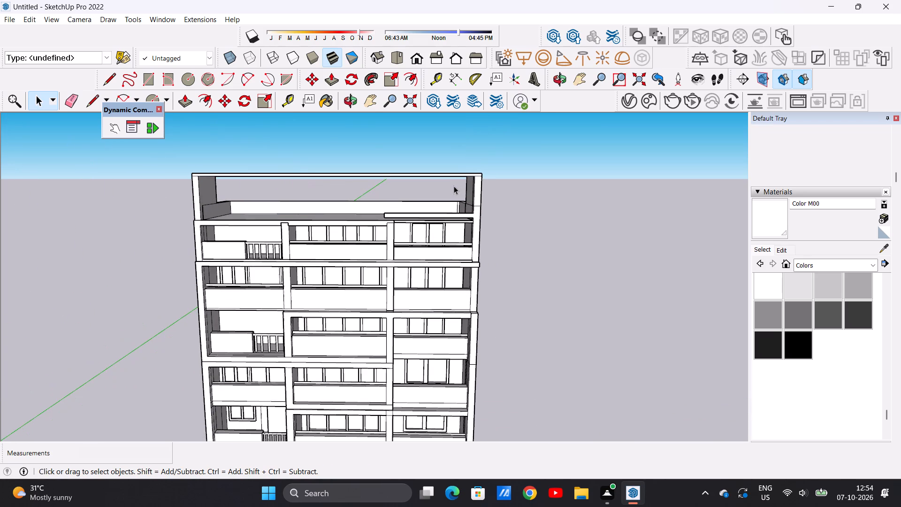
middle_click_drag(441, 212, 439, 212)
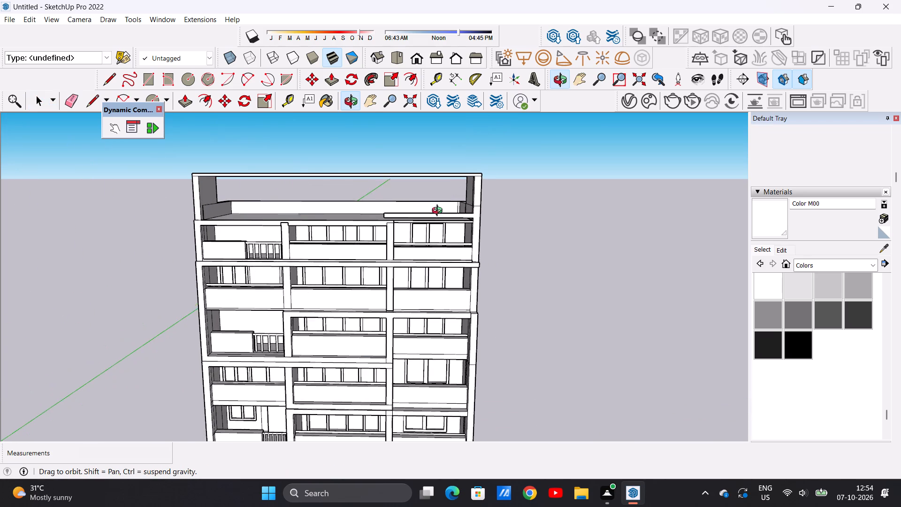
middle_click_drag(439, 212, 484, 256)
scroll(429, 222, "up", 5)
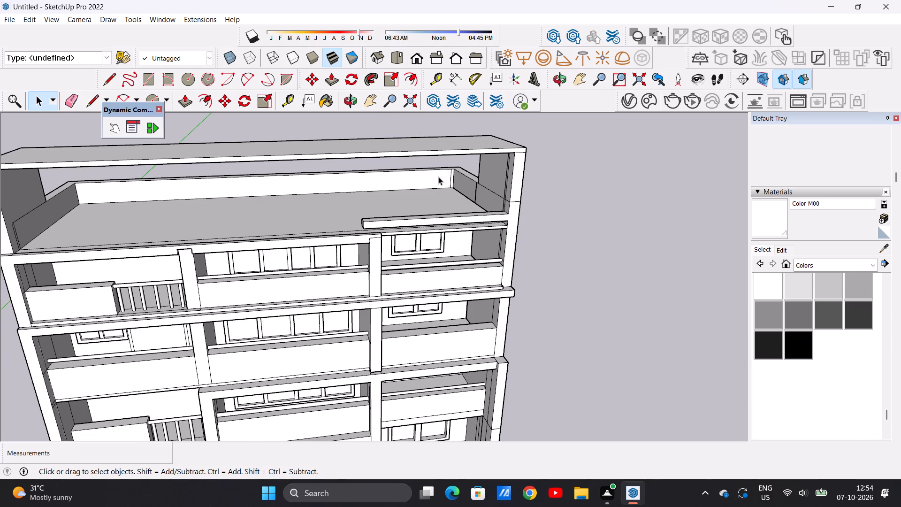
scroll(458, 169, "down", 7)
middle_click_drag(497, 175, 343, 185)
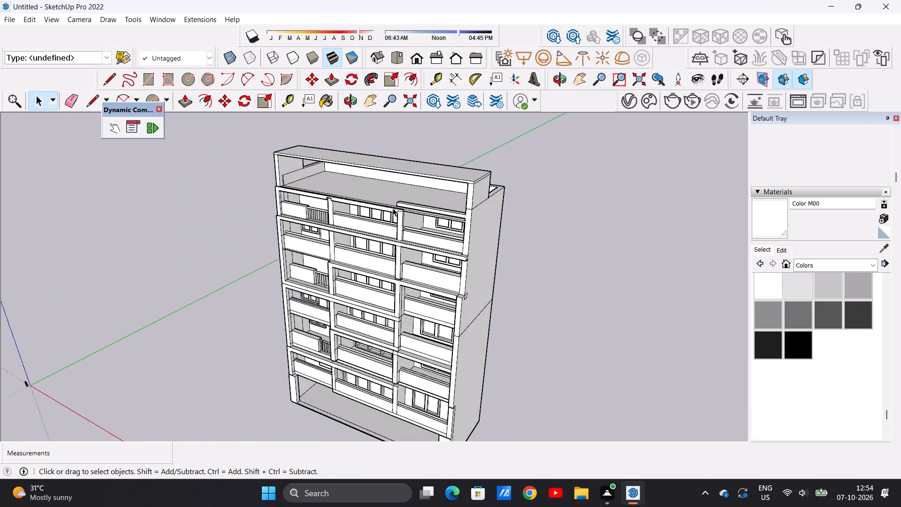
scroll(407, 215, "up", 13)
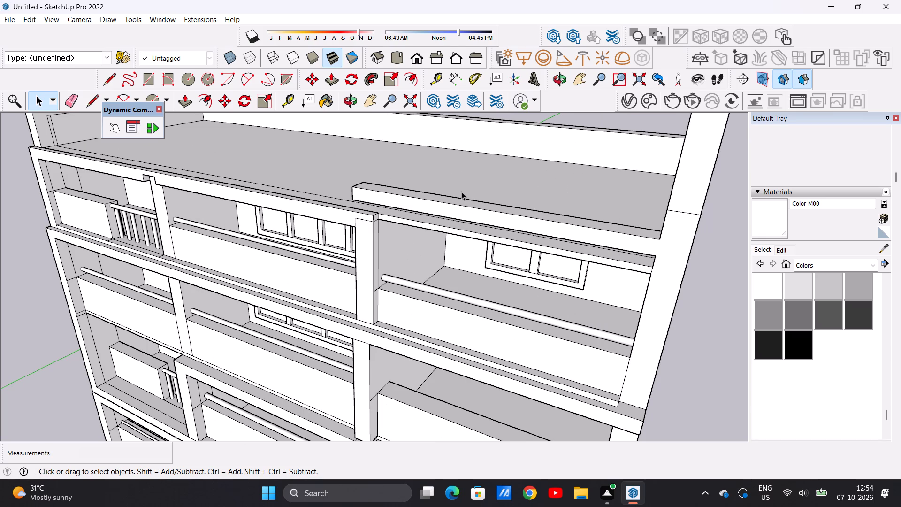
scroll(491, 223, "down", 14)
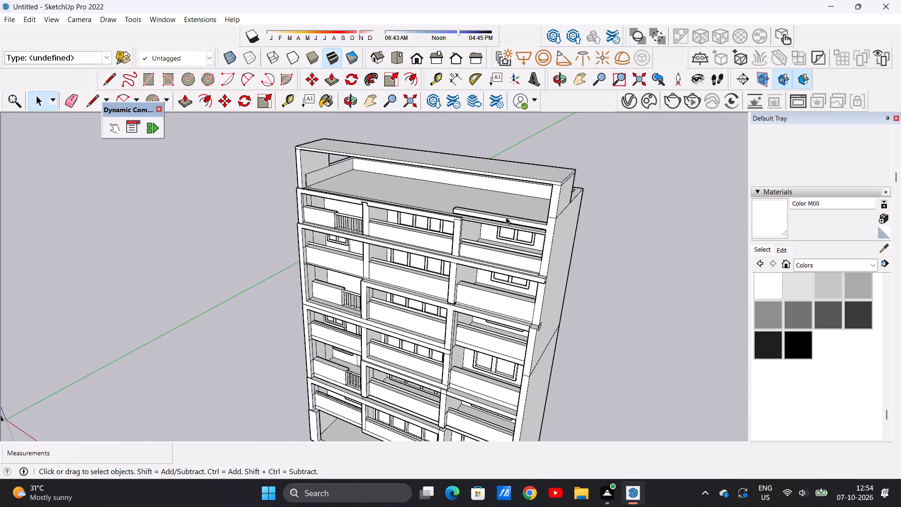
scroll(506, 217, "up", 2)
scroll(506, 217, "down", 4)
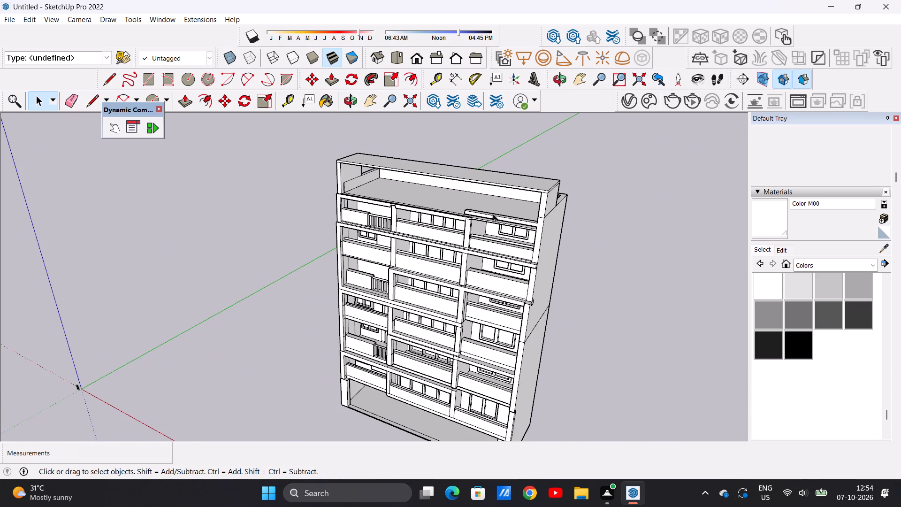
middle_click_drag(423, 218, 631, 204)
scroll(506, 178, "up", 5)
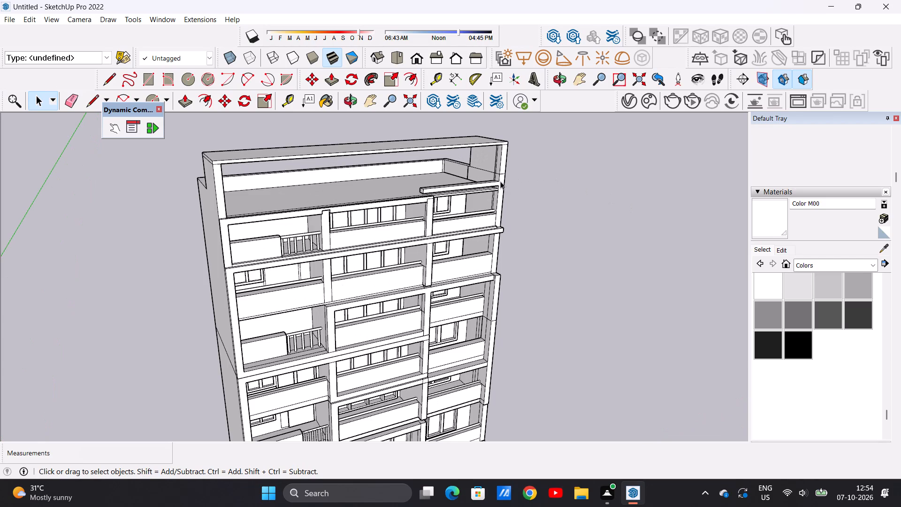
middle_click_drag(499, 183, 388, 172)
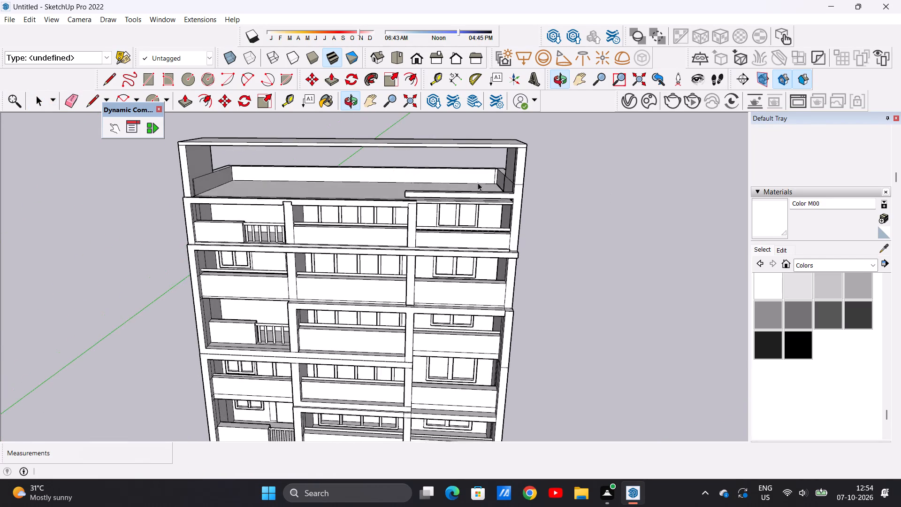
middle_click_drag(486, 179, 348, 184)
middle_click_drag(348, 184, 354, 184)
middle_click_drag(539, 176, 322, 192)
middle_click_drag(447, 169, 244, 169)
middle_click_drag(335, 161, 222, 174)
Push/Pull the rail's inner face toward the terrace in several attempts, ending with a pull of about 1' 5/8".
scroll(282, 158, "up", 8)
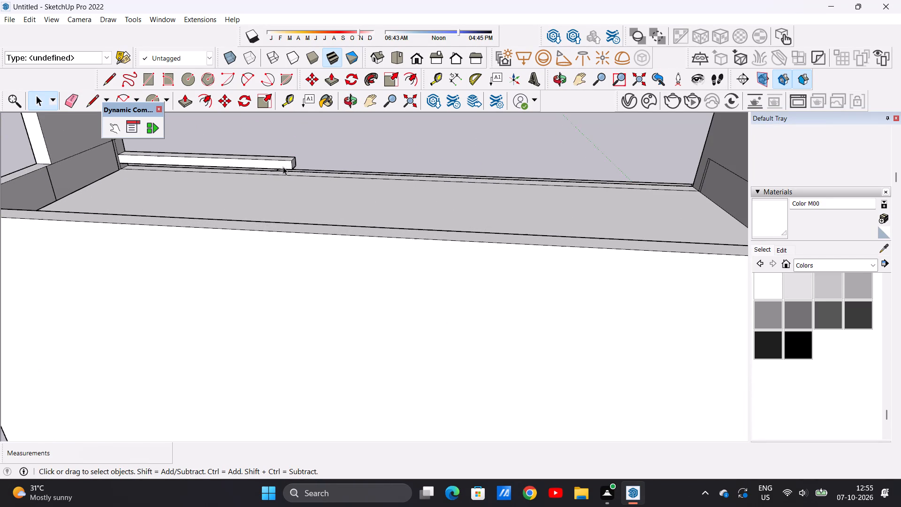
key("p")
scroll(278, 161, "up", 4)
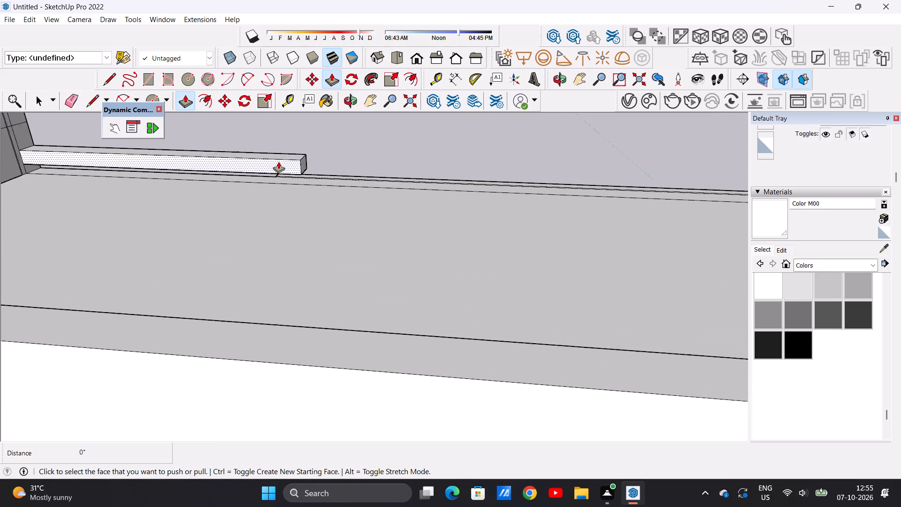
scroll(278, 161, "up", 2)
left_click(278, 161)
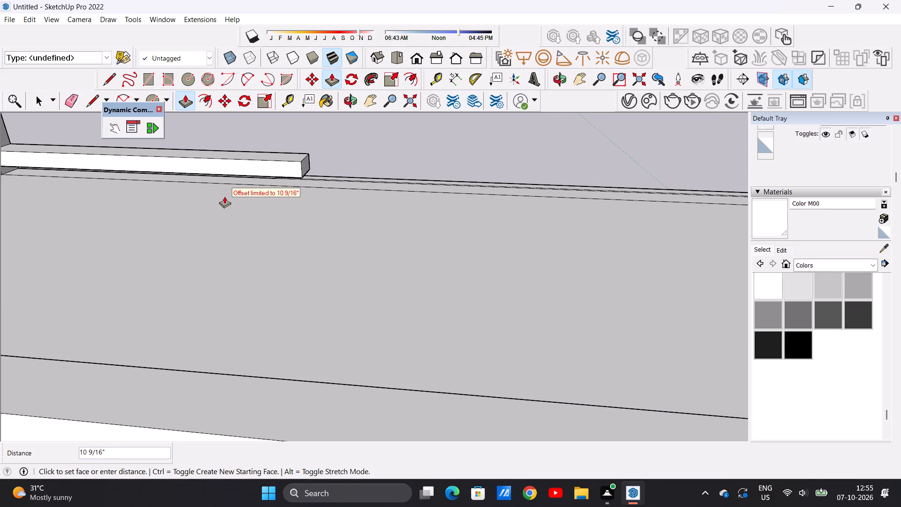
left_click(237, 197)
left_click(295, 166)
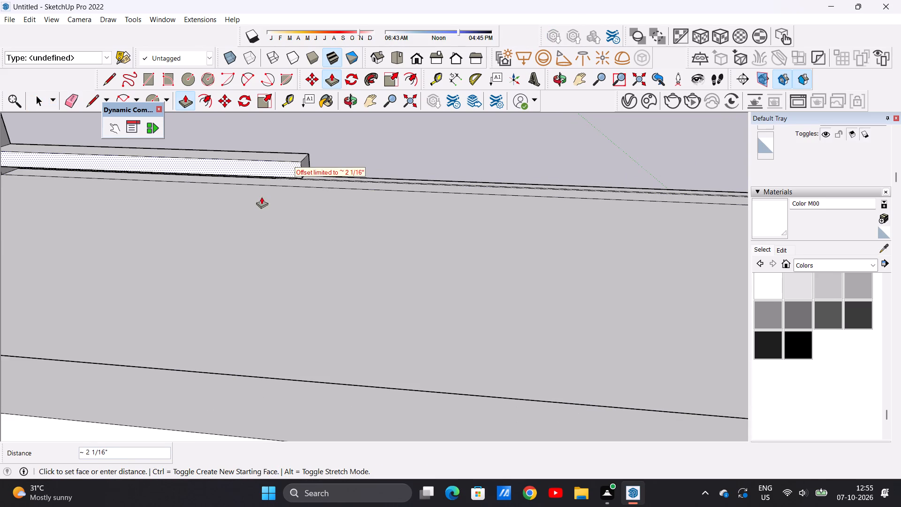
left_click(291, 187)
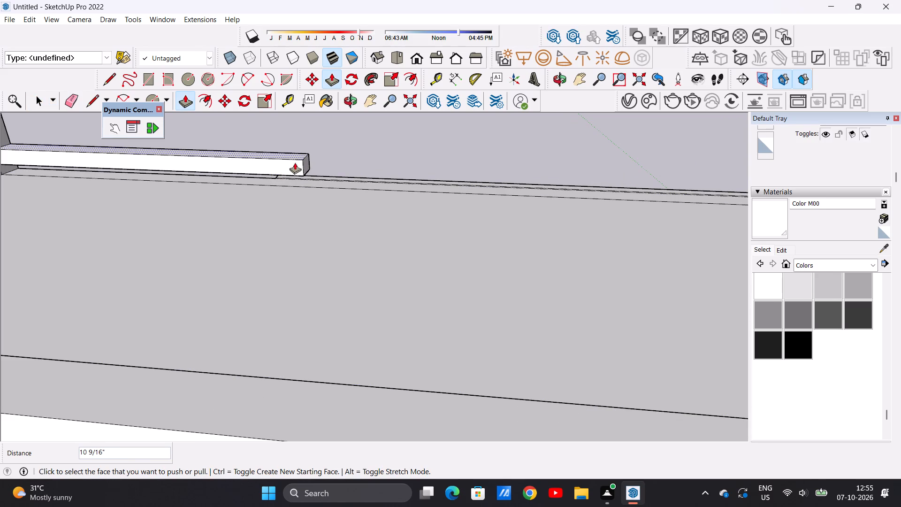
left_click(295, 162)
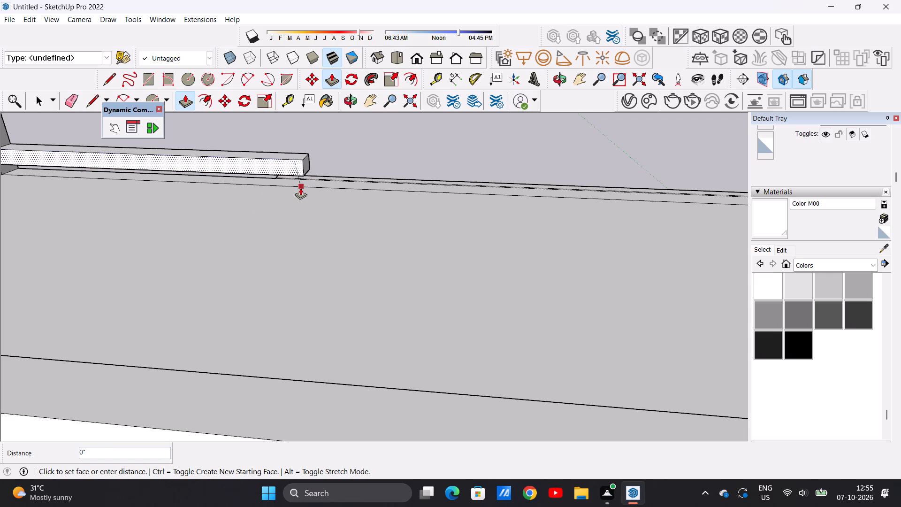
left_click(300, 188)
left_click(295, 161)
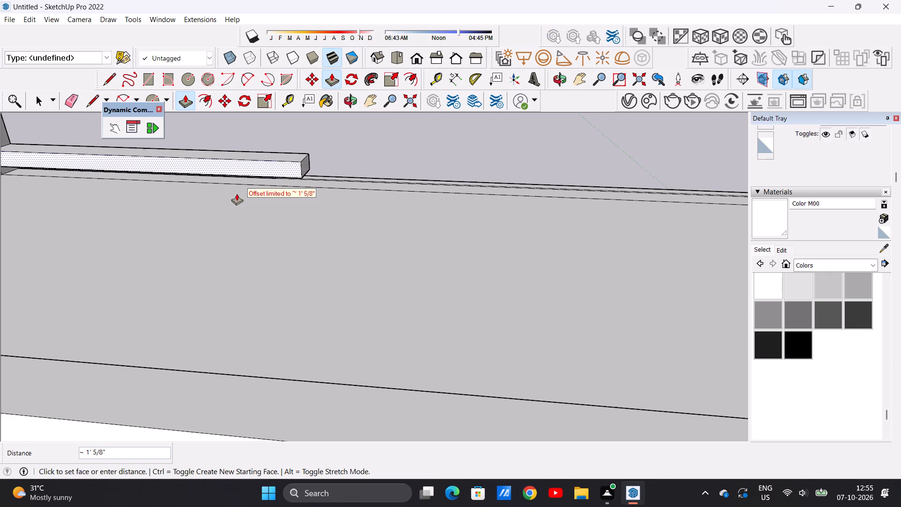
scroll(226, 199, "down", 15)
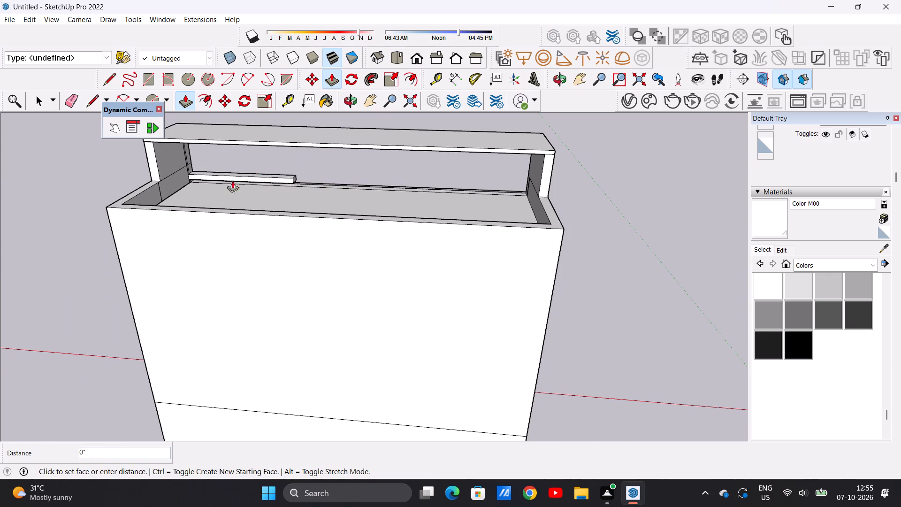
scroll(238, 176, "up", 12)
left_click(214, 206)
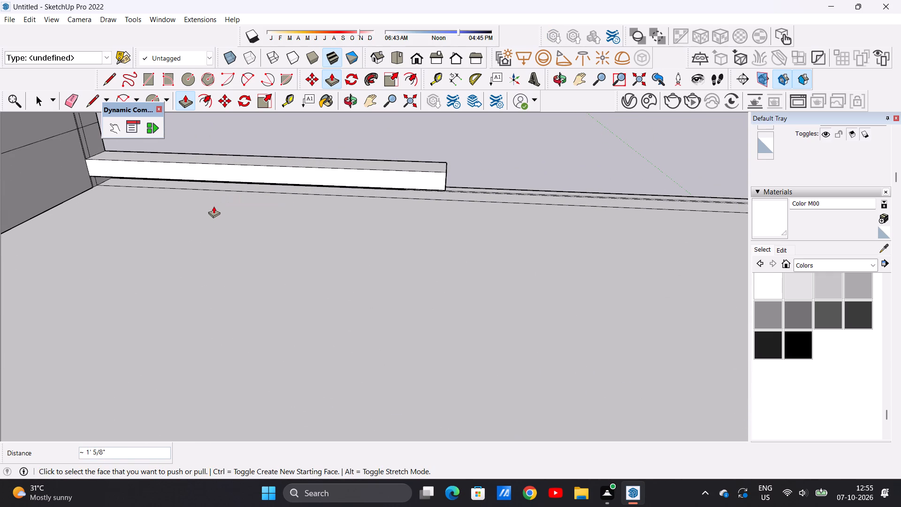
Push/Pull the rail's inner face toward the back of the terrace by about 23' 6 7/8", widening it into a slab.
left_click(408, 178)
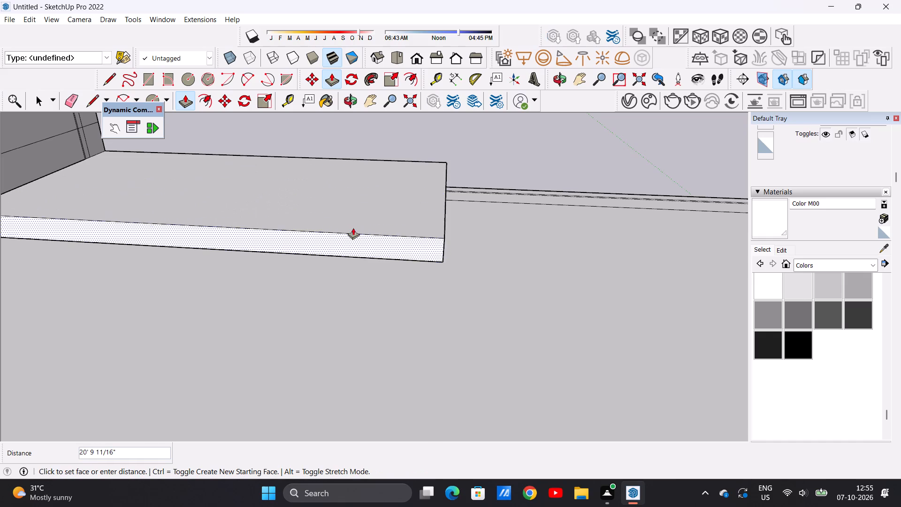
scroll(361, 220, "down", 10)
scroll(333, 180, "down", 5)
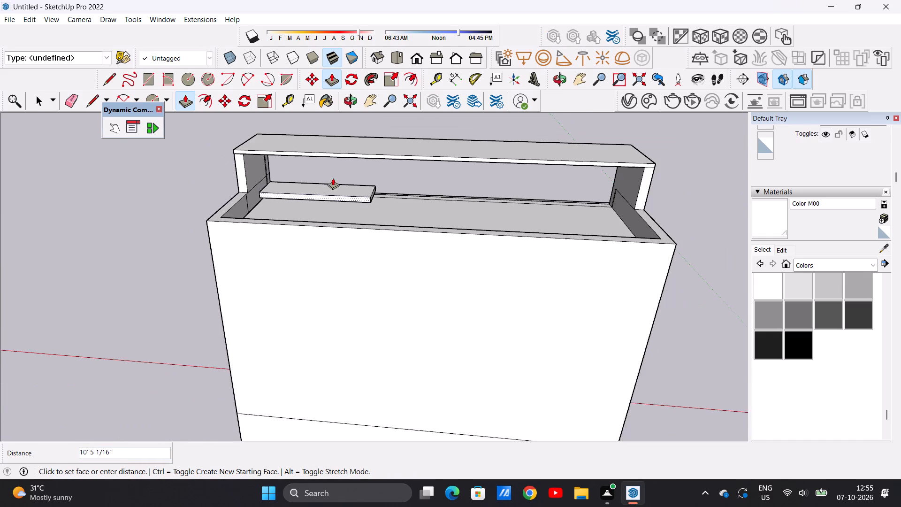
middle_click_drag(340, 162, 277, 176)
scroll(277, 176, "up", 3)
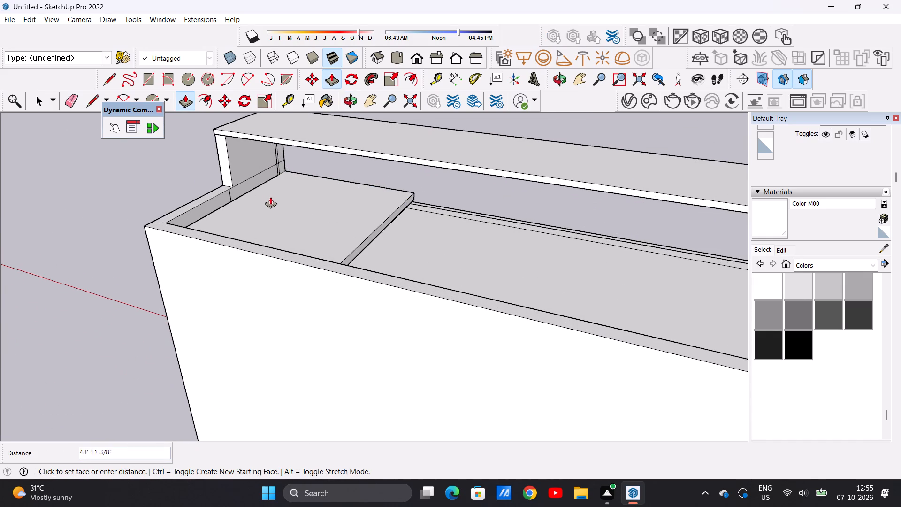
middle_click_drag(275, 180, 472, 150)
scroll(325, 154, "down", 8)
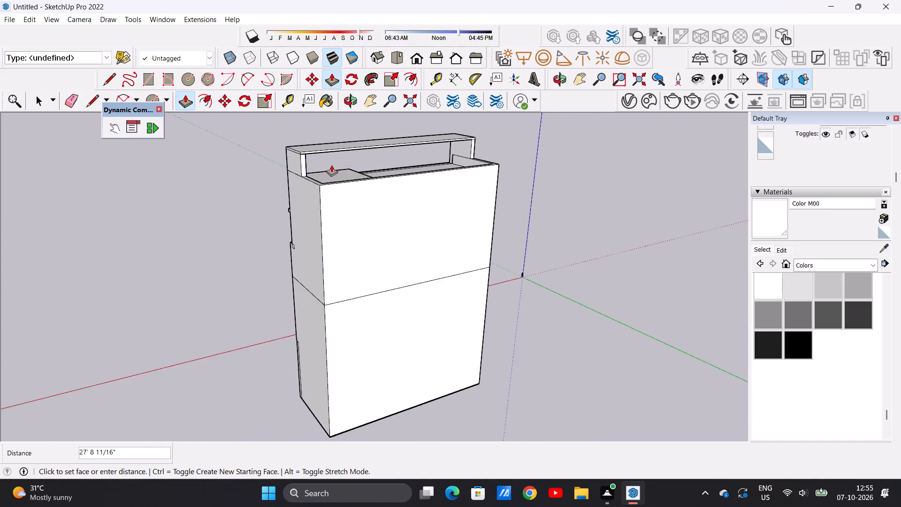
scroll(309, 167, "up", 12)
middle_click_drag(322, 168, 279, 194)
scroll(279, 195, "up", 1)
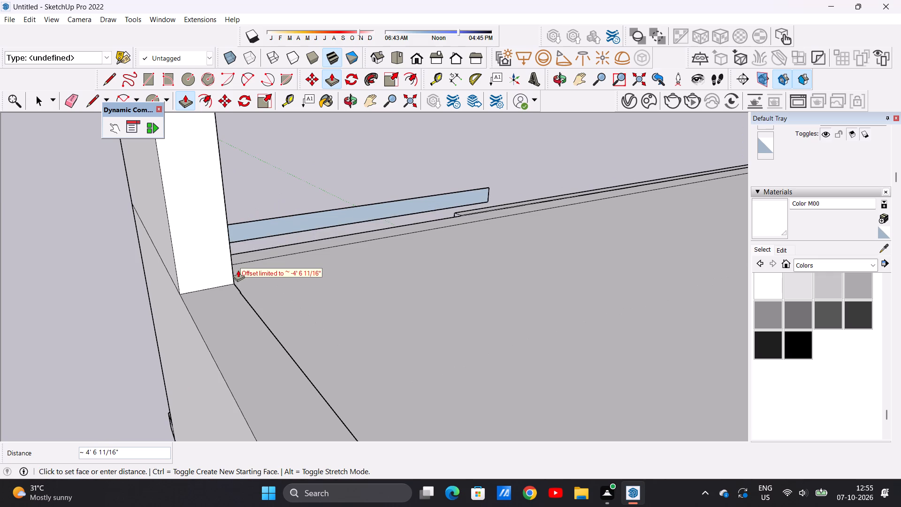
left_click(237, 277)
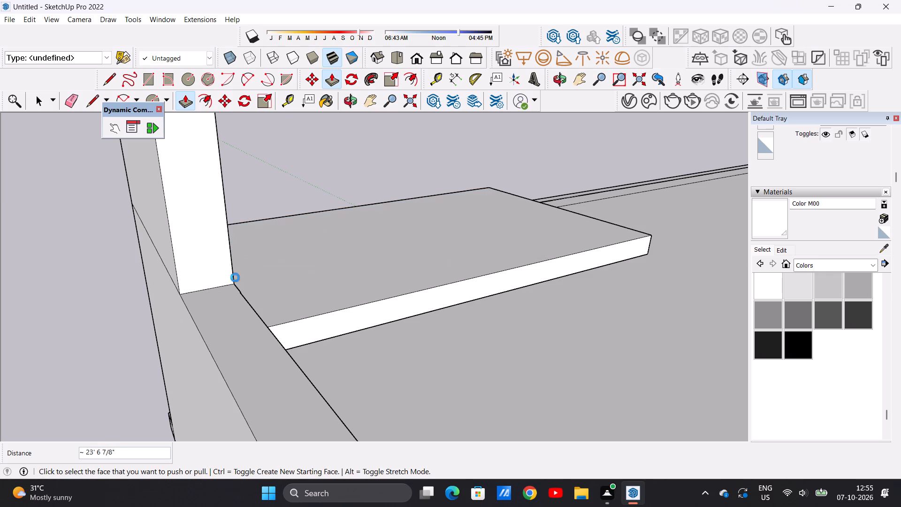
key("space")
Examine the widened slab on the rooftop terrace from behind, from the end wall and from the front facade.
scroll(322, 231, "down", 15)
middle_click_drag(473, 225, 279, 221)
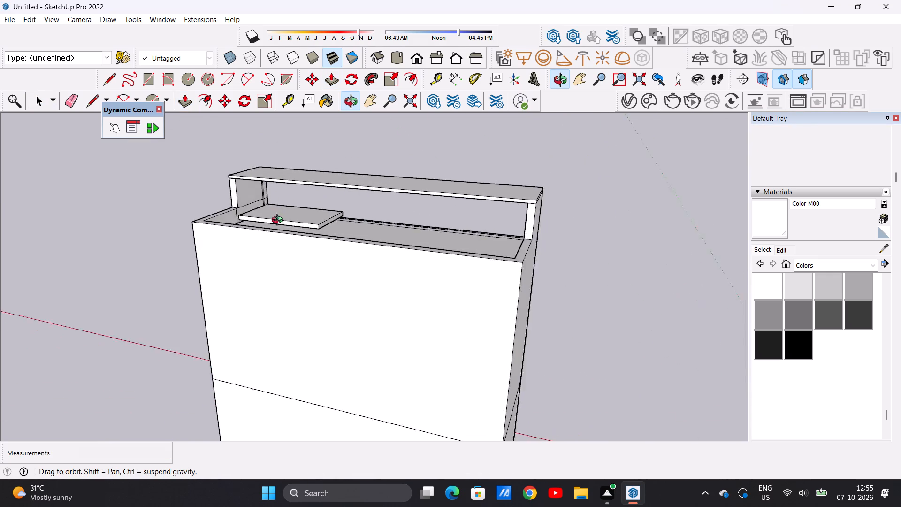
middle_click_drag(279, 221, 265, 232)
scroll(276, 226, "down", 4)
scroll(288, 213, "up", 13)
scroll(288, 212, "down", 4)
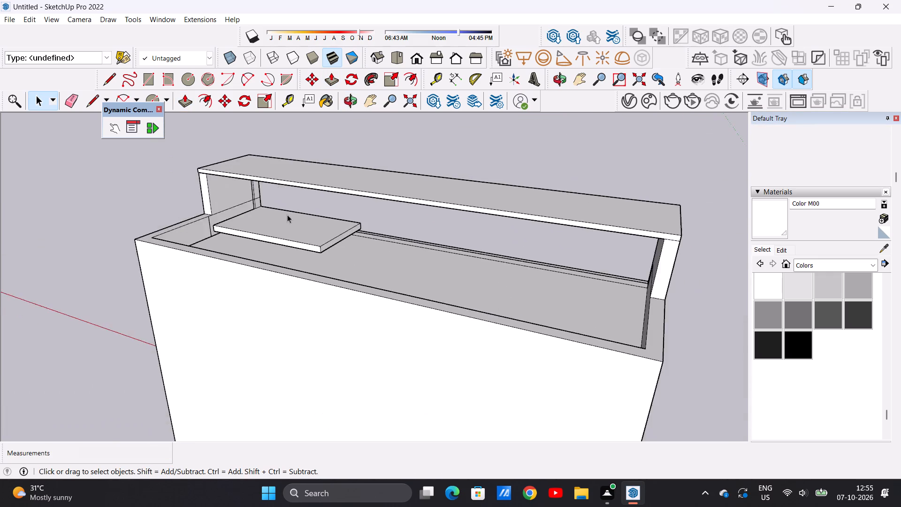
scroll(287, 215, "down", 13)
middle_click_drag(473, 223, 300, 198)
middle_click_drag(482, 221, 331, 203)
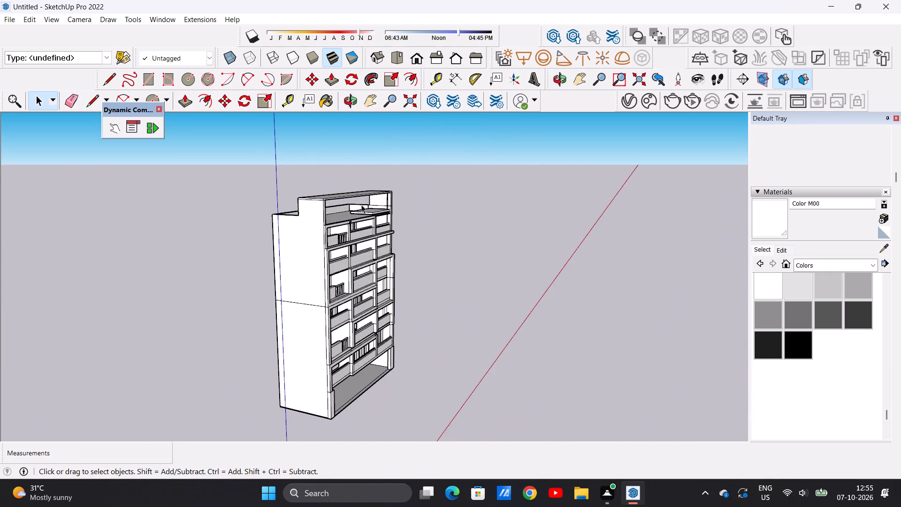
middle_click_drag(471, 217, 345, 198)
scroll(435, 218, "up", 6)
middle_click_drag(415, 200, 352, 251)
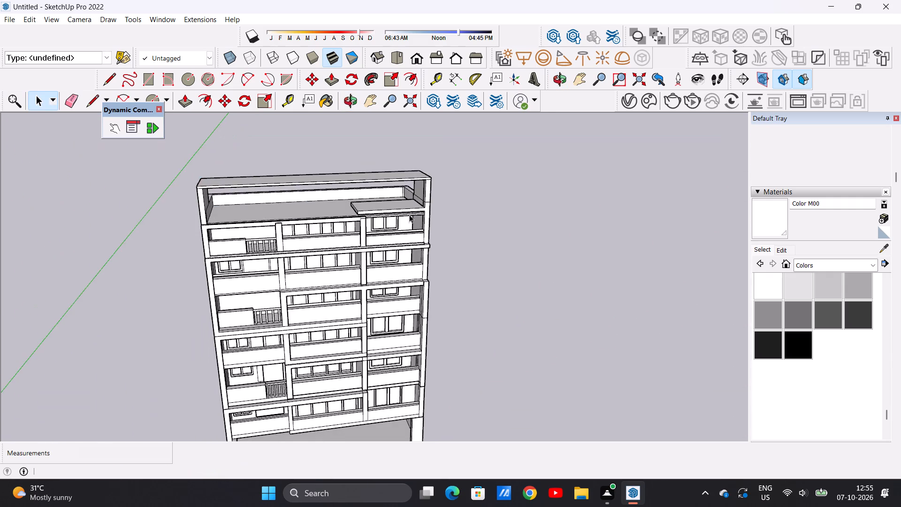
scroll(437, 193, "up", 12)
middle_click_drag(414, 209, 378, 186)
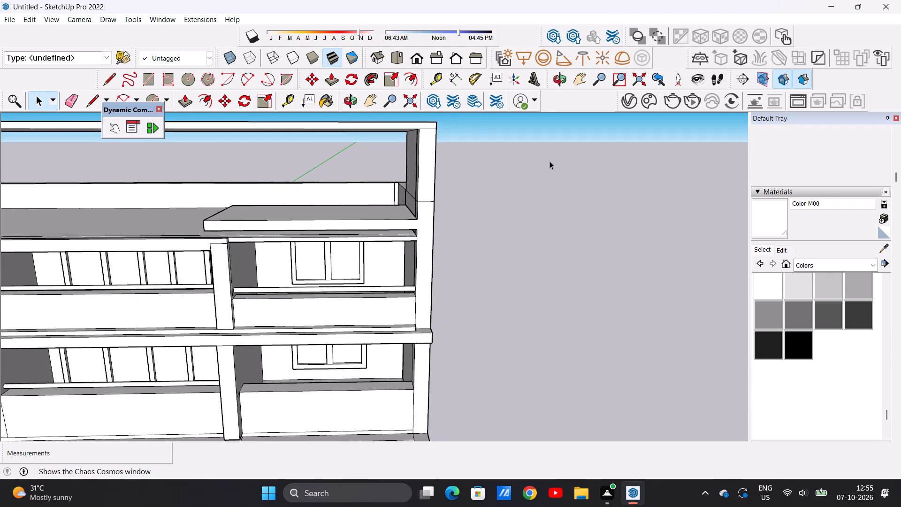
scroll(564, 159, "down", 16)
scroll(458, 190, "up", 6)
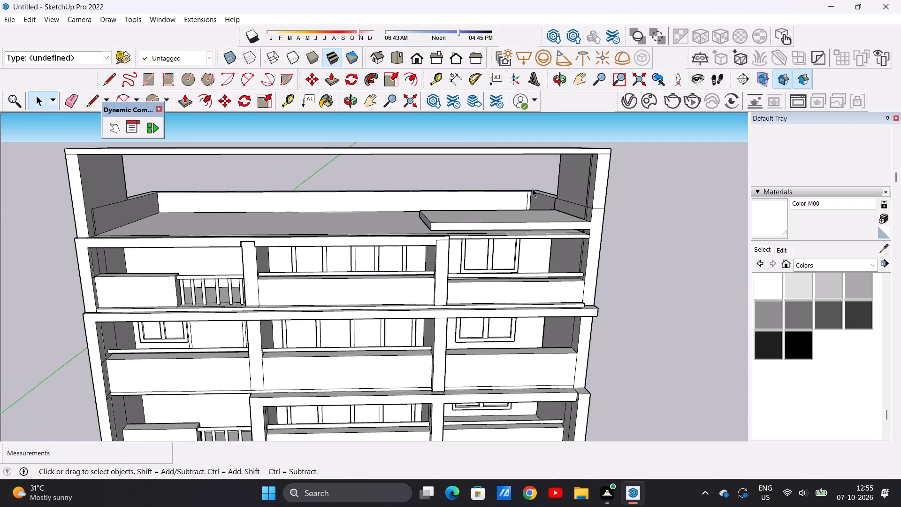
scroll(533, 189, "up", 1)
middle_click_drag(528, 190, 480, 241)
scroll(489, 229, "down", 9)
scroll(511, 234, "up", 8)
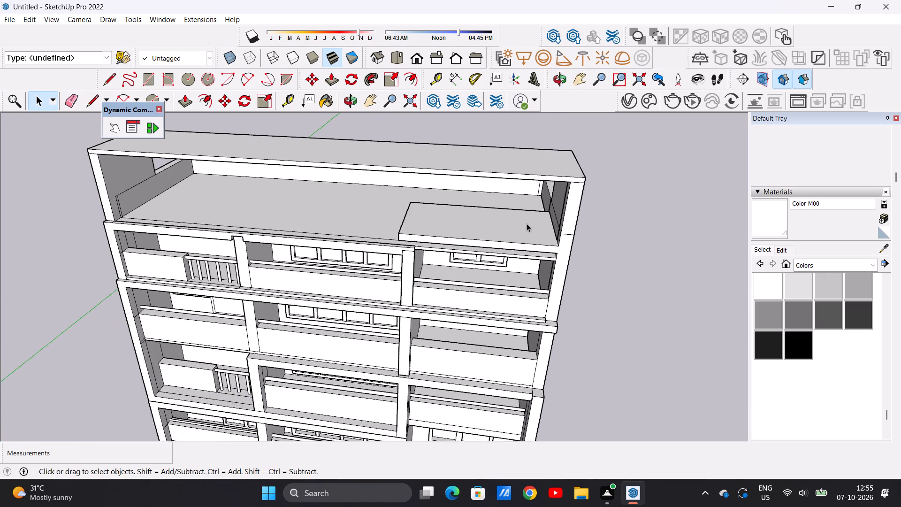
Draw a line 48' 9/16" long across the slab's top, parallel to its front edge, from the end wall to the free end.
scroll(527, 223, "up", 6)
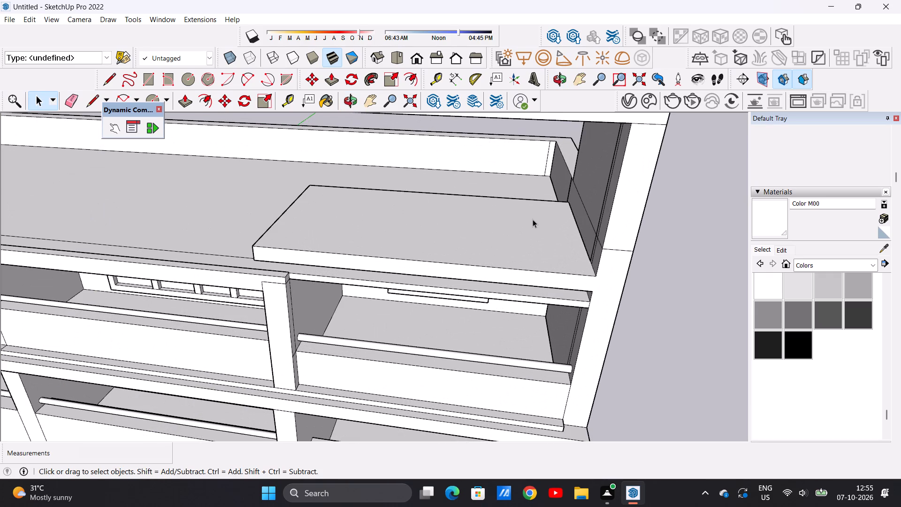
middle_click_drag(567, 221, 576, 261)
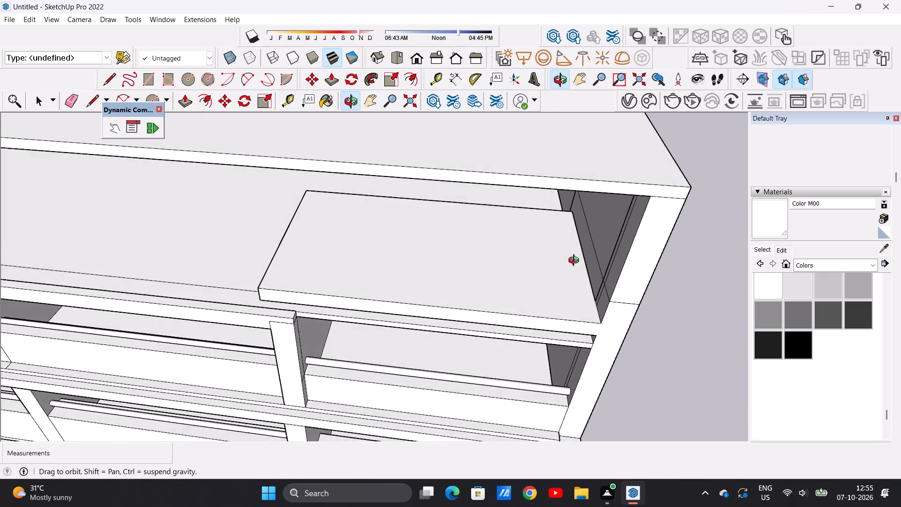
middle_click_drag(576, 261, 598, 265)
scroll(615, 277, "up", 12)
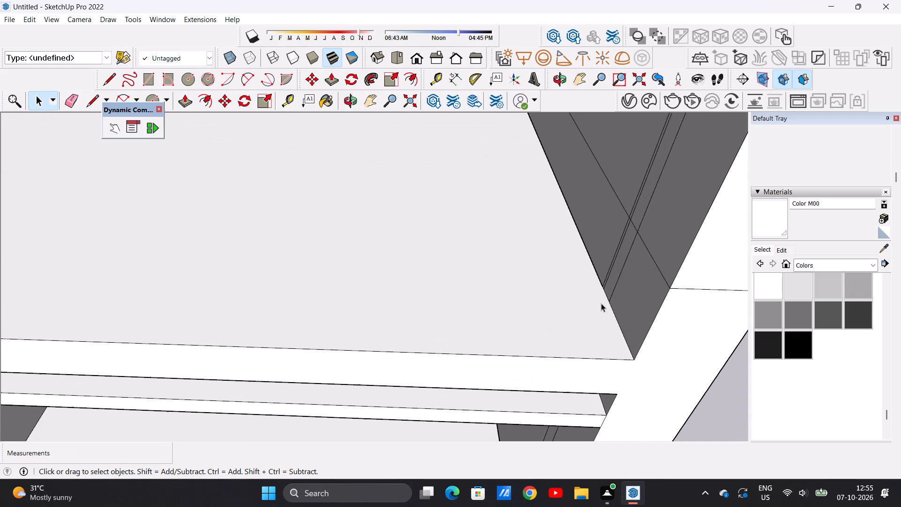
key("l")
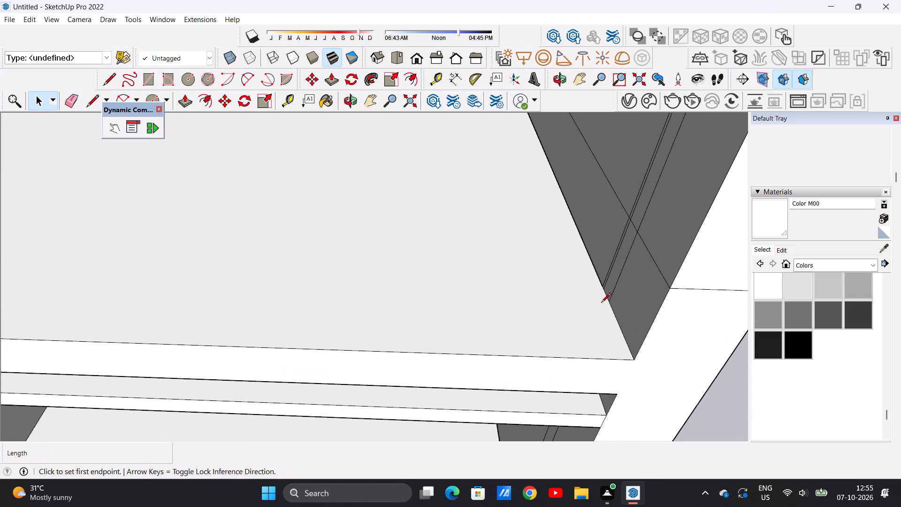
left_click(610, 300)
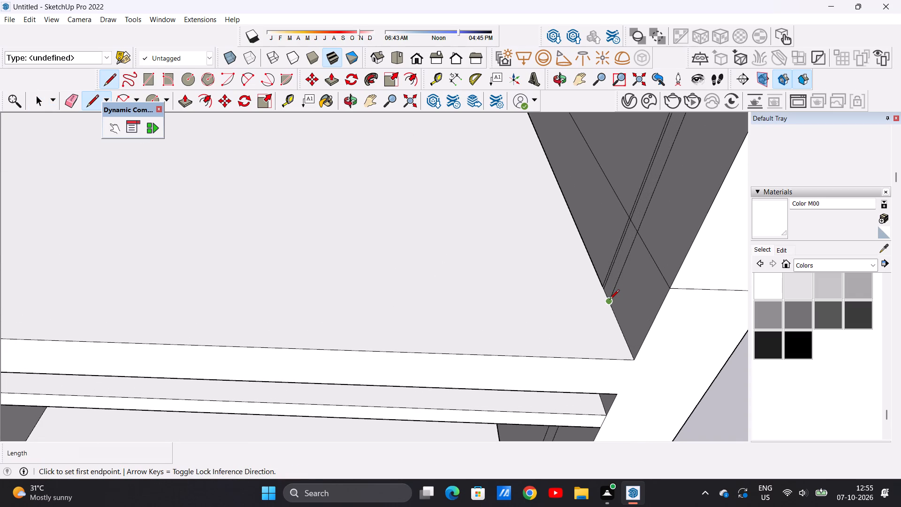
scroll(491, 307, "down", 11)
scroll(352, 300, "down", 6)
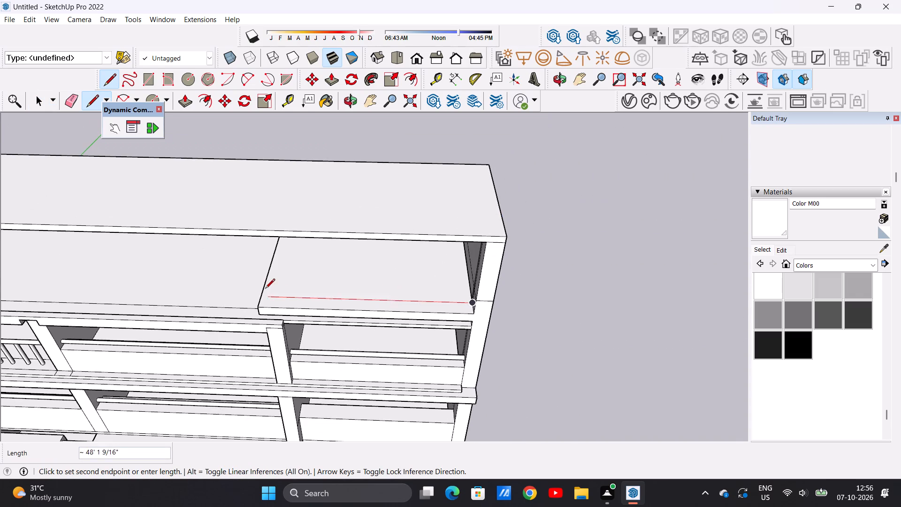
scroll(268, 296, "up", 11)
left_click(244, 296)
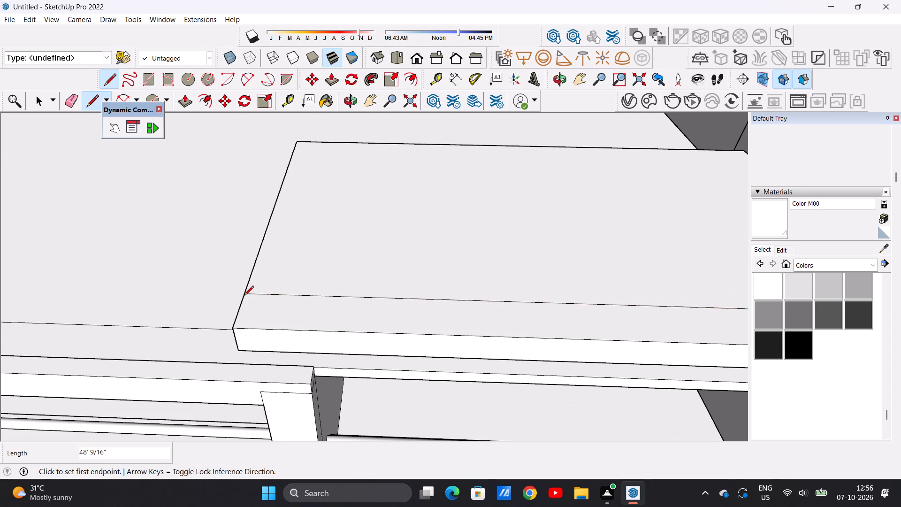
key("space")
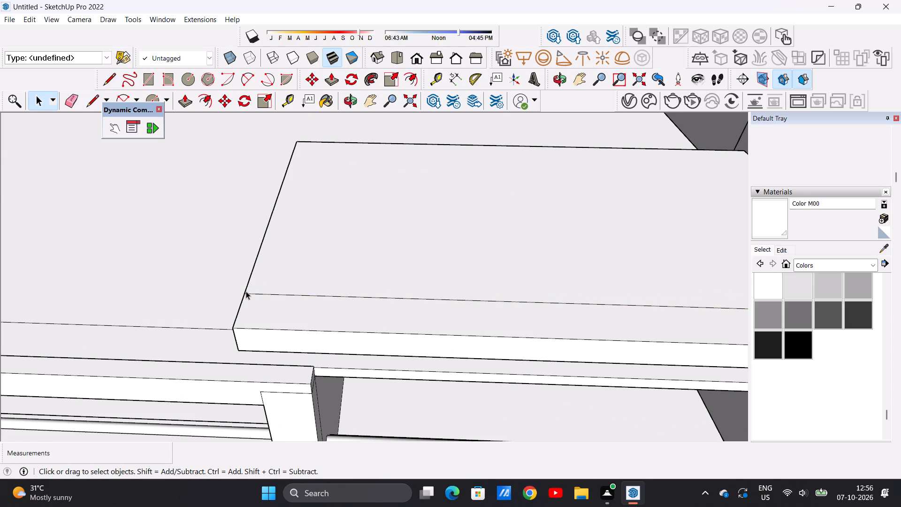
Examine the slab's top face and its front strip from several heights and distances in front of the facade.
scroll(263, 286, "down", 2)
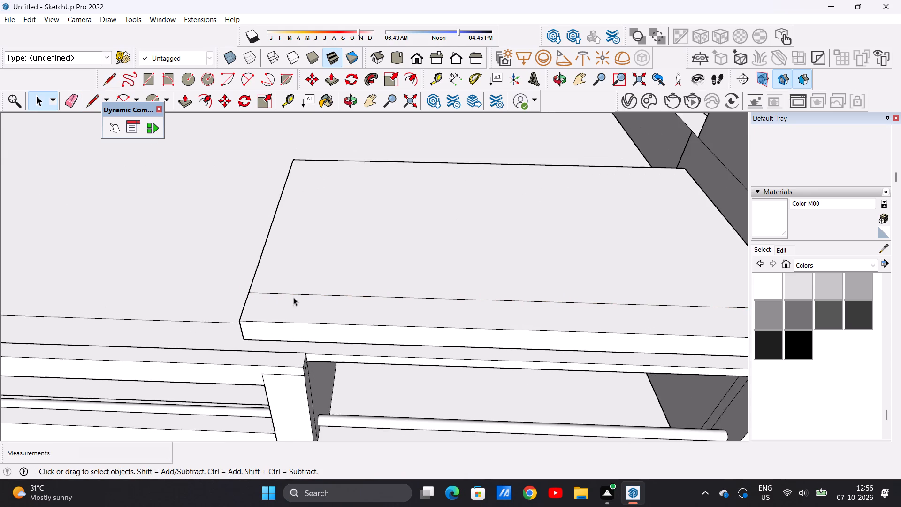
scroll(302, 307, "down", 12)
scroll(366, 309, "up", 4)
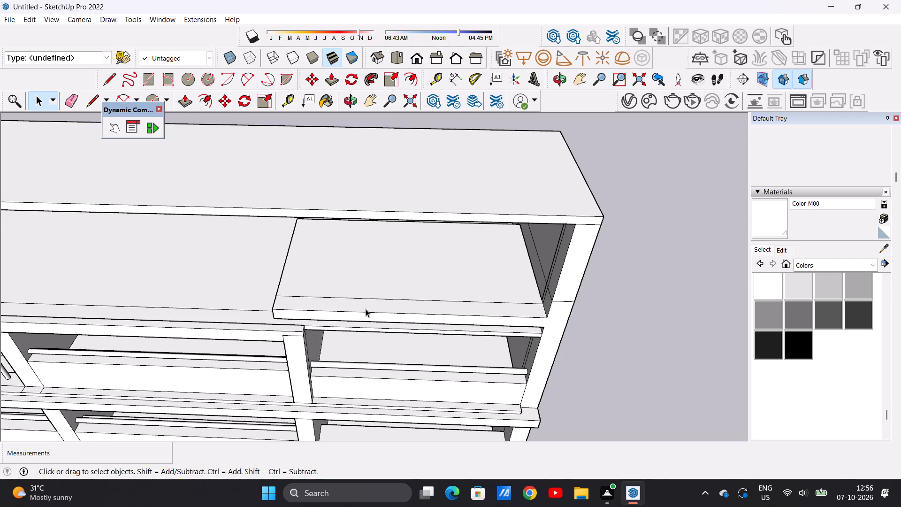
scroll(366, 309, "down", 11)
middle_click_drag(348, 305, 403, 284)
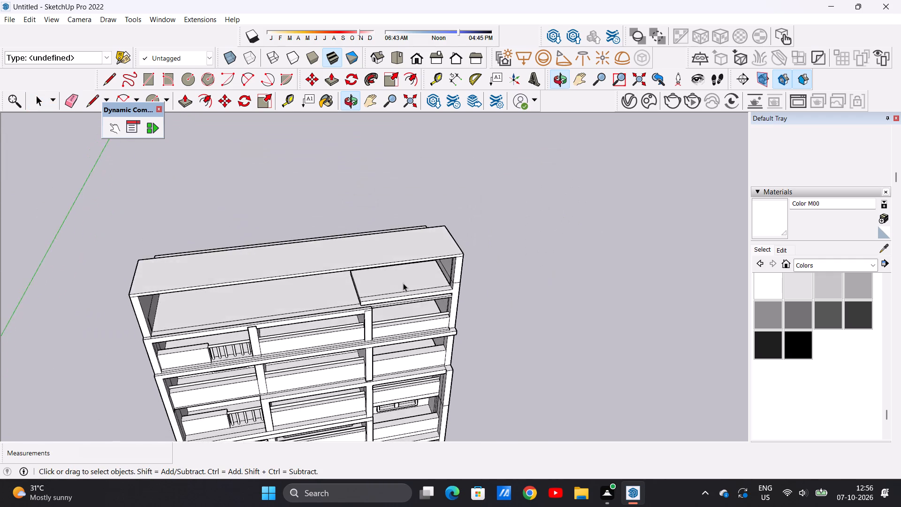
scroll(384, 286, "up", 7)
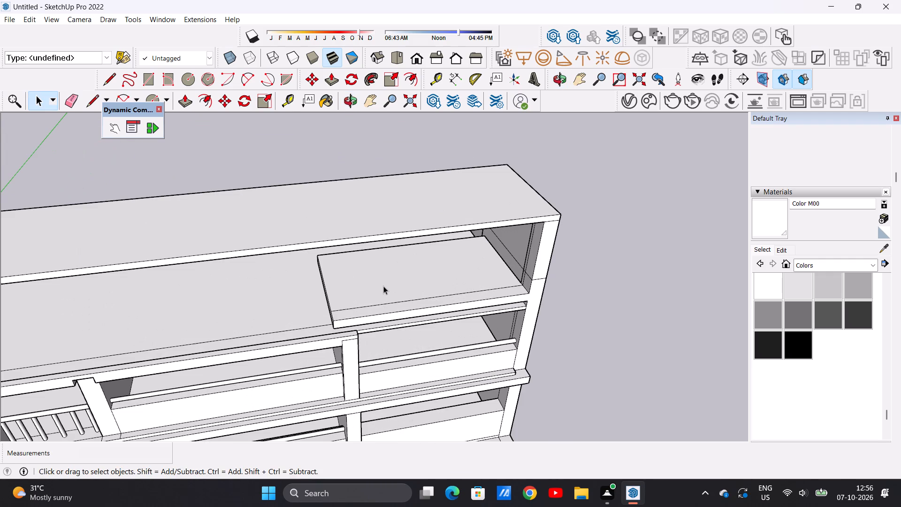
scroll(383, 286, "down", 4)
middle_click_drag(381, 304, 379, 268)
scroll(378, 276, "up", 7)
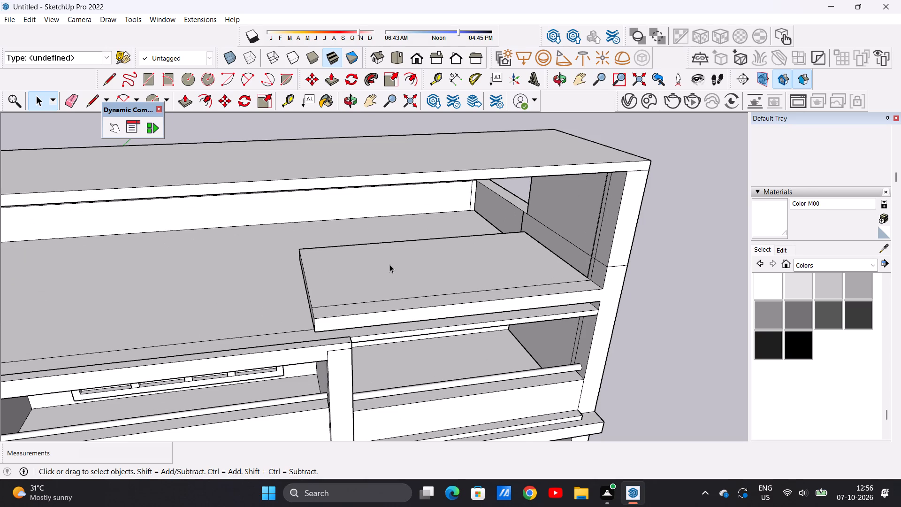
scroll(404, 259, "down", 3)
middle_click_drag(397, 264, 381, 334)
scroll(370, 318, "up", 4)
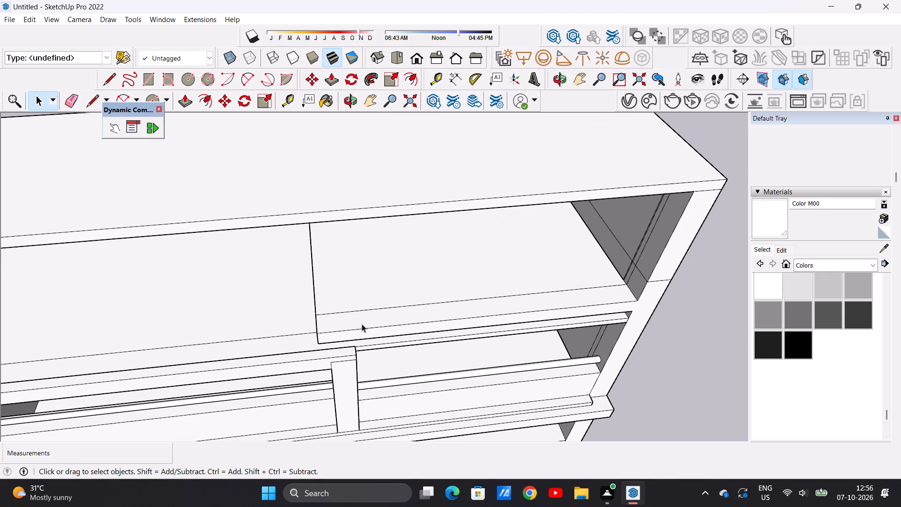
scroll(361, 284, "down", 1)
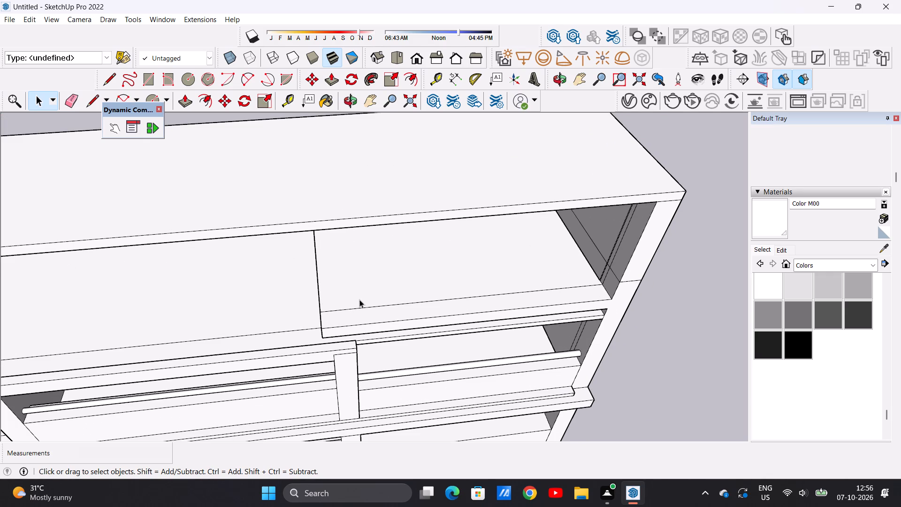
scroll(345, 301, "up", 2)
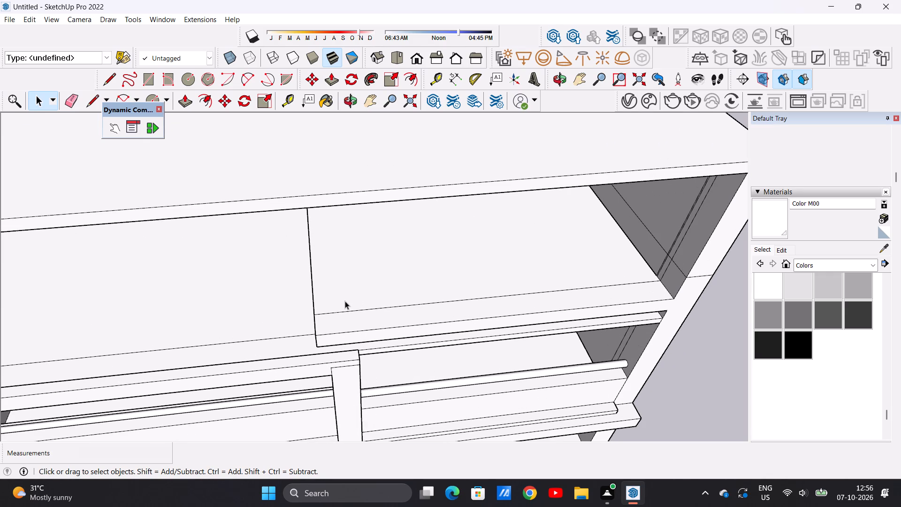
scroll(345, 301, "down", 2)
middle_click_drag(346, 310, 347, 275)
scroll(346, 266, "up", 1)
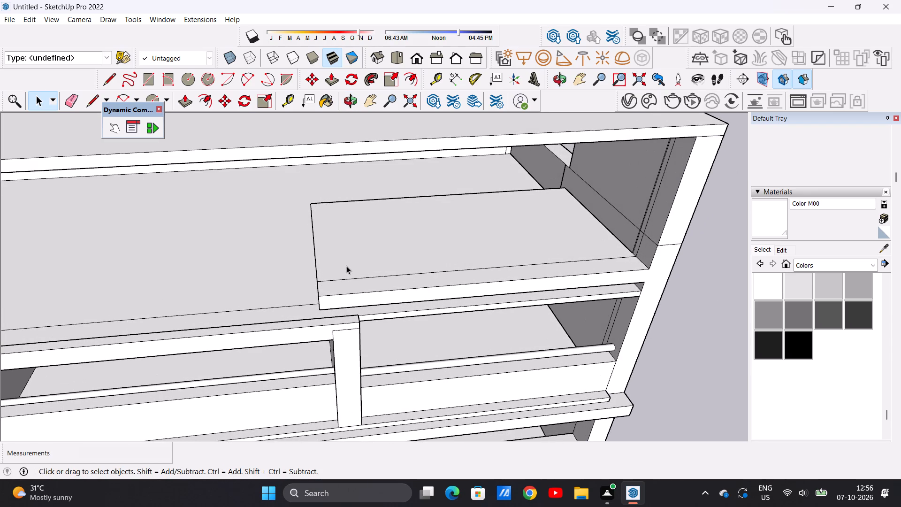
scroll(350, 261, "down", 3)
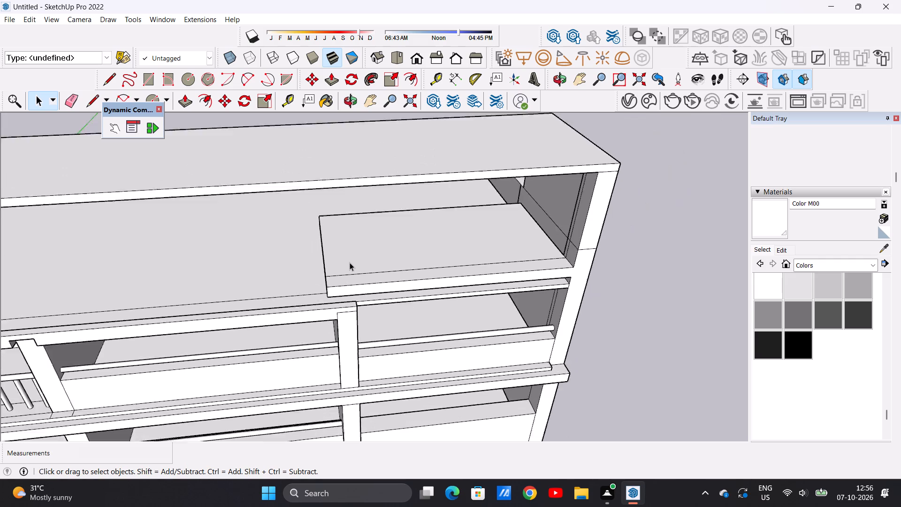
scroll(350, 262, "down", 2)
scroll(346, 266, "up", 5)
Draw a line about 24' 7 1/2" long from the front strip's line to the slab's back edge, parallel to its free end.
key("l")
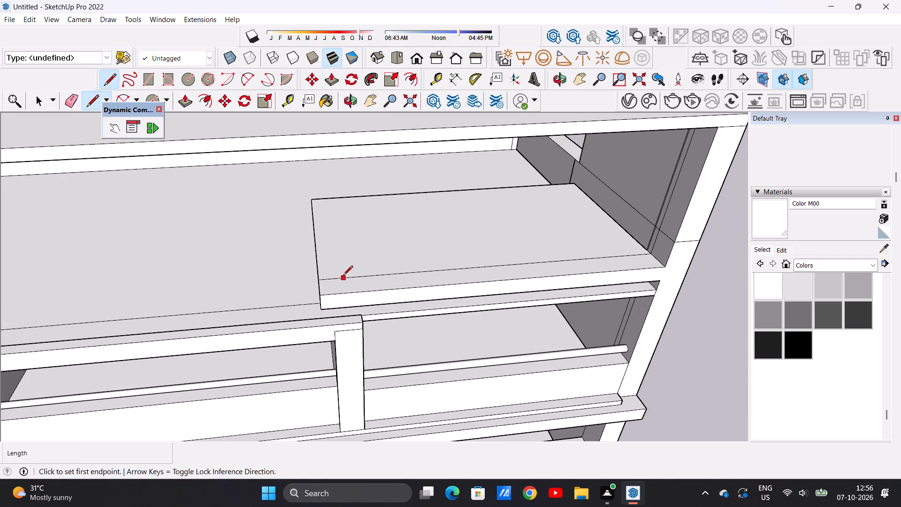
left_click(349, 277)
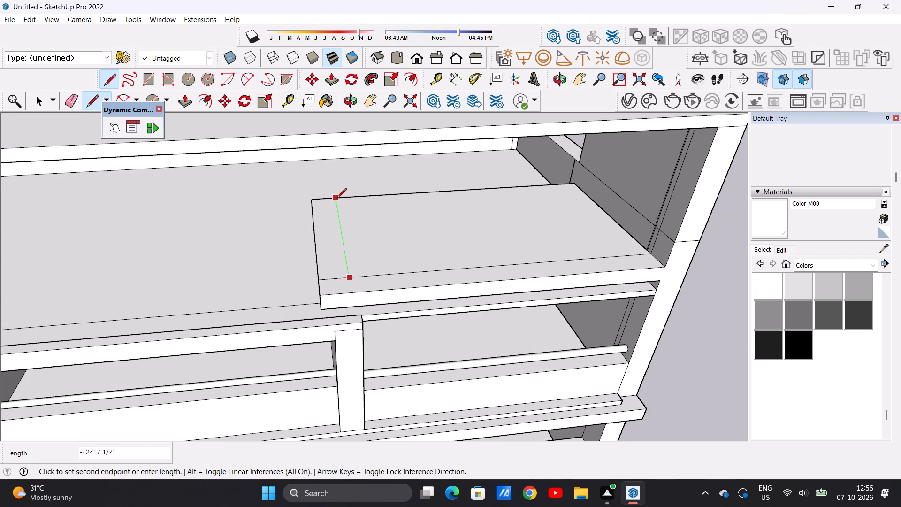
left_click(337, 197)
key("space")
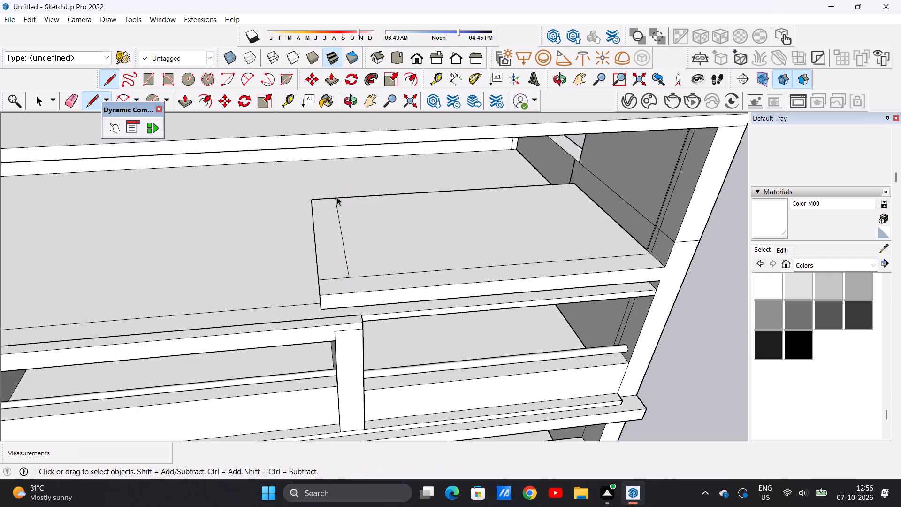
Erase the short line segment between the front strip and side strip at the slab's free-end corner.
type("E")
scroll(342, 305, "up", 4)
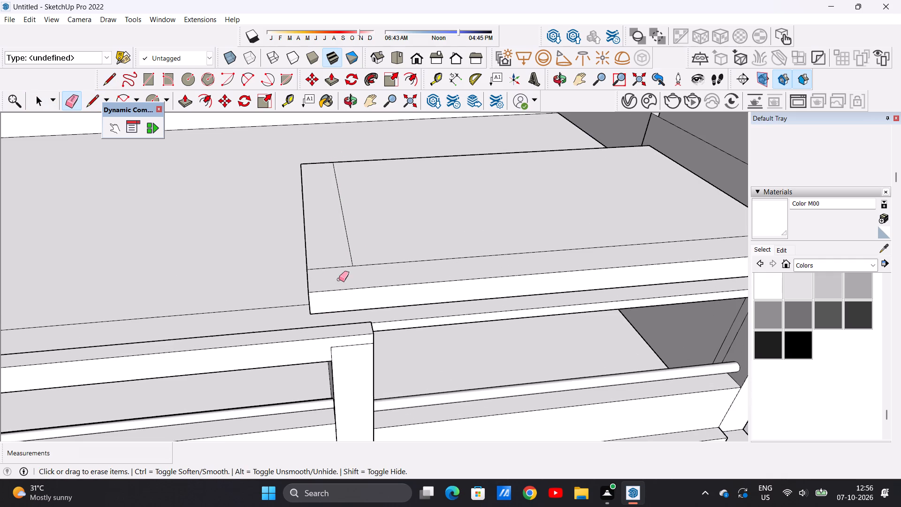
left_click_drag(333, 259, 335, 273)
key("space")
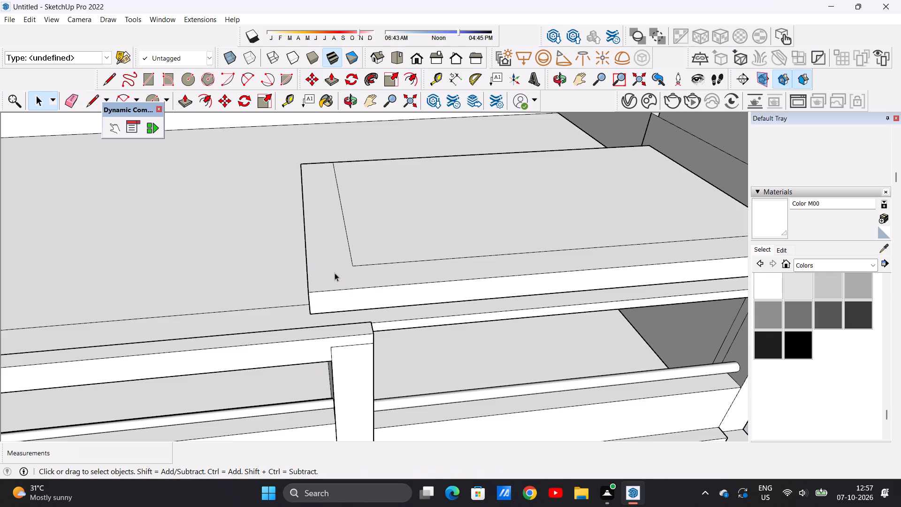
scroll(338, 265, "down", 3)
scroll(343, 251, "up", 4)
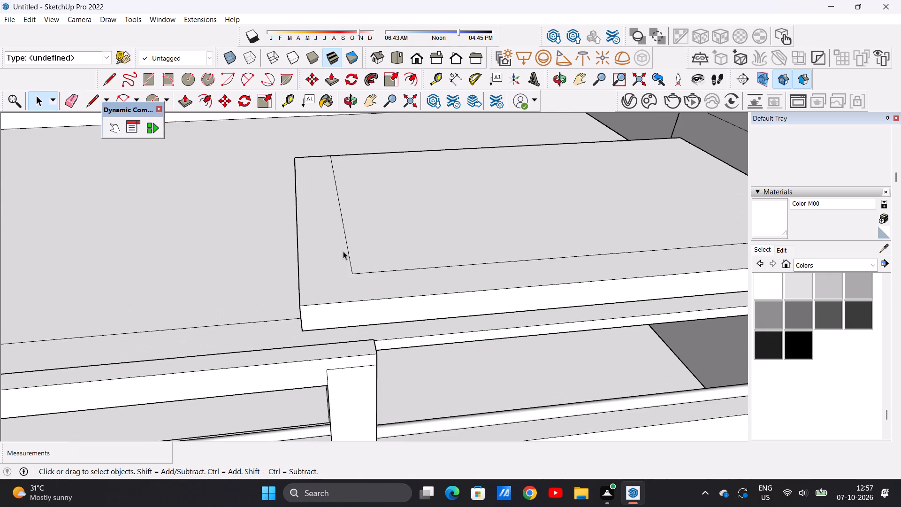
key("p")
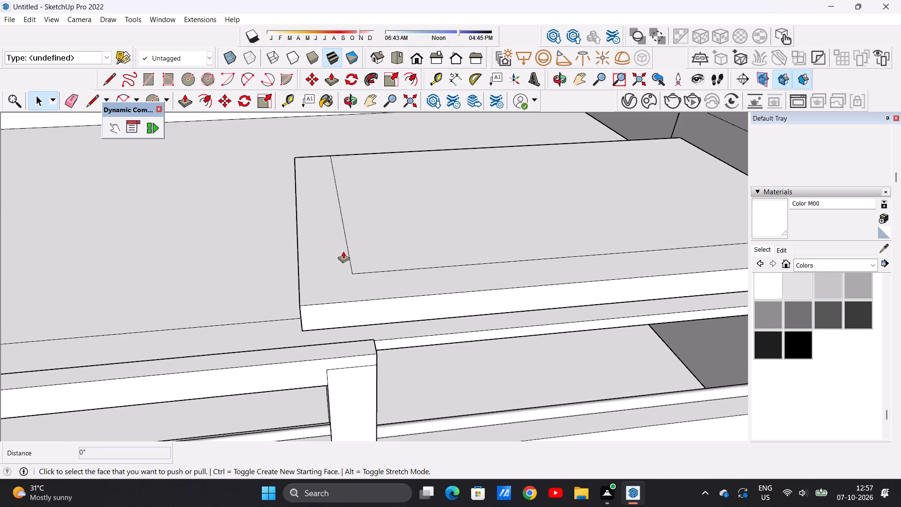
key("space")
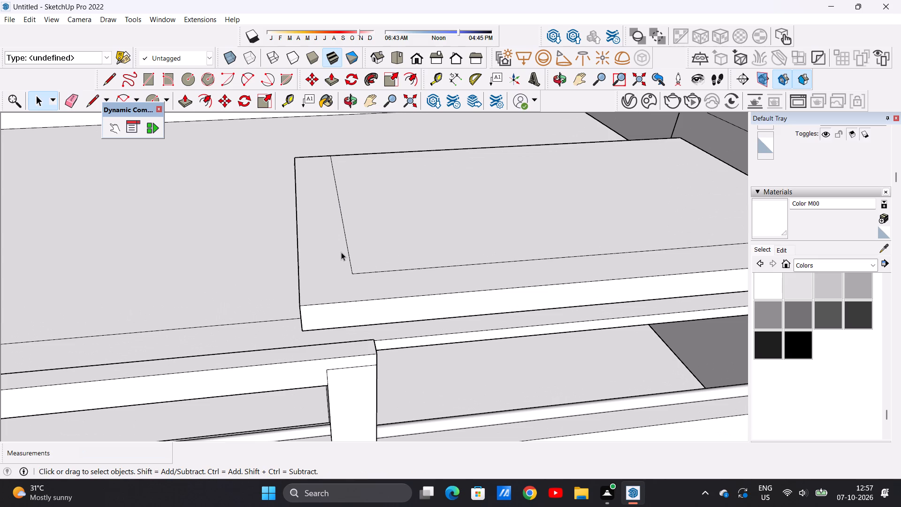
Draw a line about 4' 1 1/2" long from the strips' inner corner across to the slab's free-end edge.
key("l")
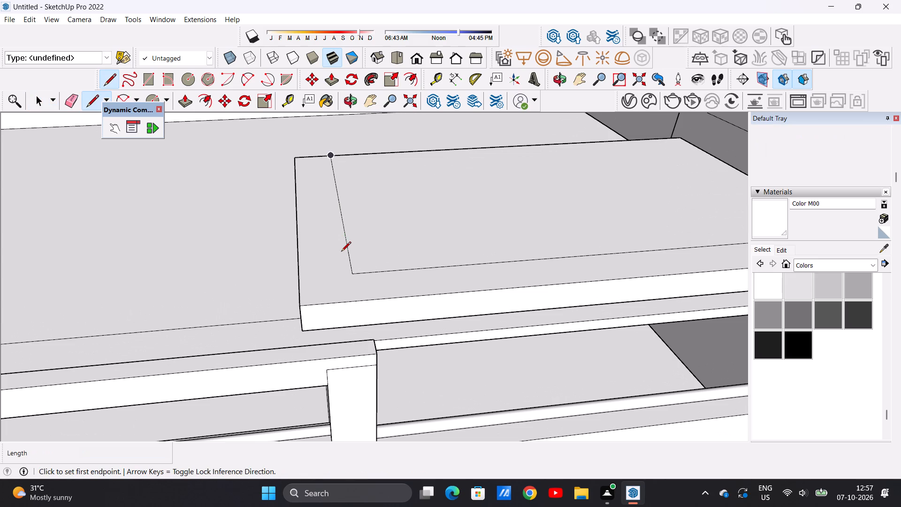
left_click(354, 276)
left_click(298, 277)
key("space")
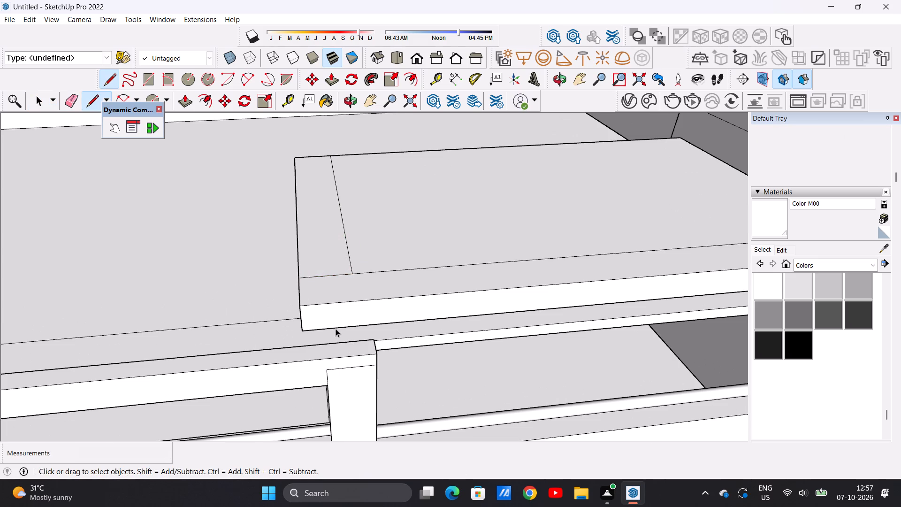
Draw a line 3' 6 1/16" long extending the side strip's line to the slab's front edge, closing off a corner square.
scroll(336, 338, "down", 11)
middle_click_drag(341, 355, 336, 323)
scroll(345, 301, "up", 8)
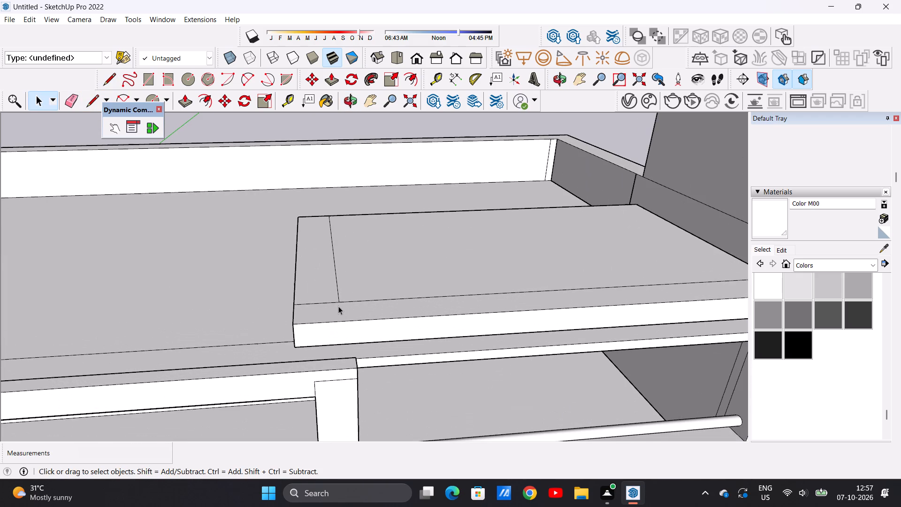
scroll(336, 310, "down", 5)
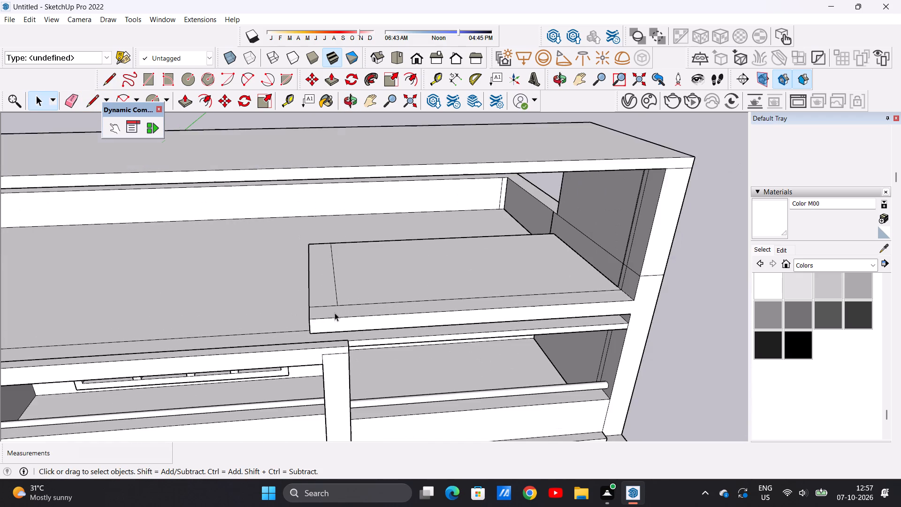
middle_click_drag(334, 313, 314, 354)
scroll(315, 346, "up", 7)
key("l")
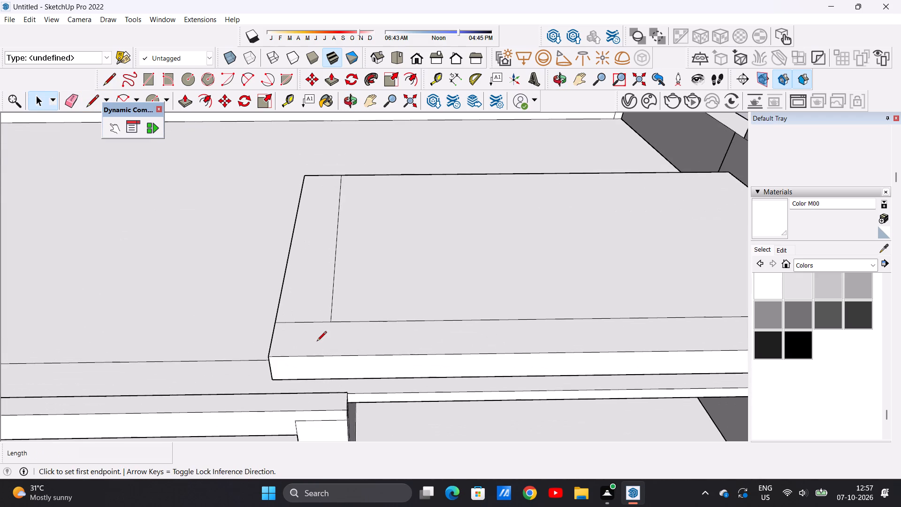
scroll(328, 333, "up", 5)
left_click(335, 315)
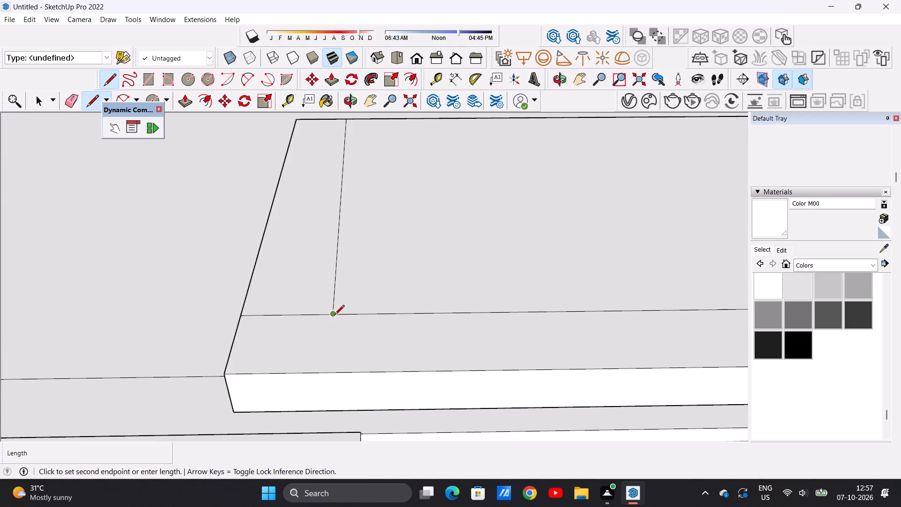
left_click(329, 374)
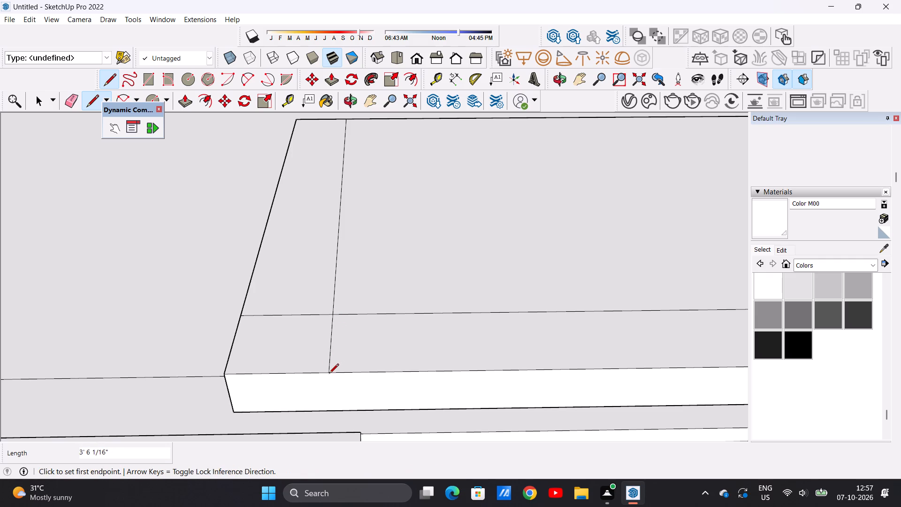
key("space")
Push/Pull the slab's front corner square up about 19' 9" to the canopy's underside, forming a column.
scroll(347, 393, "down", 18)
middle_click_drag(338, 356, 336, 300)
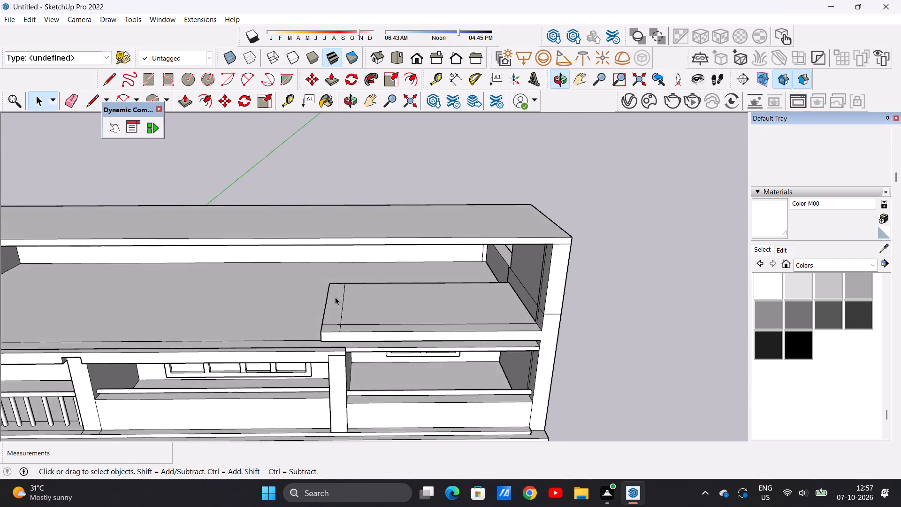
scroll(334, 305, "up", 8)
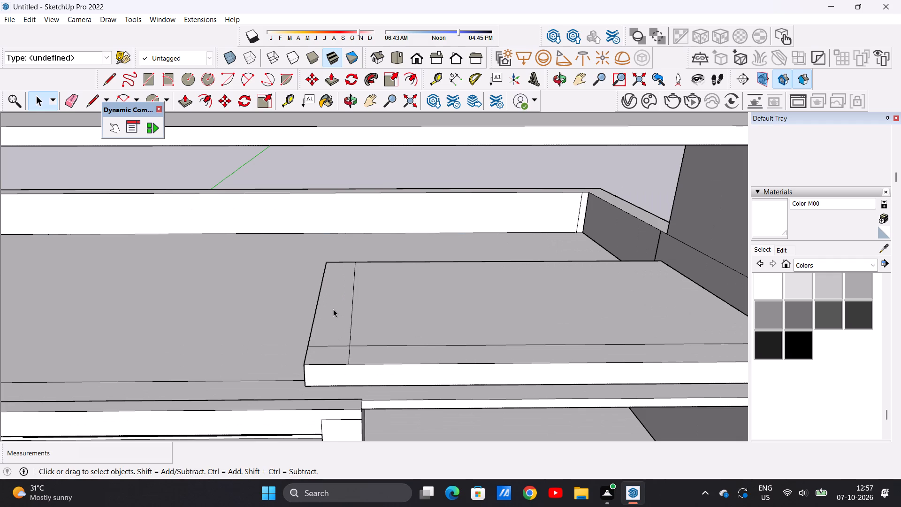
key("p")
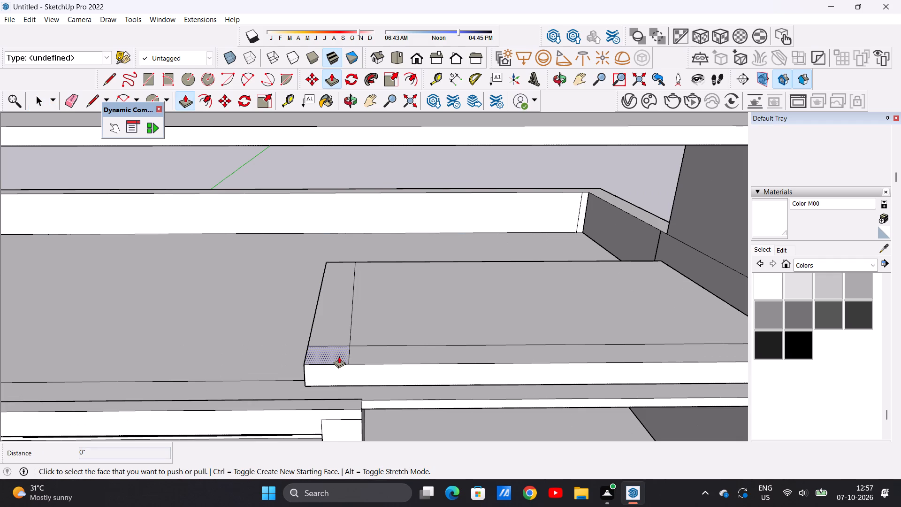
left_click(341, 351)
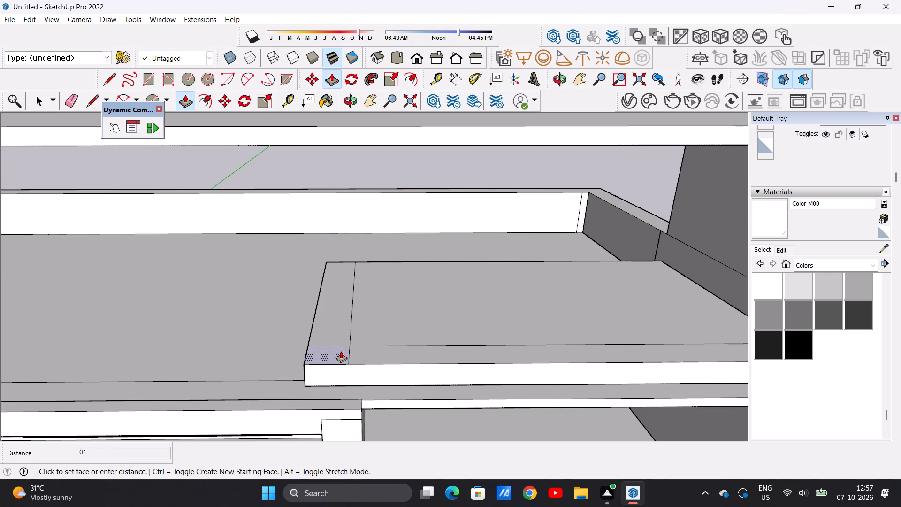
scroll(342, 308, "down", 11)
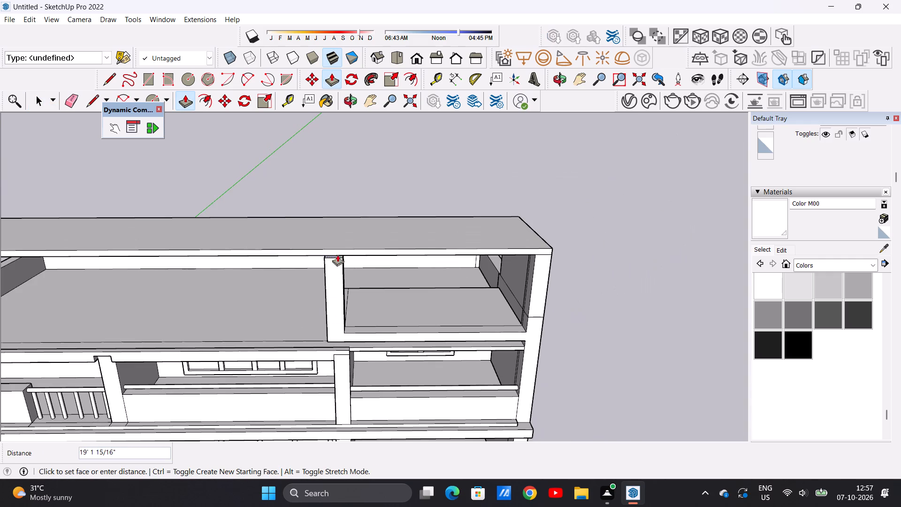
scroll(337, 254, "up", 6)
middle_click_drag(343, 261, 341, 230)
scroll(341, 228, "up", 6)
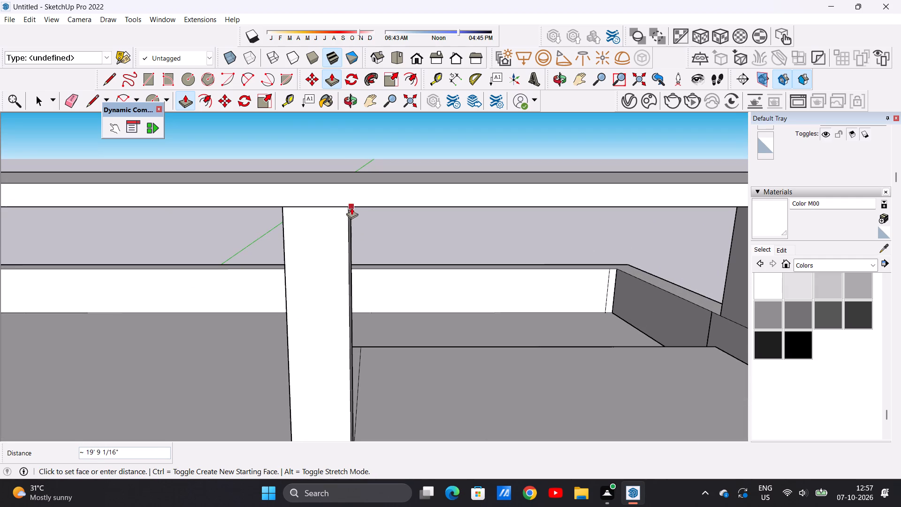
left_click(351, 204)
key("space")
scroll(389, 333, "down", 8)
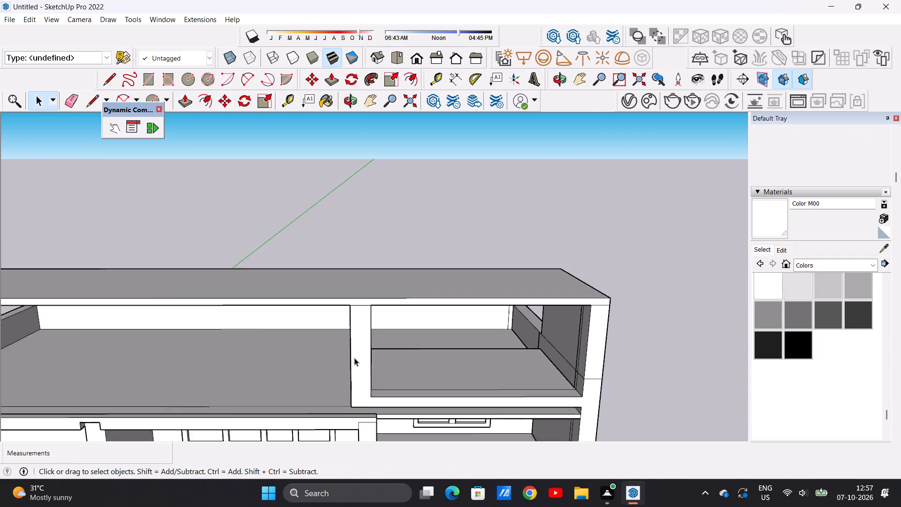
Examine the new column beneath the canopy and the whole building's front from several angles and distances.
scroll(354, 358, "down", 7)
middle_click_drag(375, 354, 471, 324)
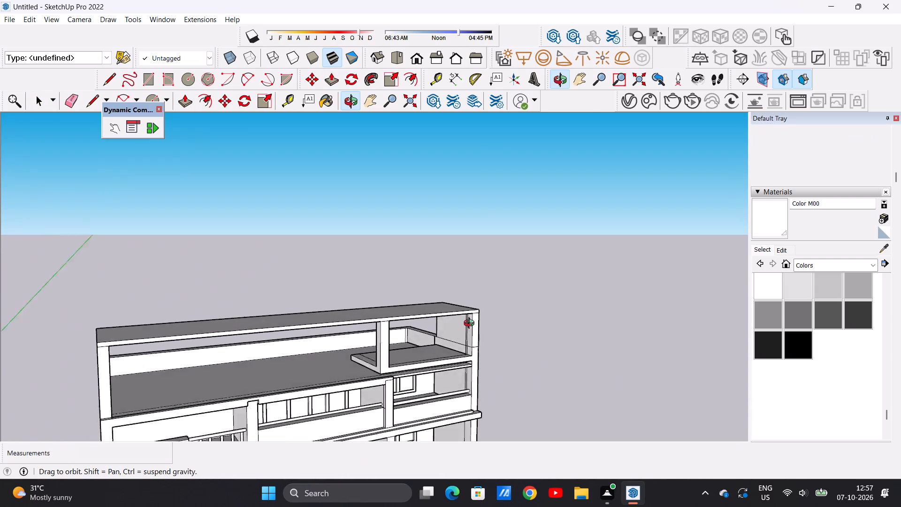
middle_click_drag(471, 324, 314, 326)
middle_click_drag(337, 363, 358, 314)
scroll(348, 355, "up", 2)
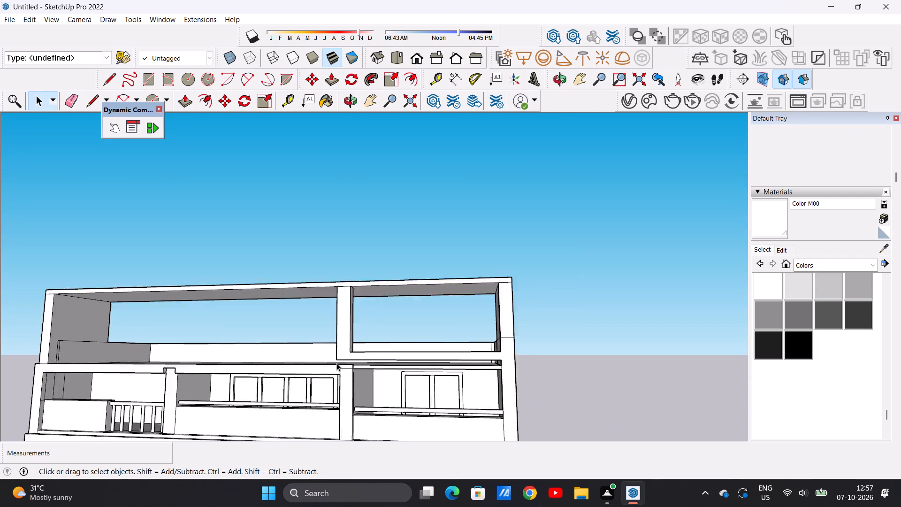
scroll(336, 363, "up", 10)
middle_click_drag(328, 348, 334, 368)
scroll(335, 368, "down", 9)
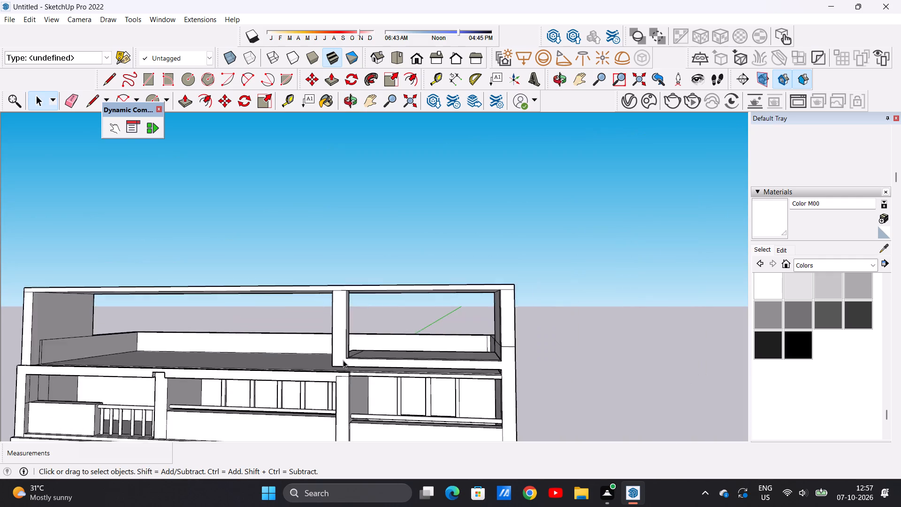
scroll(343, 360, "down", 14)
scroll(298, 356, "up", 5)
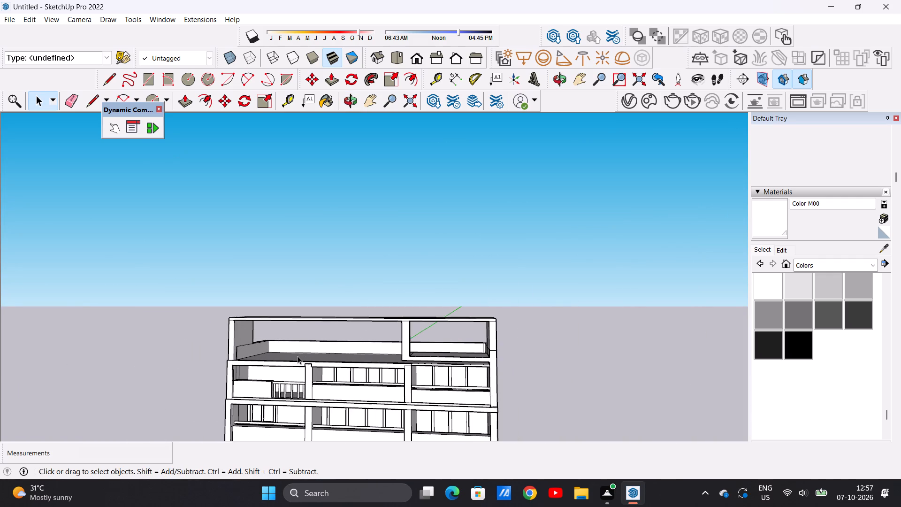
scroll(351, 392, "down", 10)
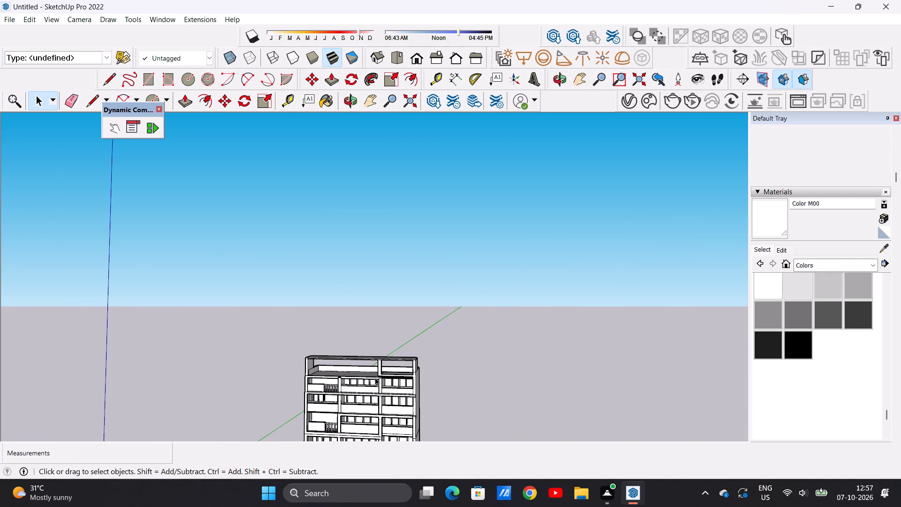
middle_click_drag(350, 374, 337, 440)
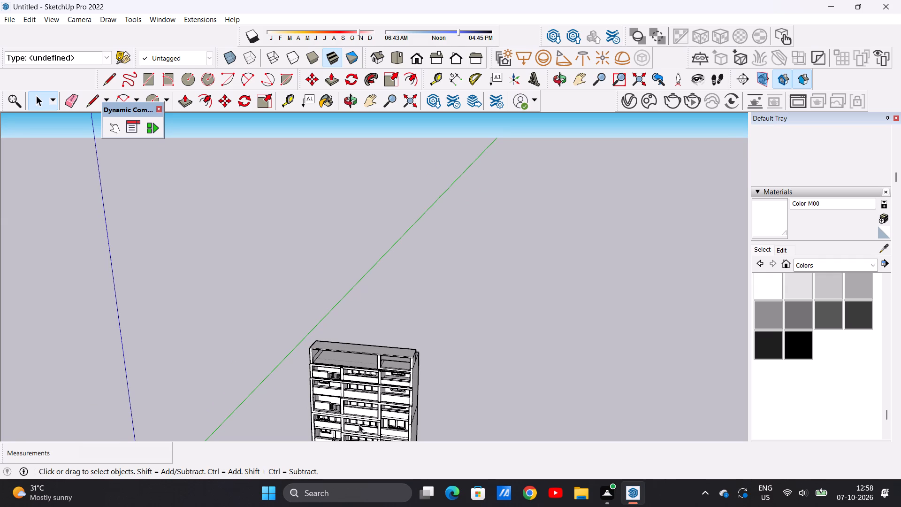
scroll(364, 365, "down", 1)
middle_click_drag(337, 382, 363, 349)
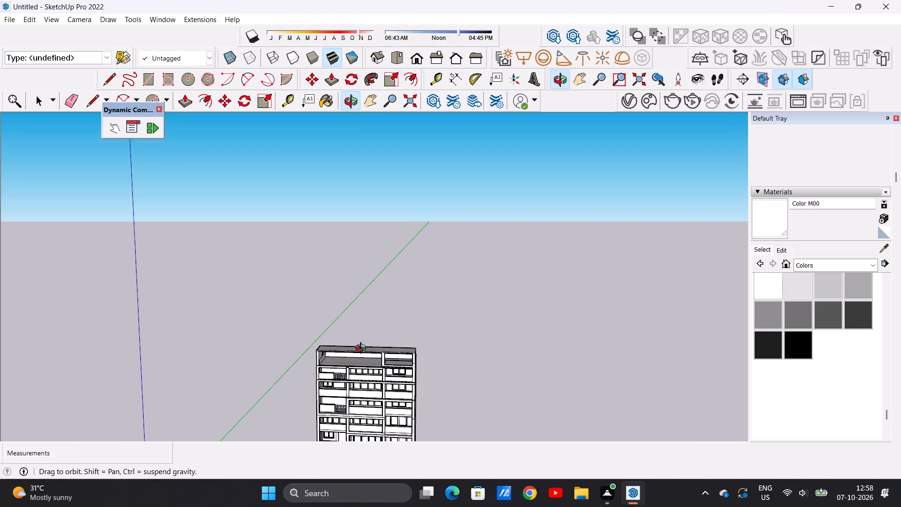
middle_click_drag(363, 349, 370, 334)
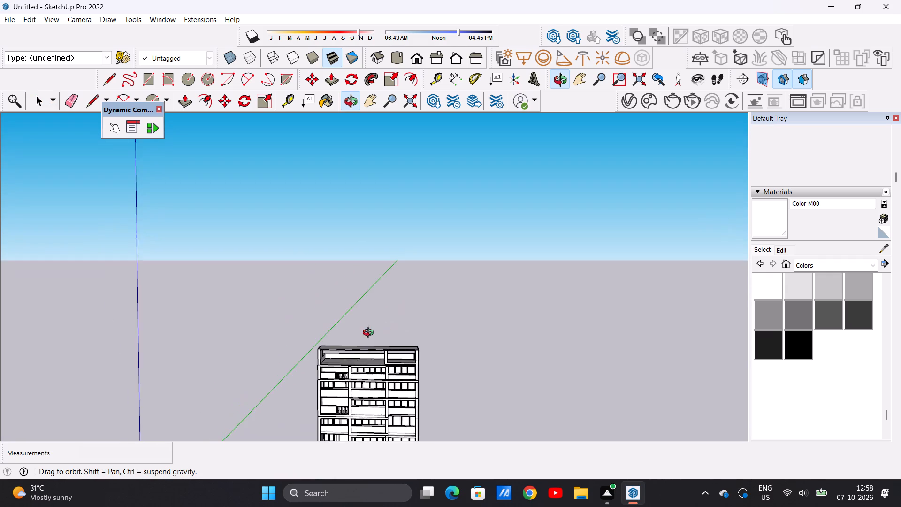
middle_click_drag(370, 334, 366, 293)
scroll(363, 349, "up", 13)
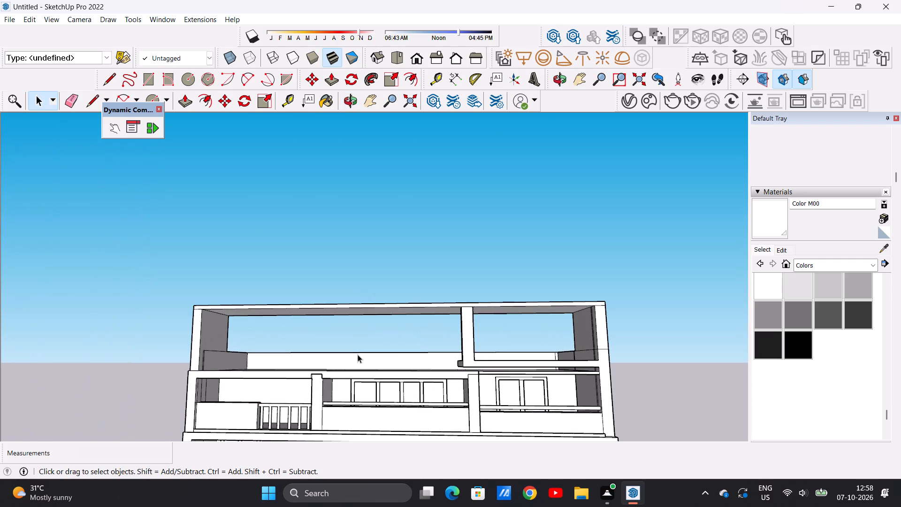
Push/Pull the column's rear face about 24' 7 1/2" to the slab's back edge, forming a side wall.
middle_click_drag(448, 358, 573, 360)
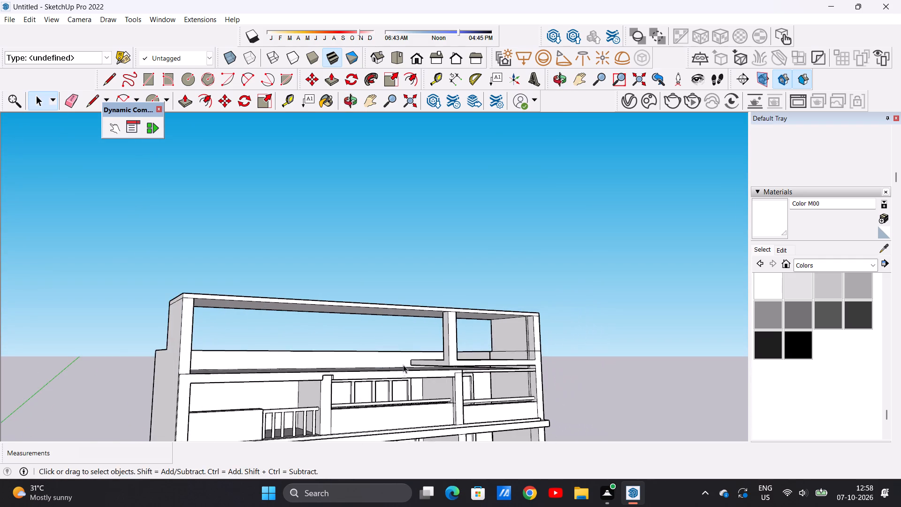
middle_click_drag(412, 371, 579, 363)
middle_click_drag(299, 370, 474, 410)
middle_click_drag(282, 386, 328, 417)
scroll(282, 342, "up", 10)
key("p")
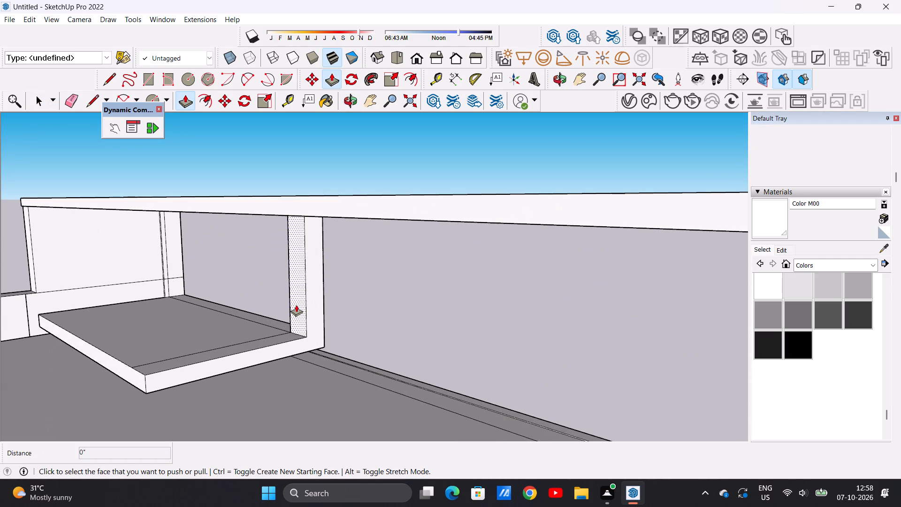
left_click(298, 299)
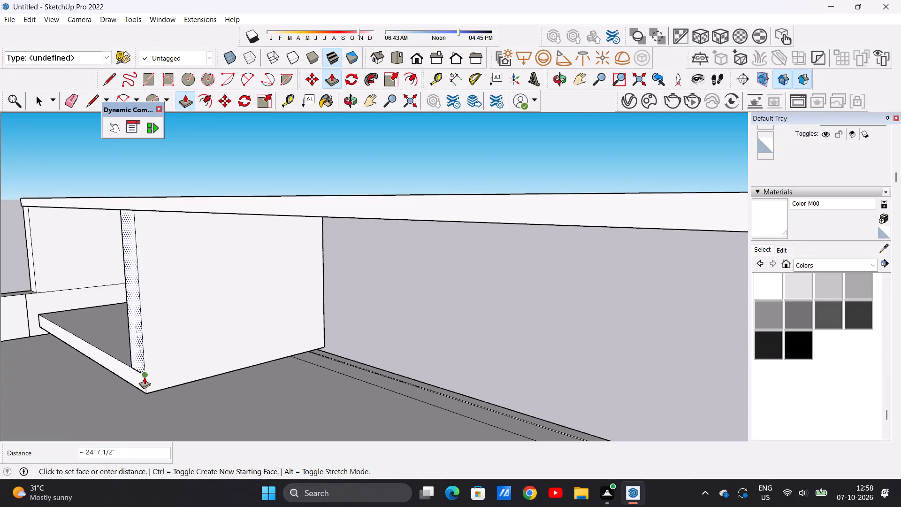
left_click(144, 376)
key("space")
Examine the rooftop side wall and slab from the building's end and from the front facade.
scroll(239, 386, "down", 17)
middle_click_drag(351, 362, 144, 345)
middle_click_drag(377, 368, 358, 368)
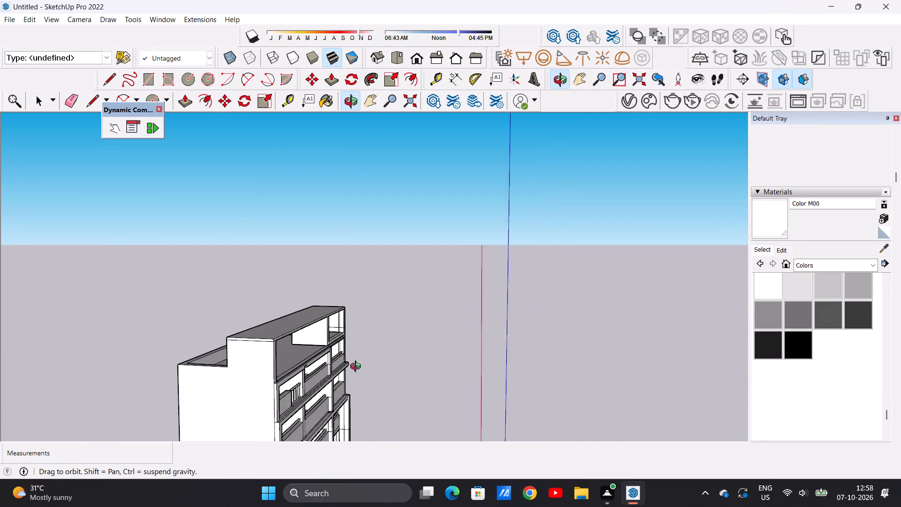
middle_click_drag(358, 368, 191, 331)
middle_click_drag(419, 365, 299, 346)
scroll(419, 342, "up", 11)
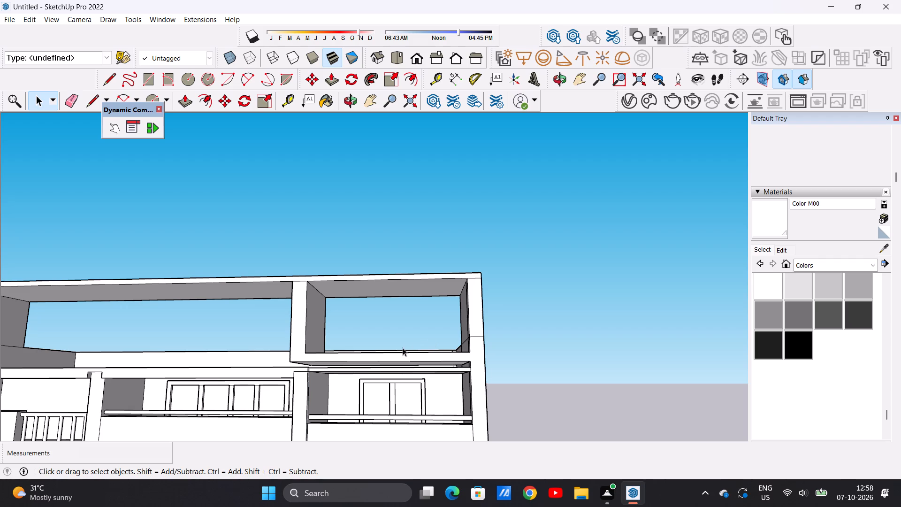
Draw a line about 43' 11" long across the rooftop slab, just in front of its back edge, between the two walls.
middle_click_drag(393, 322, 393, 423)
scroll(405, 343, "up", 8)
scroll(404, 343, "down", 4)
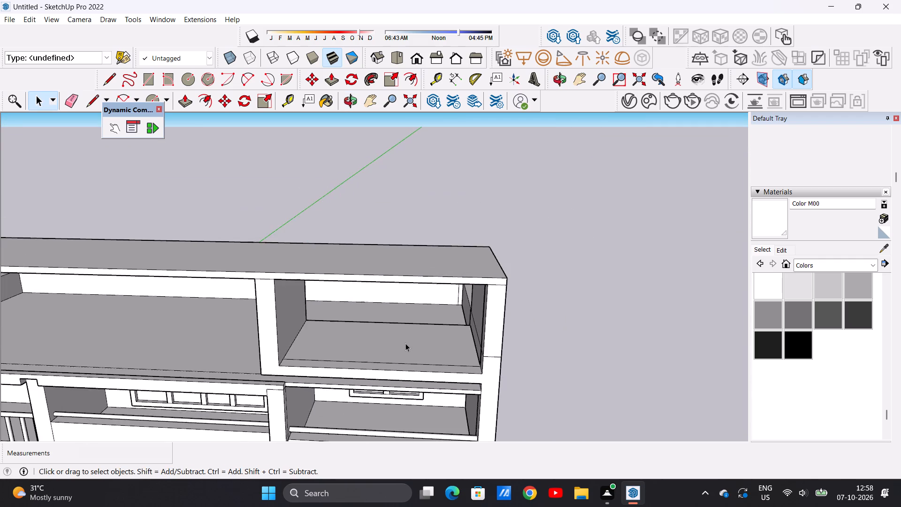
scroll(405, 343, "down", 1)
middle_click_drag(368, 346, 386, 283)
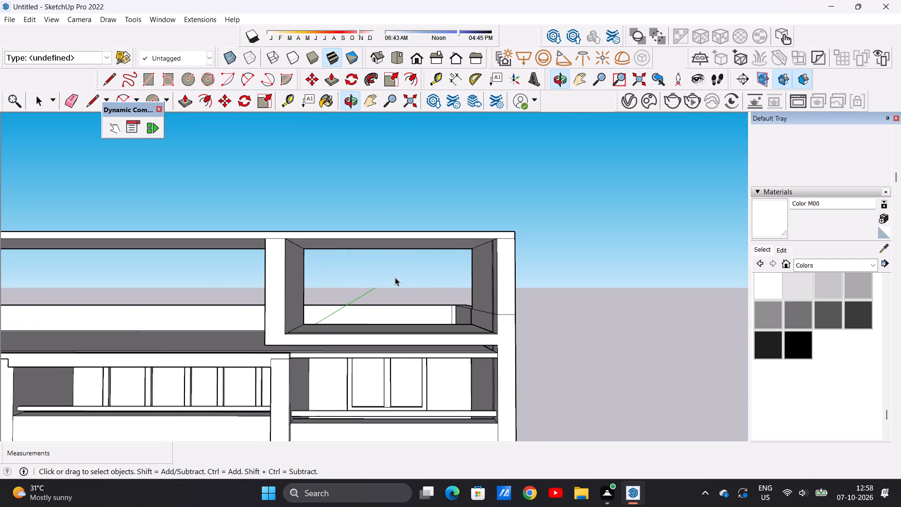
scroll(496, 299, "up", 5)
scroll(465, 326, "up", 2)
middle_click_drag(464, 332, 462, 362)
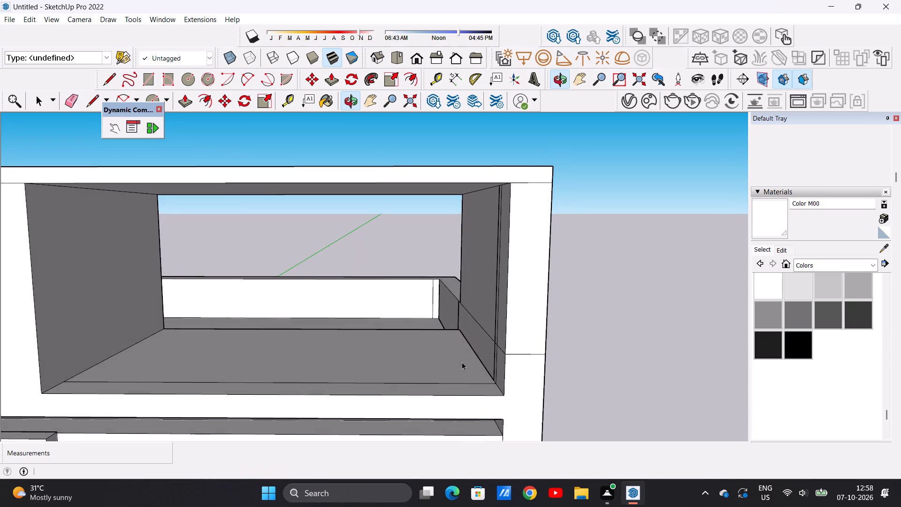
middle_click_drag(419, 353, 429, 413)
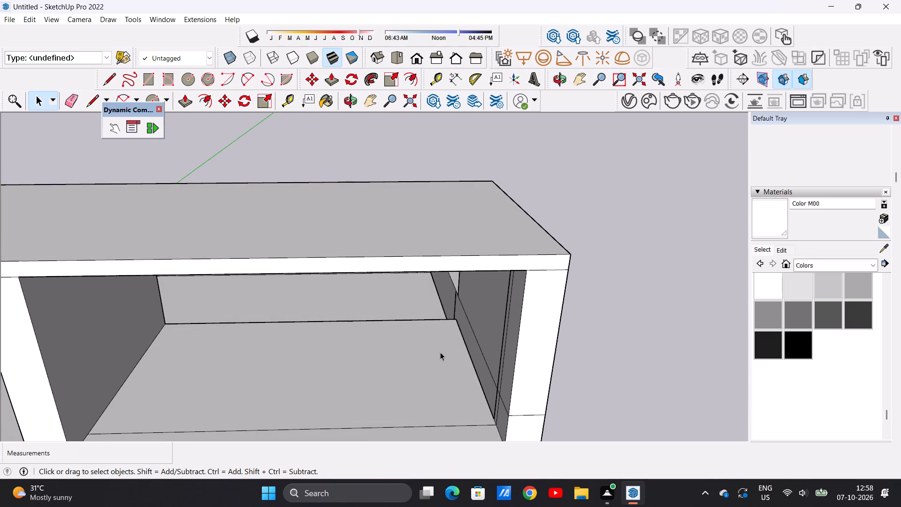
key("l")
middle_click(405, 372)
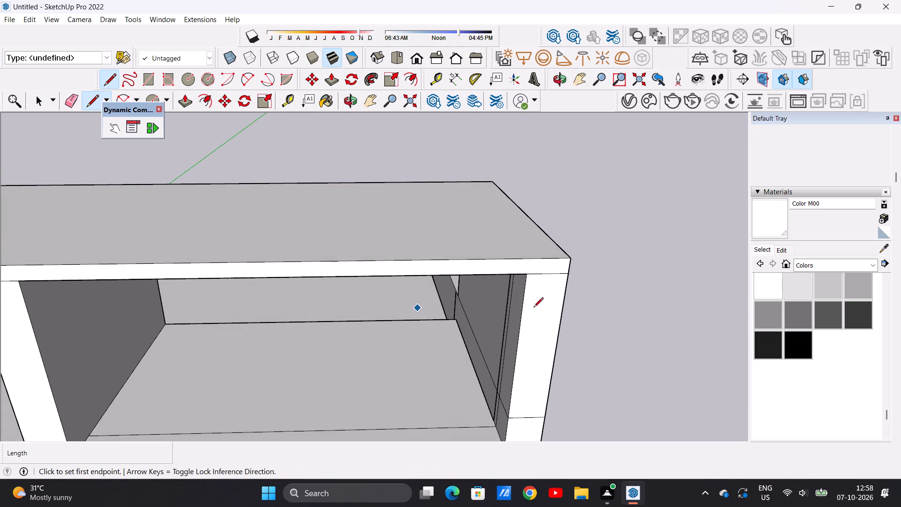
scroll(164, 332, "up", 5)
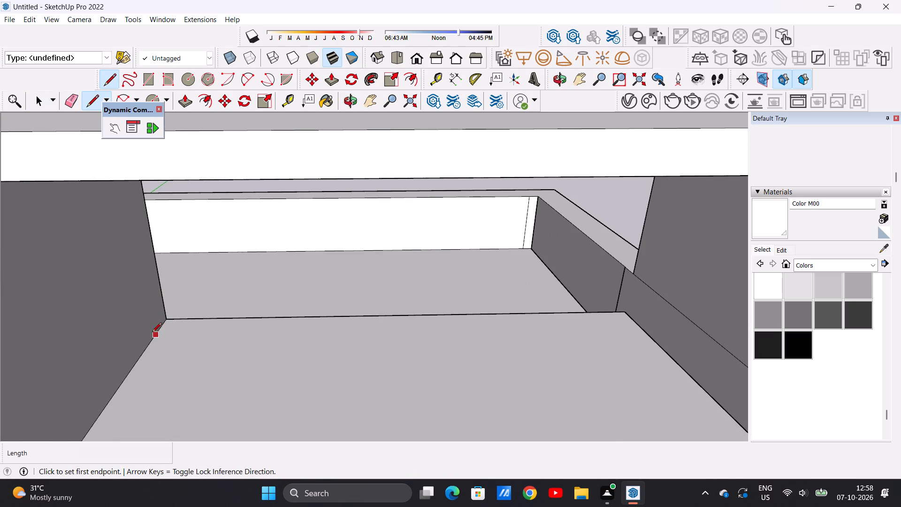
left_click(160, 329)
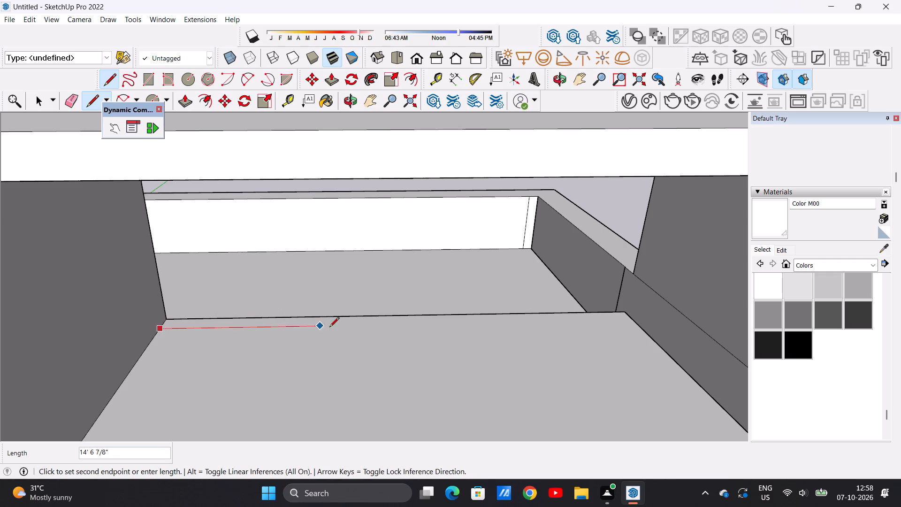
left_click(637, 320)
key("space")
Push/Pull the narrow strip along the slab's back edge up about 19' 9" to the canopy's underside, forming a back wall.
scroll(392, 306, "down", 8)
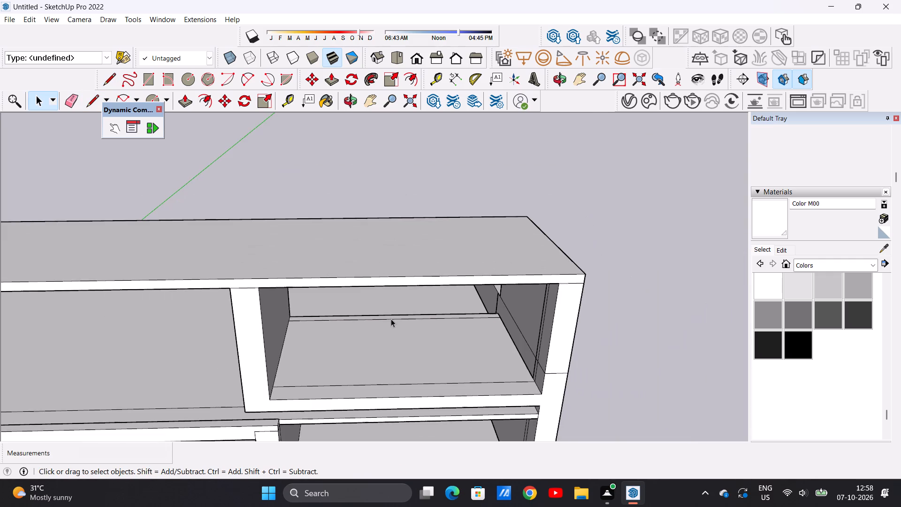
middle_click_drag(509, 318, 195, 306)
scroll(200, 308, "down", 3)
middle_click_drag(387, 298, 224, 324)
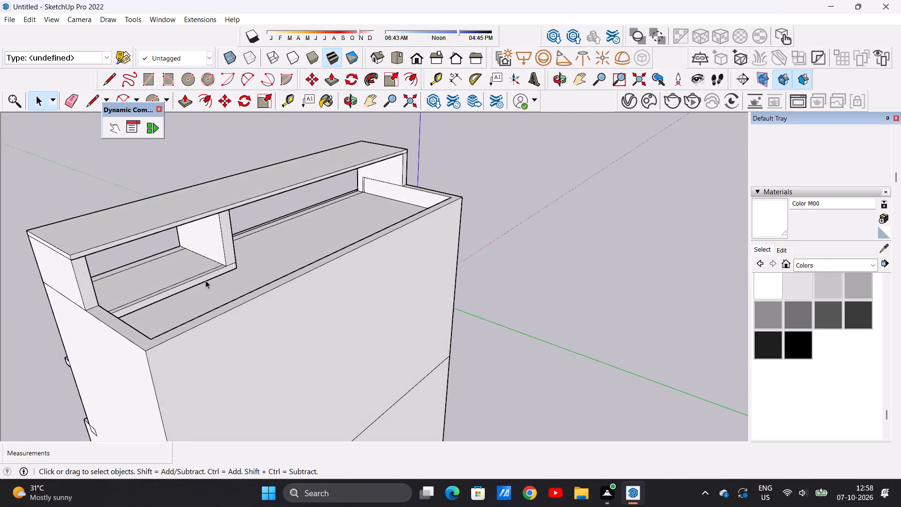
scroll(193, 267, "up", 6)
middle_click_drag(183, 327, 185, 402)
scroll(220, 378, "up", 5)
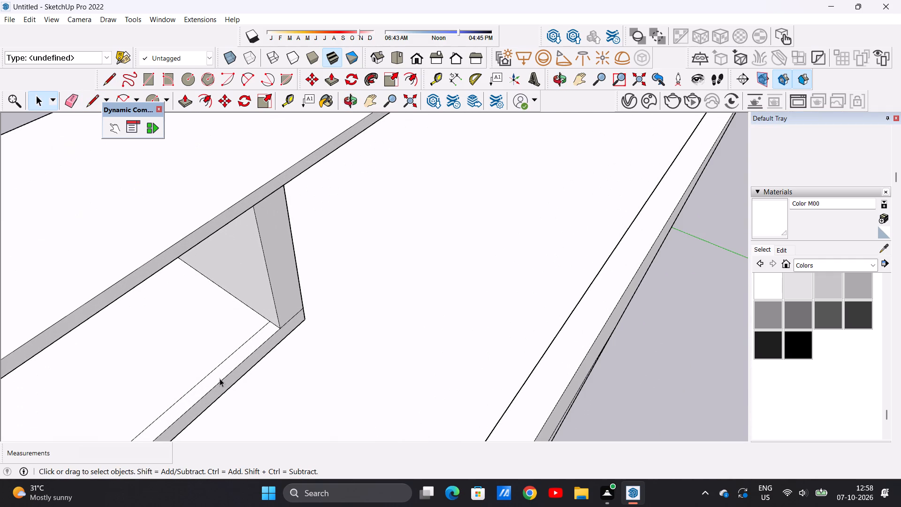
key("p")
left_click(243, 348)
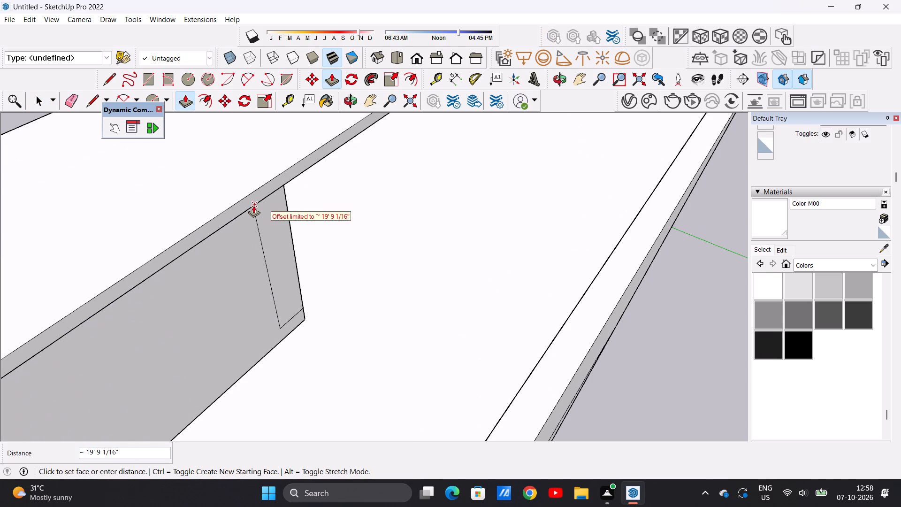
scroll(254, 204, "up", 12)
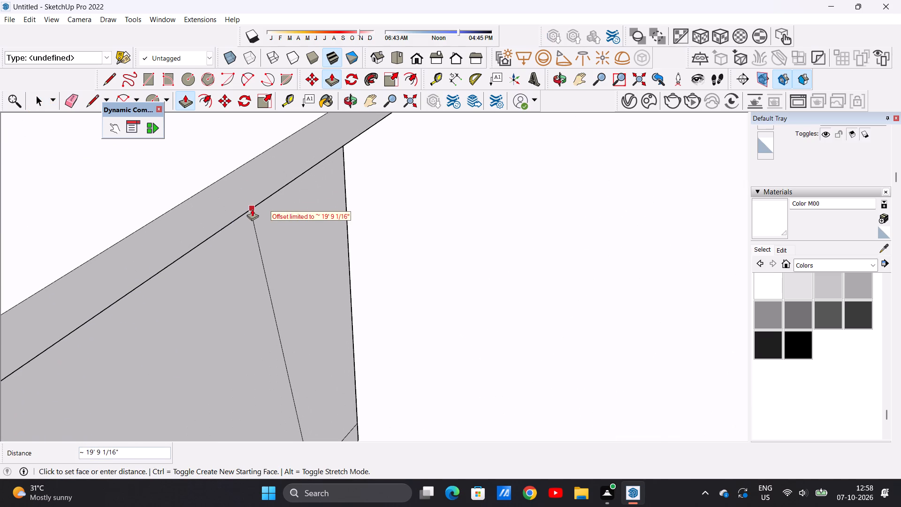
left_click(252, 208)
scroll(211, 228, "up", 4)
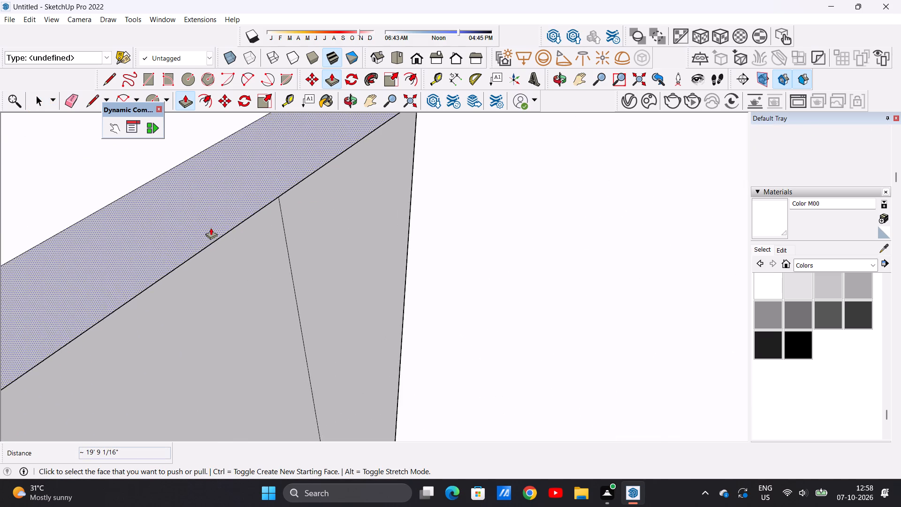
scroll(211, 228, "up", 10)
scroll(251, 244, "up", 6)
scroll(251, 245, "down", 20)
scroll(251, 245, "down", 1)
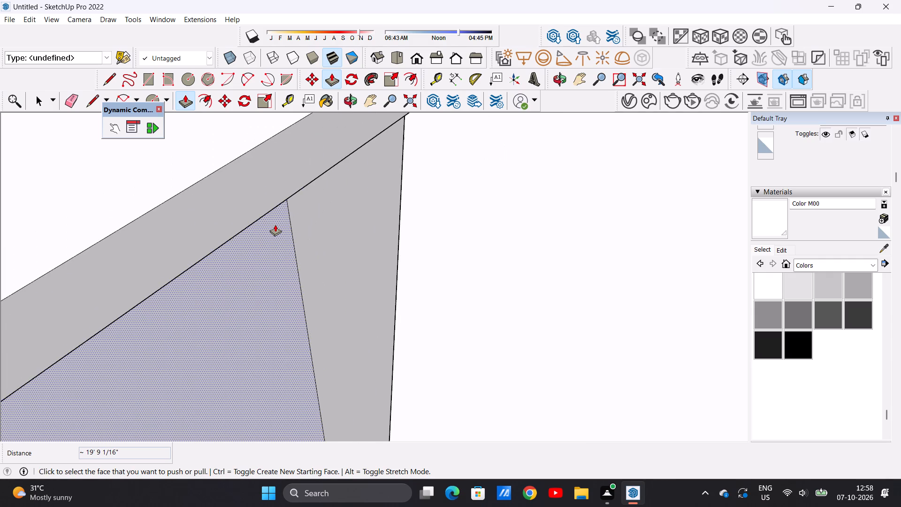
key("space")
Examine the new back wall's joint with the canopy and the enclosed rooftop bay from the front.
scroll(228, 250, "up", 6)
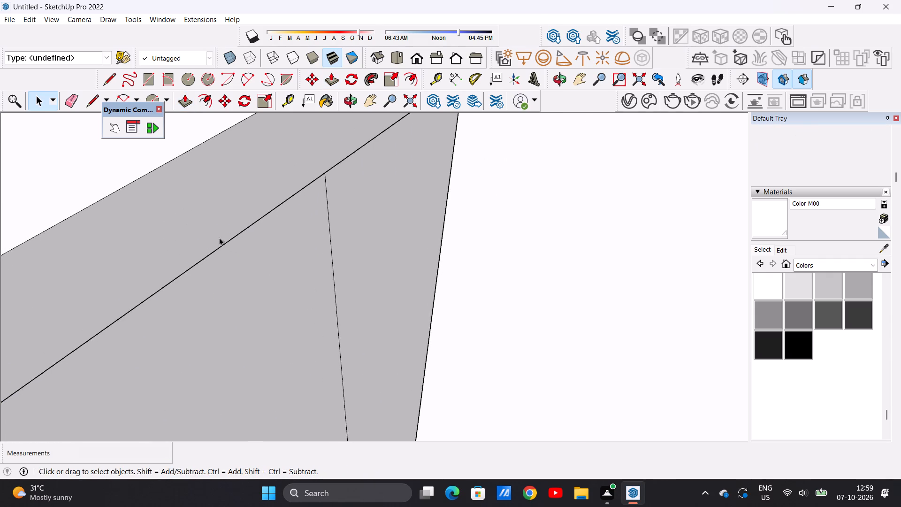
scroll(218, 246, "up", 13)
scroll(249, 299, "down", 20)
scroll(249, 299, "down", 10)
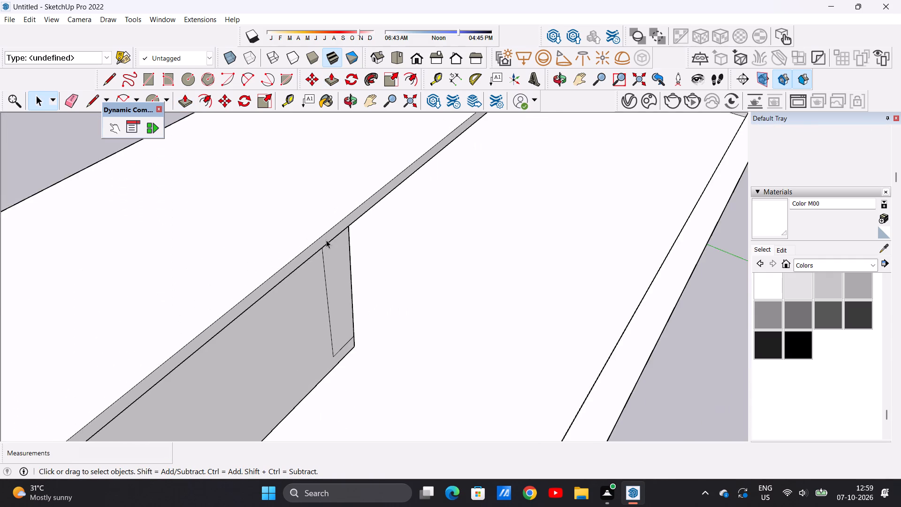
scroll(326, 240, "down", 20)
middle_click_drag(218, 269, 455, 235)
middle_click_drag(336, 284, 456, 273)
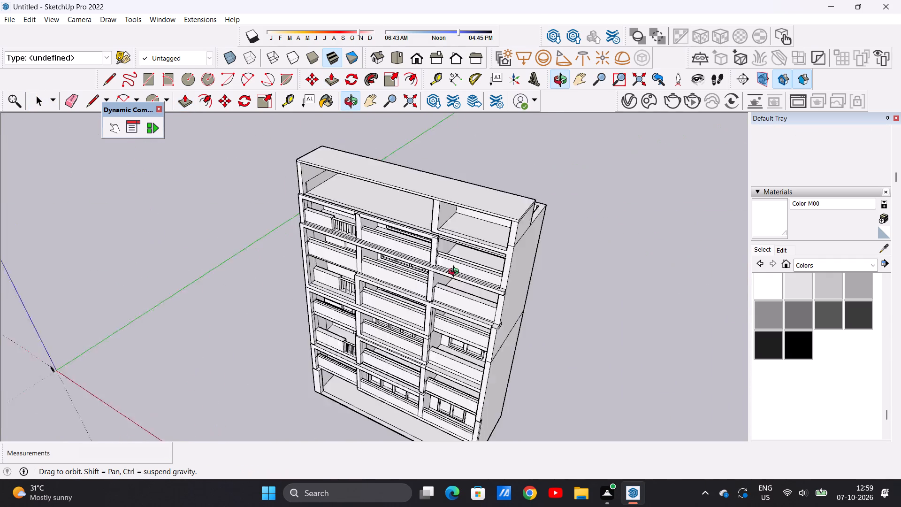
middle_click_drag(456, 273, 532, 200)
scroll(482, 169, "up", 6)
middle_click_drag(486, 204, 488, 183)
scroll(502, 168, "up", 8)
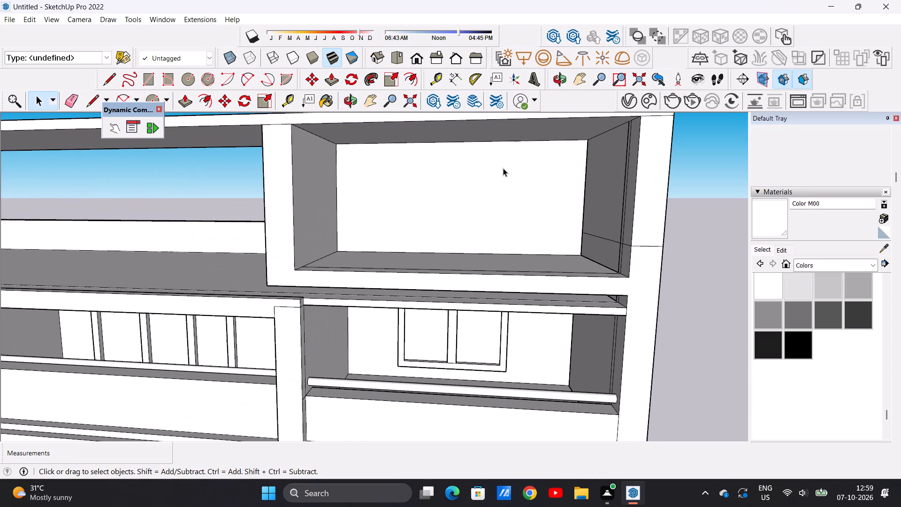
Erase the short front segment of the leftover edge on the inner face of the building-end side wall in the rooftop bay.
middle_click_drag(426, 265, 456, 354)
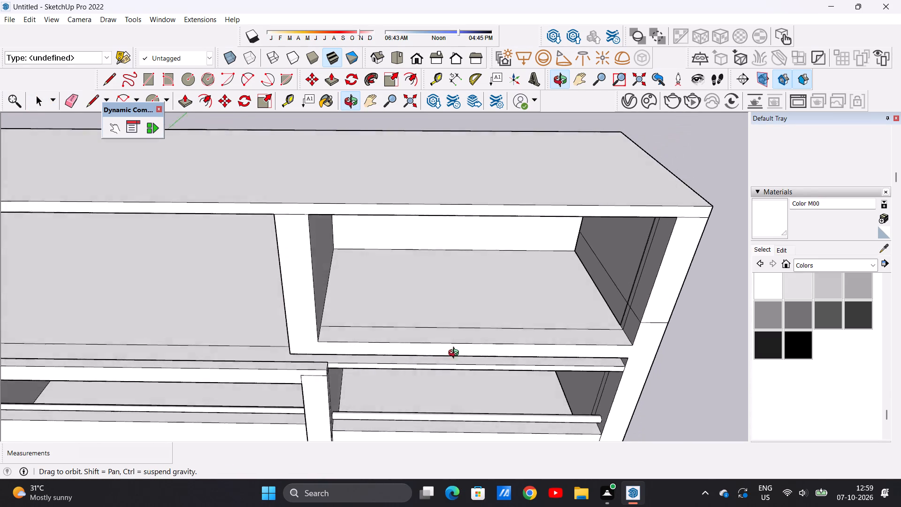
middle_click_drag(456, 354, 467, 361)
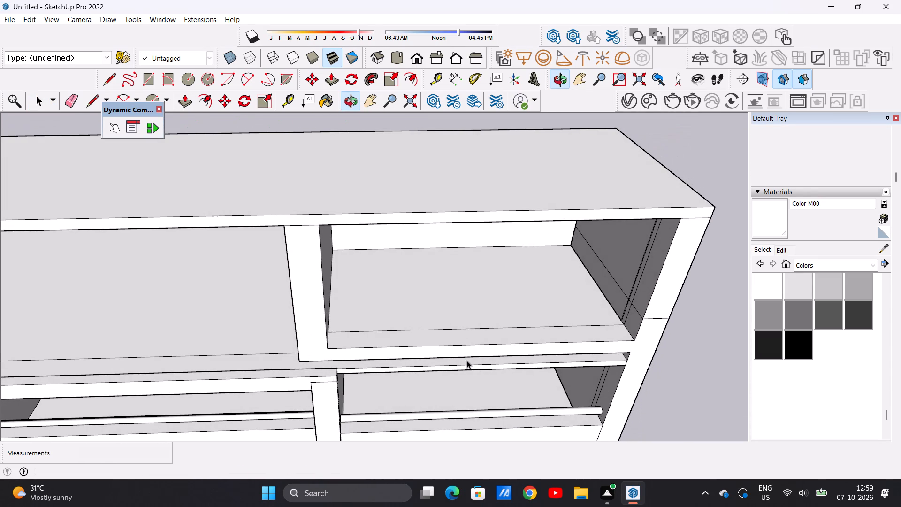
scroll(643, 307, "up", 7)
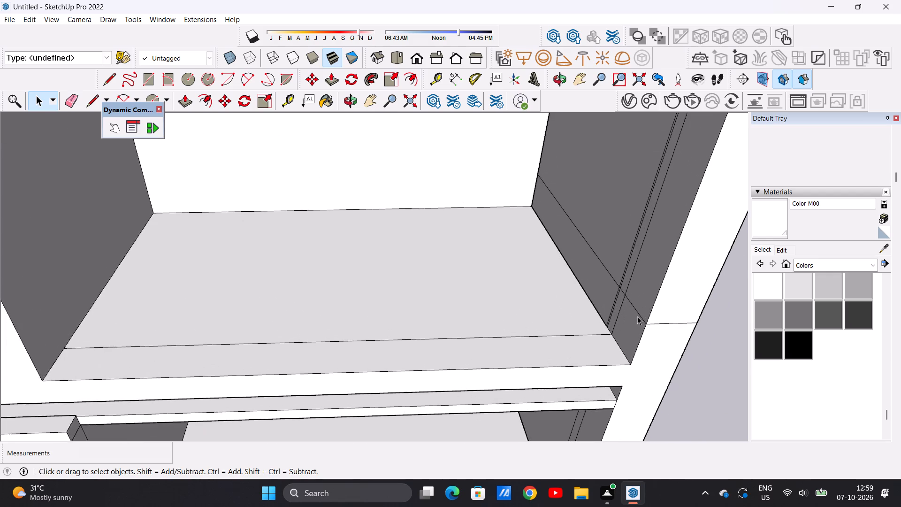
scroll(637, 316, "up", 3)
key("e")
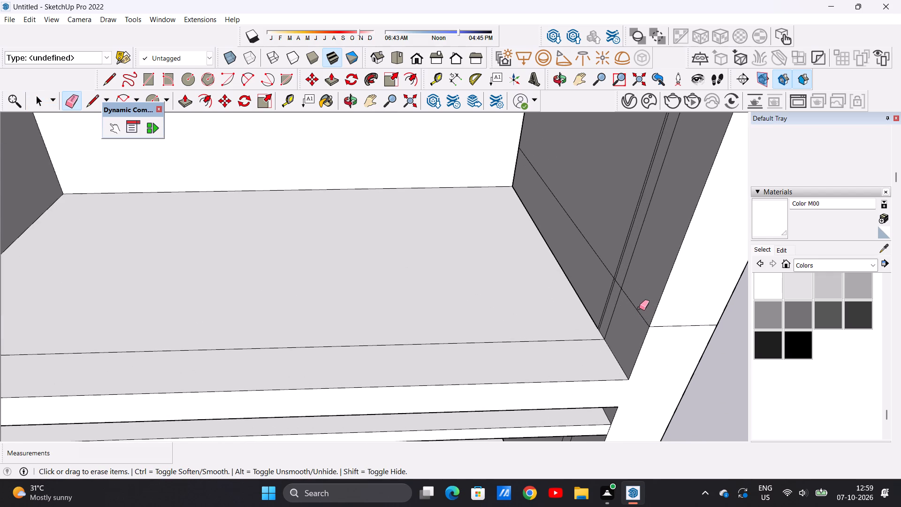
left_click_drag(639, 305, 626, 314)
key("space")
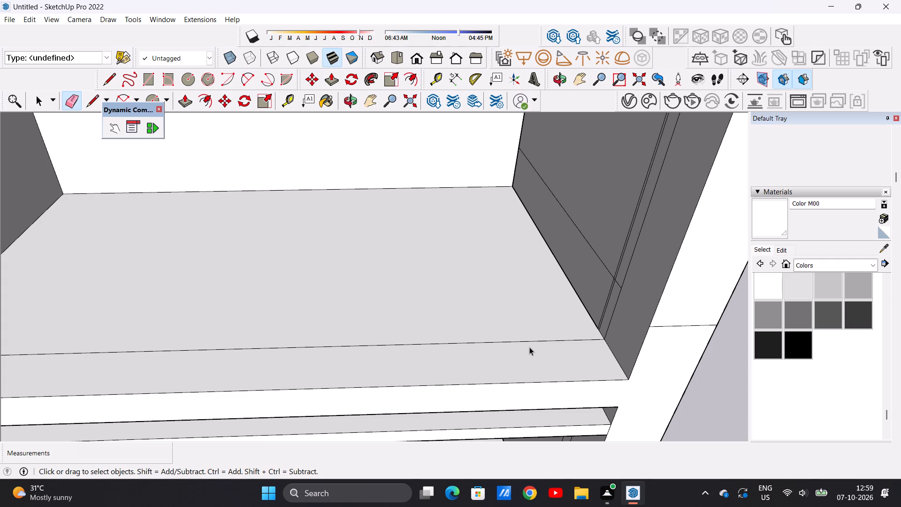
Draw a line about 3' 6" long across the rooftop bay slab's front strip, slightly past its middle toward the building's end.
scroll(564, 361, "down", 14)
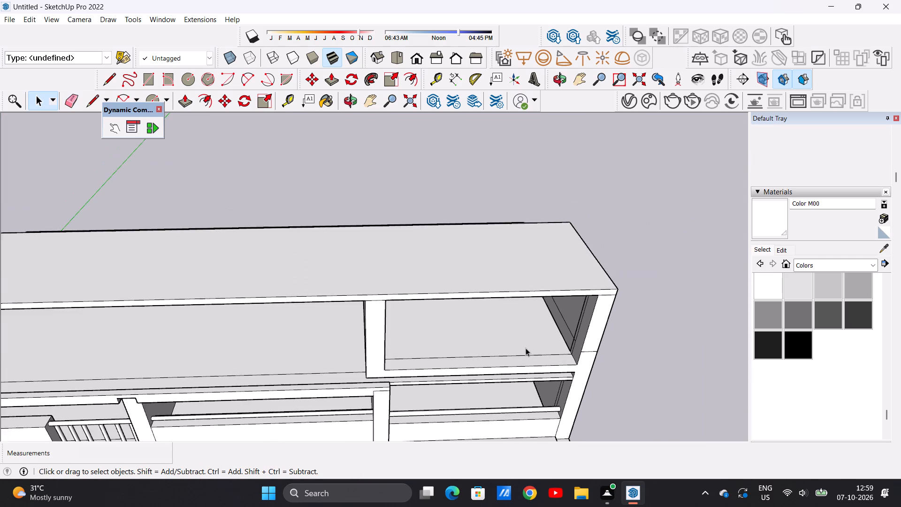
scroll(526, 348, "down", 6)
middle_click_drag(498, 360, 485, 328)
scroll(529, 343, "up", 11)
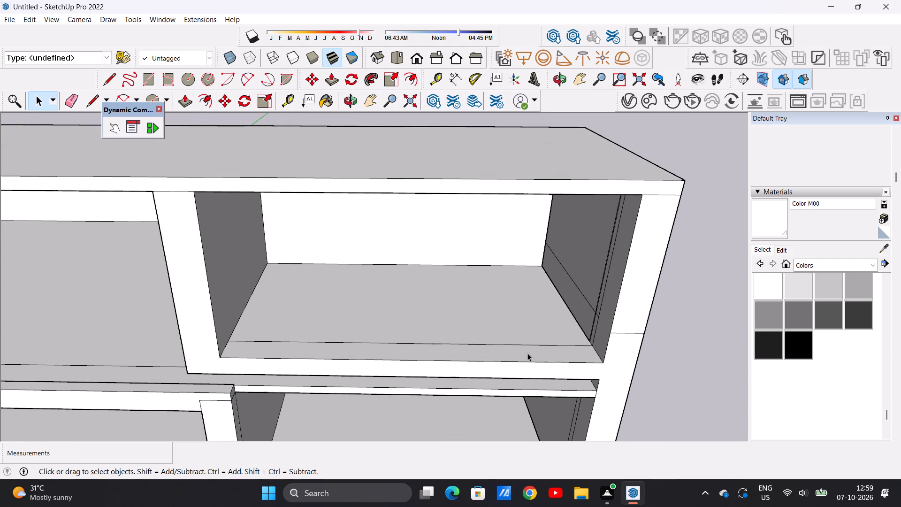
scroll(527, 353, "up", 2)
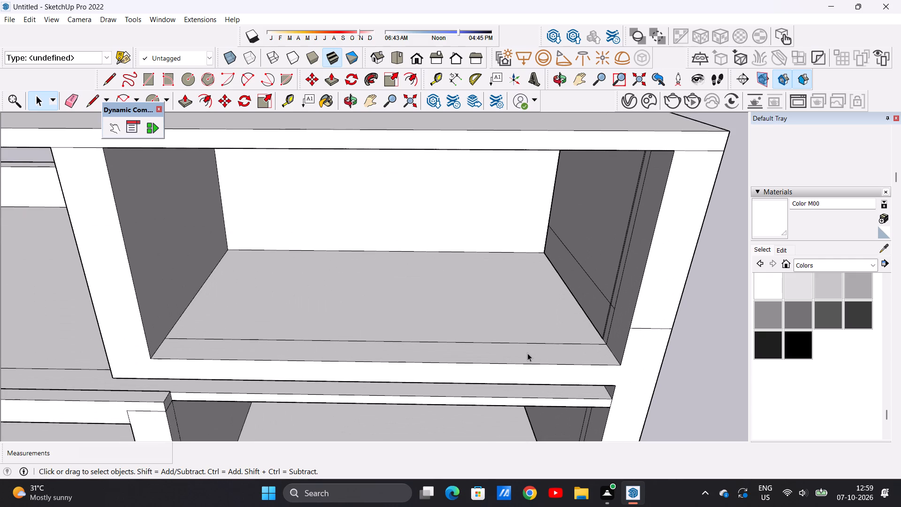
key("l")
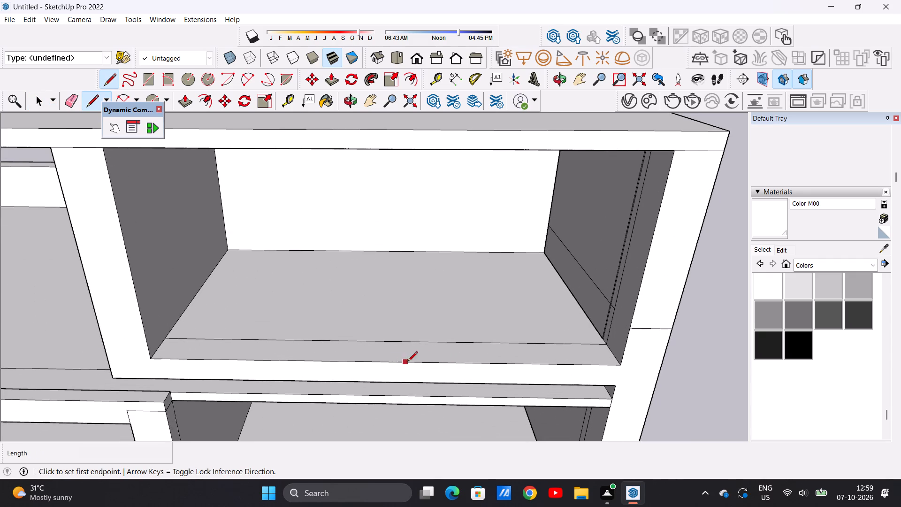
left_click(418, 362)
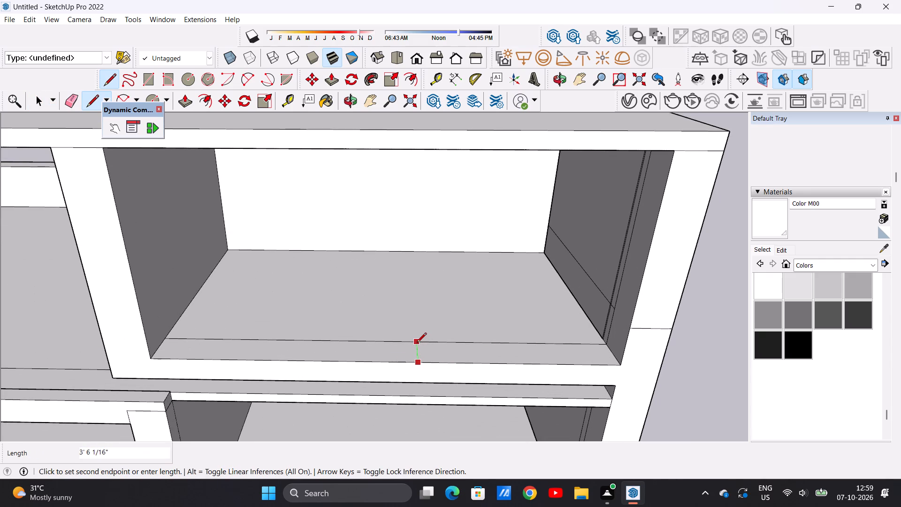
left_click(416, 342)
key("space")
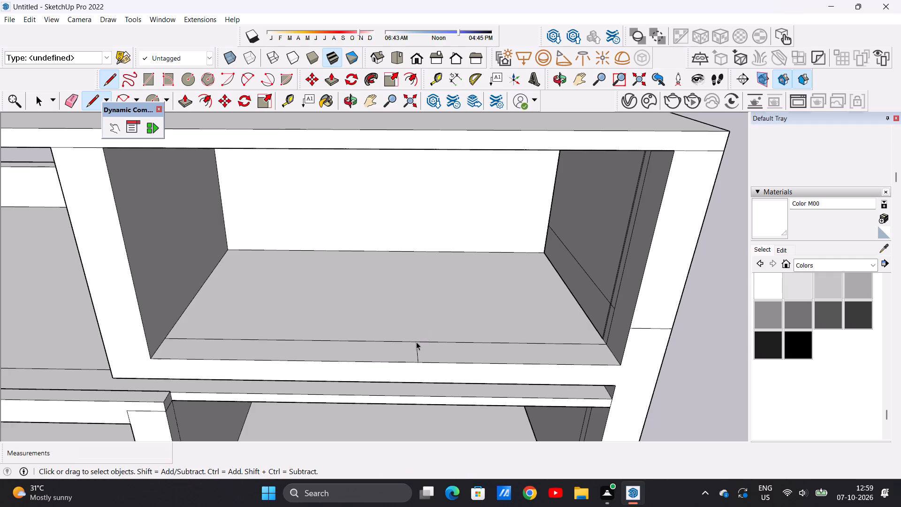
Push/Pull the longer part of the front strip, beside the inner side wall, up about 8' 5" to form a low parapet.
key("p")
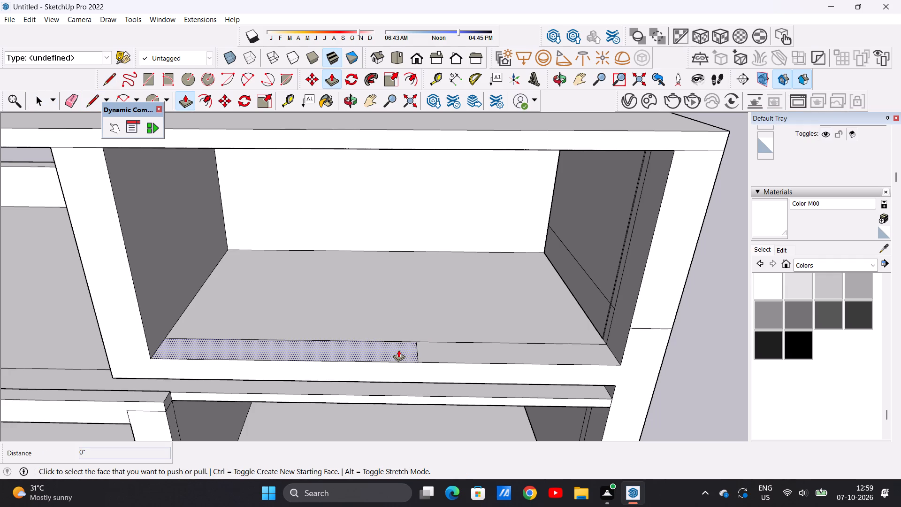
left_click(398, 350)
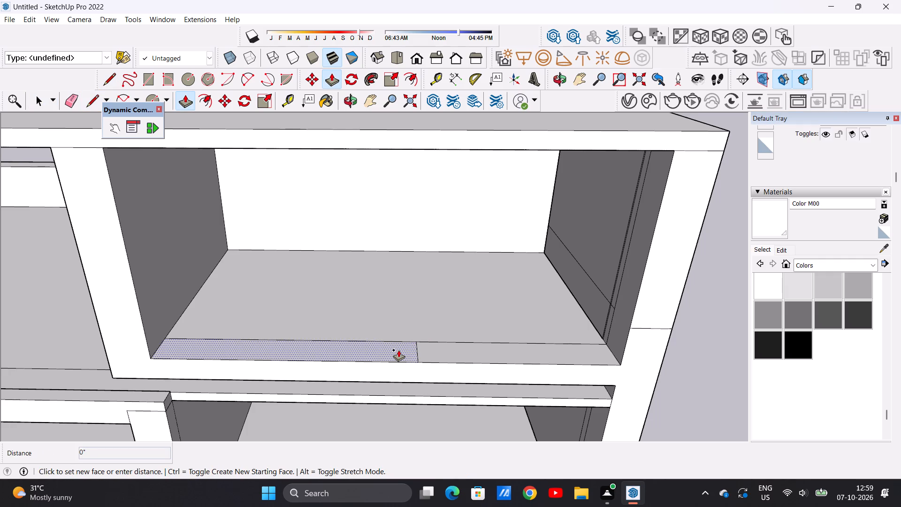
scroll(412, 315, "down", 8)
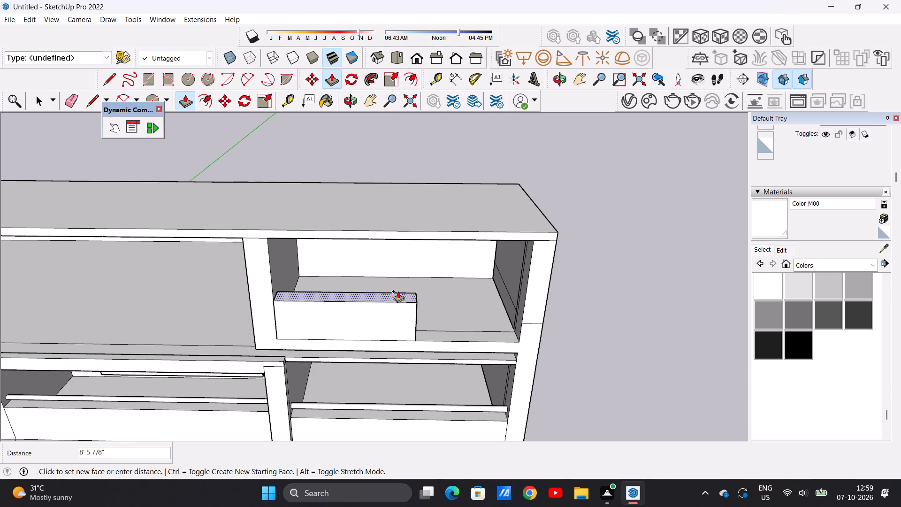
left_click(397, 294)
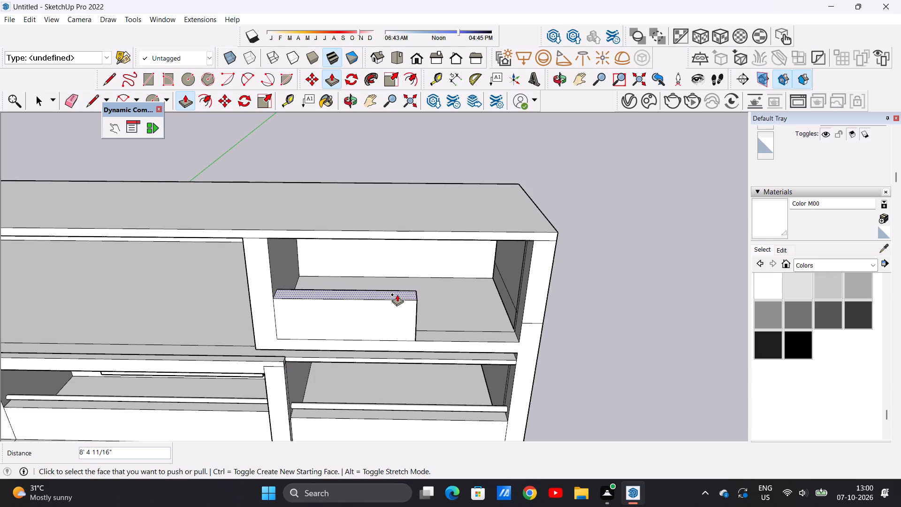
key("space")
scroll(397, 294, "down", 6)
middle_click_drag(390, 311, 395, 240)
scroll(326, 229, "up", 5)
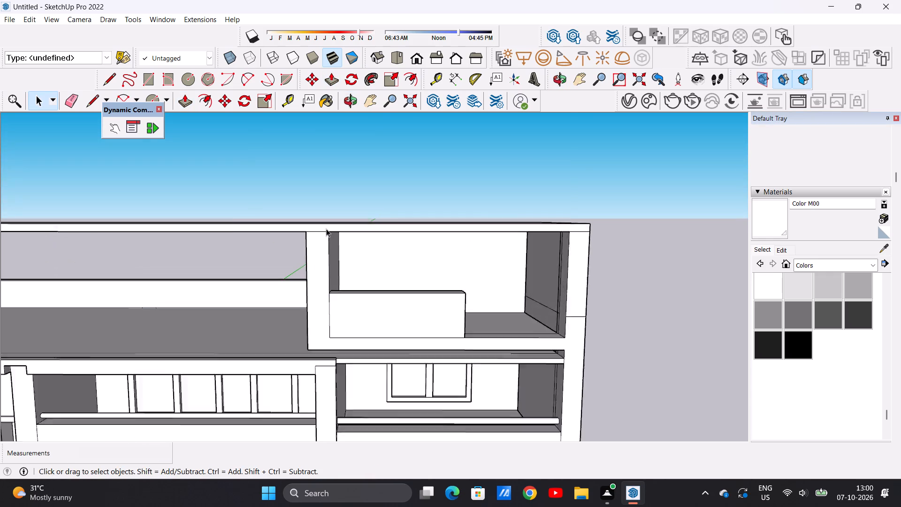
scroll(326, 229, "up", 2)
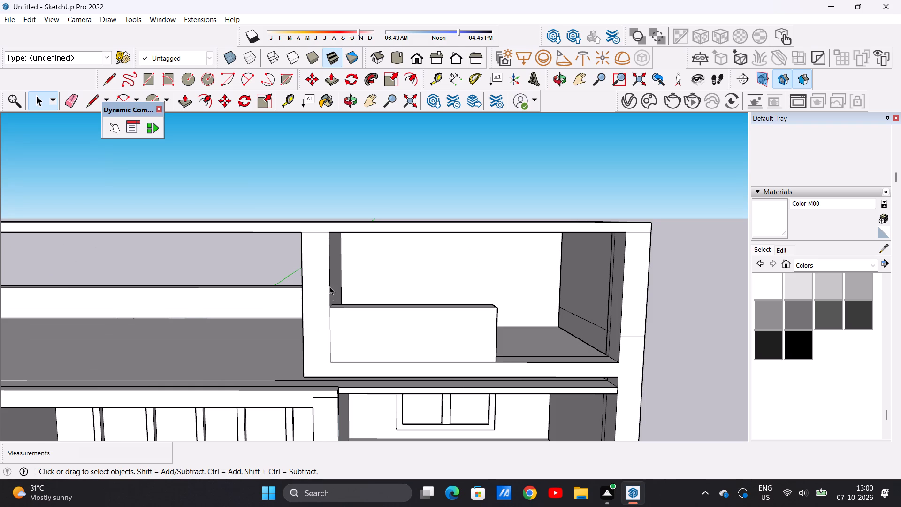
Undo the rooftop bay's front parapet, its dividing line, the back wall and the inner side wall.
scroll(327, 386, "down", 17)
scroll(254, 385, "up", 6)
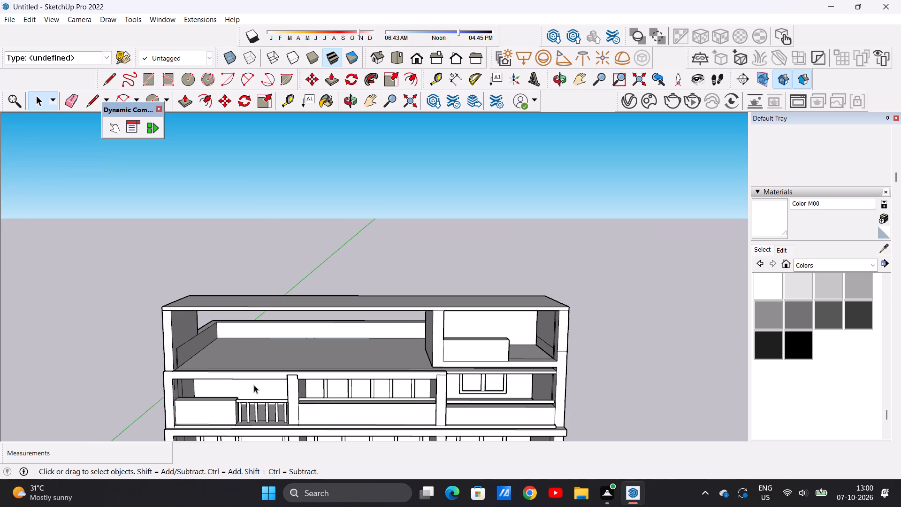
scroll(252, 399, "down", 4)
scroll(396, 386, "up", 2)
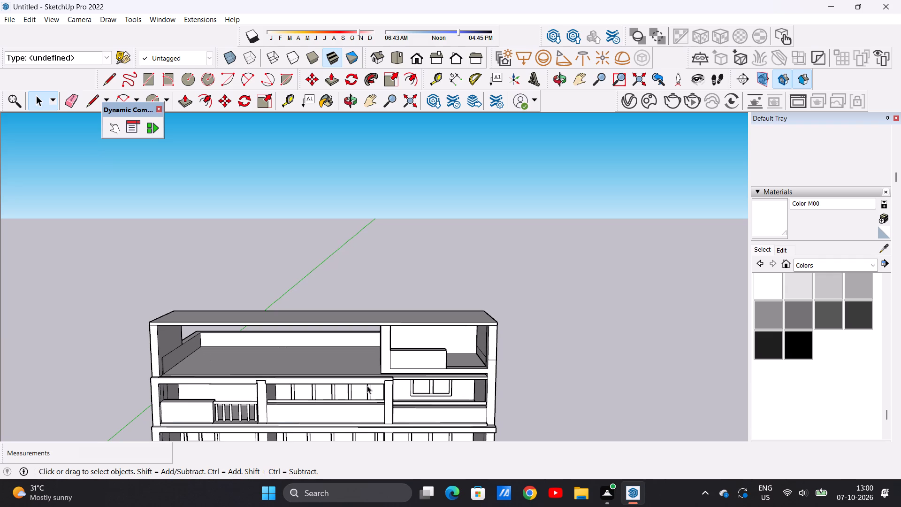
scroll(392, 366, "up", 1)
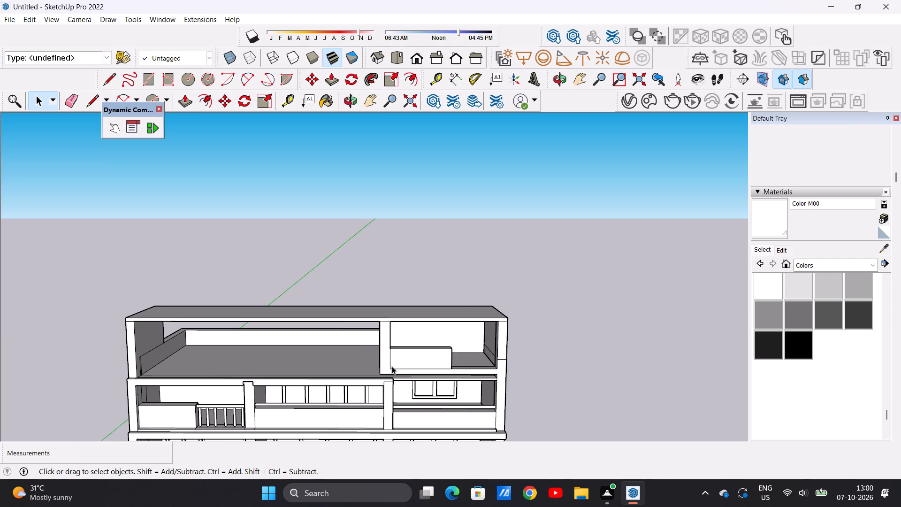
key("ctrl+z")
key("ctrl+z")
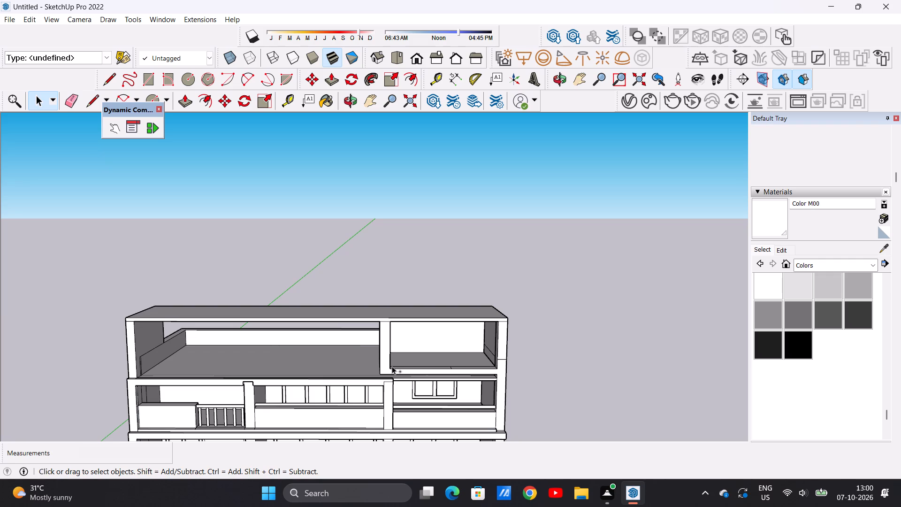
key("ctrl+z")
key("ctrl+z")
key("ctrl+z")
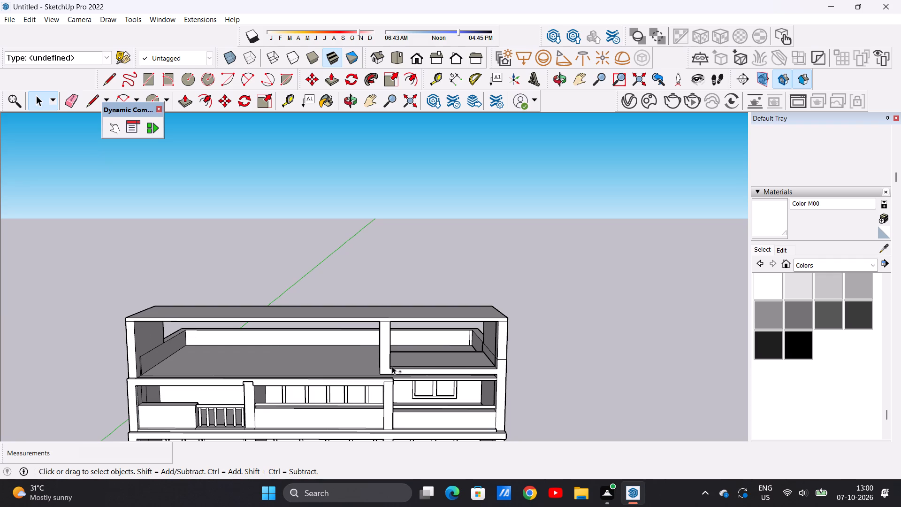
key("ctrl+z")
key("ctrl+z")
Push/Pull the free end of the raised rooftop slab about 50' 8" outward along the terrace.
scroll(380, 367, "up", 4)
middle_click_drag(375, 370, 475, 349)
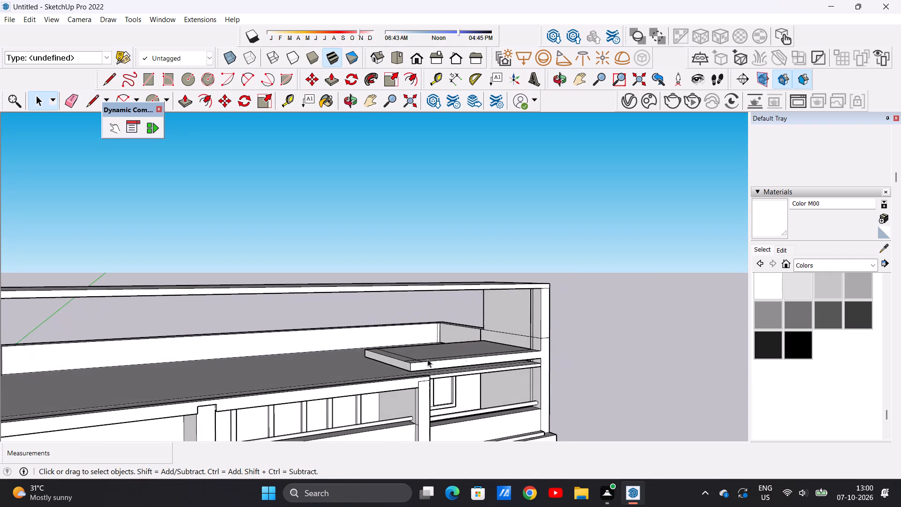
scroll(402, 365, "up", 6)
key("p")
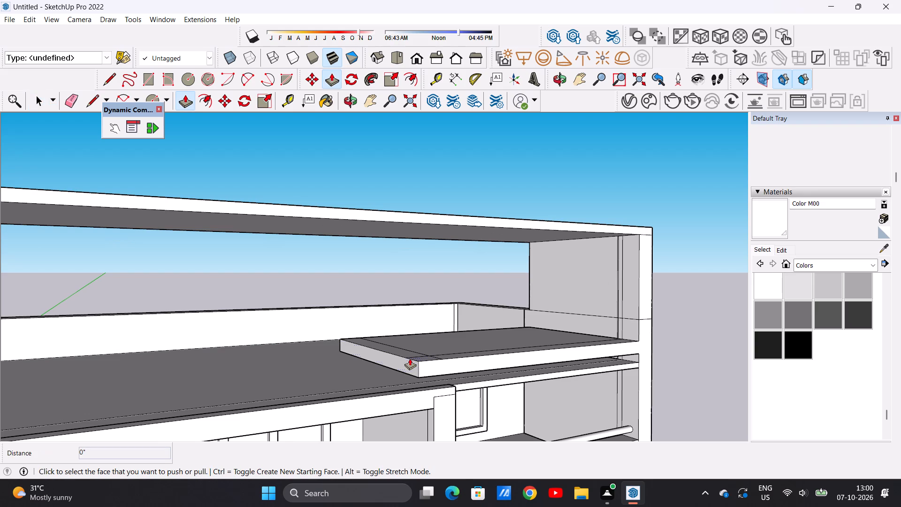
left_click(411, 362)
scroll(329, 363, "down", 13)
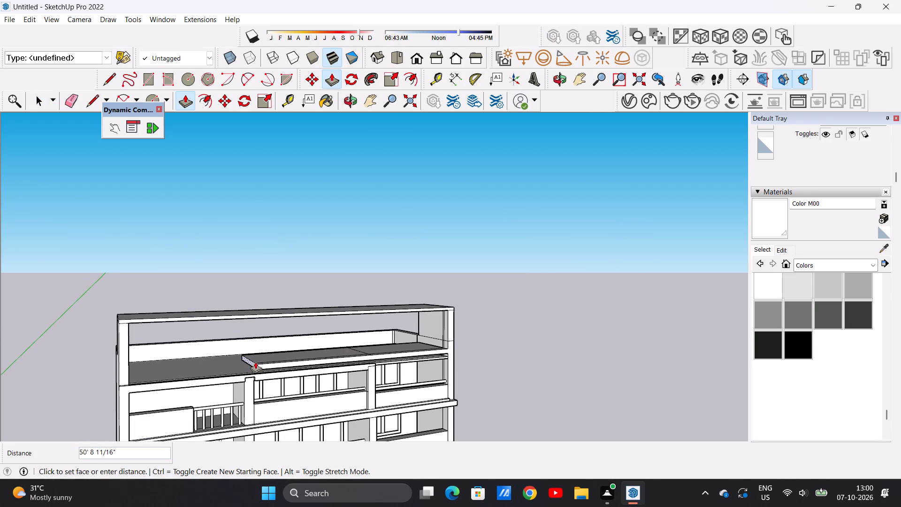
left_click(255, 361)
key("space")
Push/Pull the slab's free end slightly further outward to line up with the column on the floor below.
middle_click_drag(297, 361, 181, 370)
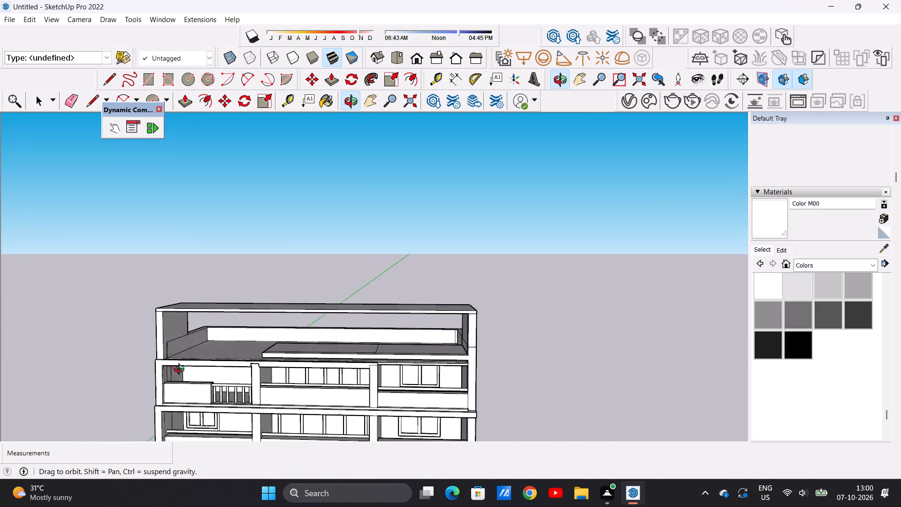
middle_click_drag(181, 370, 173, 384)
scroll(248, 350, "up", 7)
middle_click_drag(271, 351, 432, 333)
scroll(361, 355, "up", 7)
key("p")
left_click(339, 362)
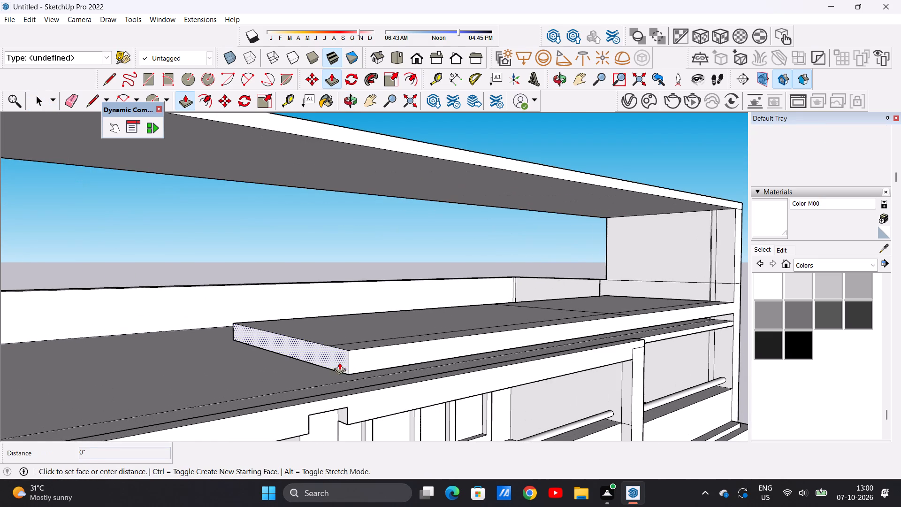
left_click(294, 380)
key("space")
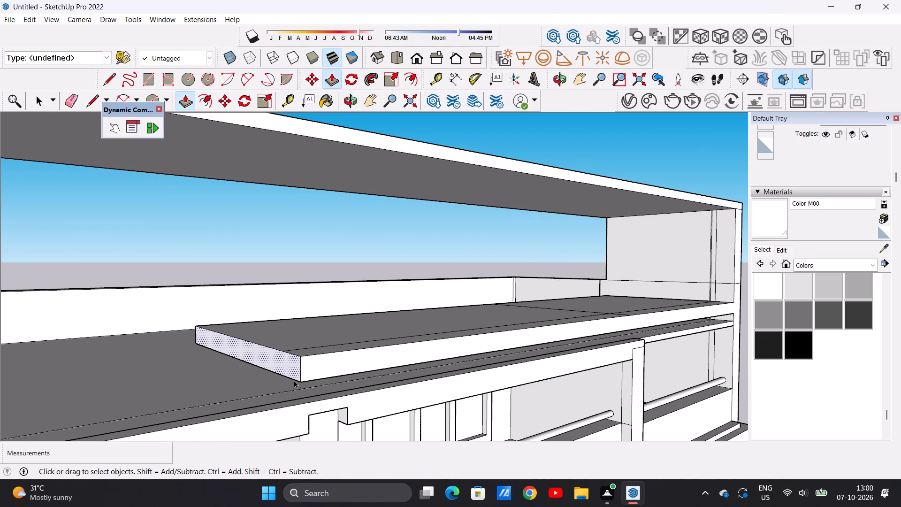
key("space")
Erase the old inner wall line across the raised slab, including its short segment in the front strip.
scroll(339, 340, "down", 5)
middle_click_drag(363, 337, 206, 394)
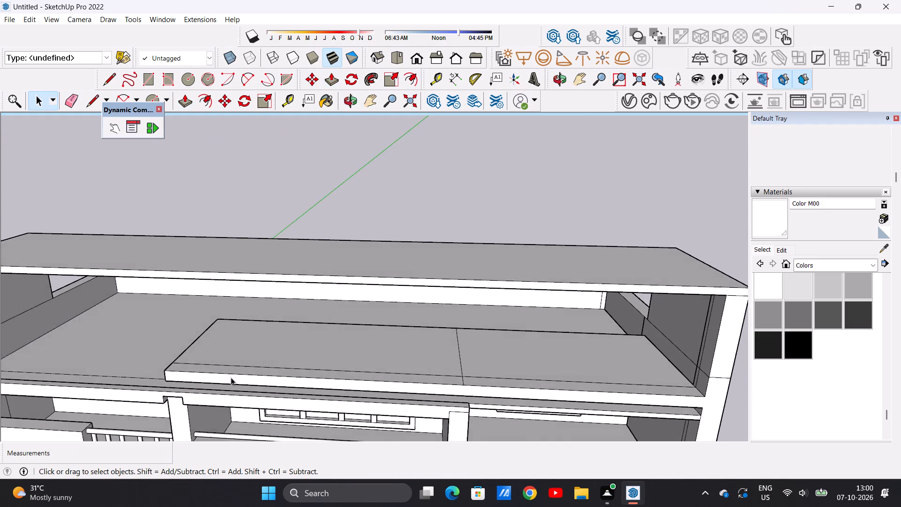
scroll(501, 310, "up", 5)
key("e")
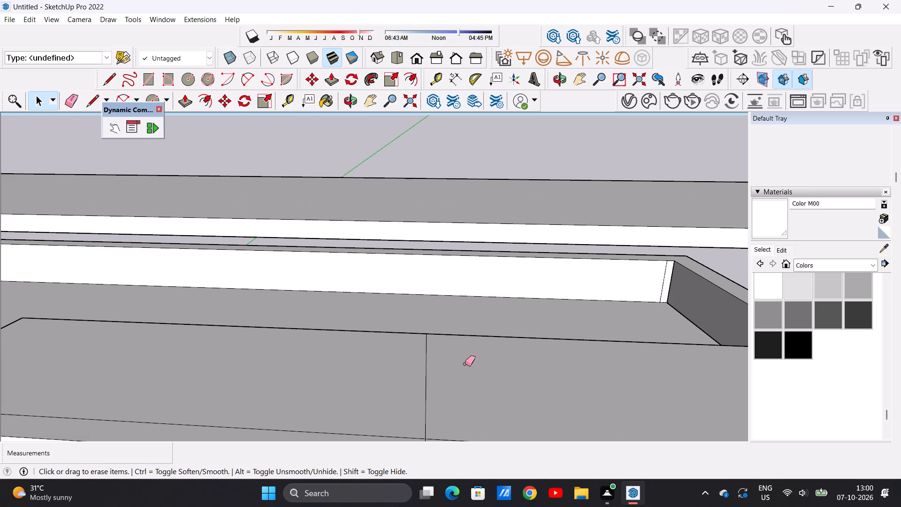
left_click_drag(417, 384, 439, 383)
left_click(422, 379)
left_click(428, 378)
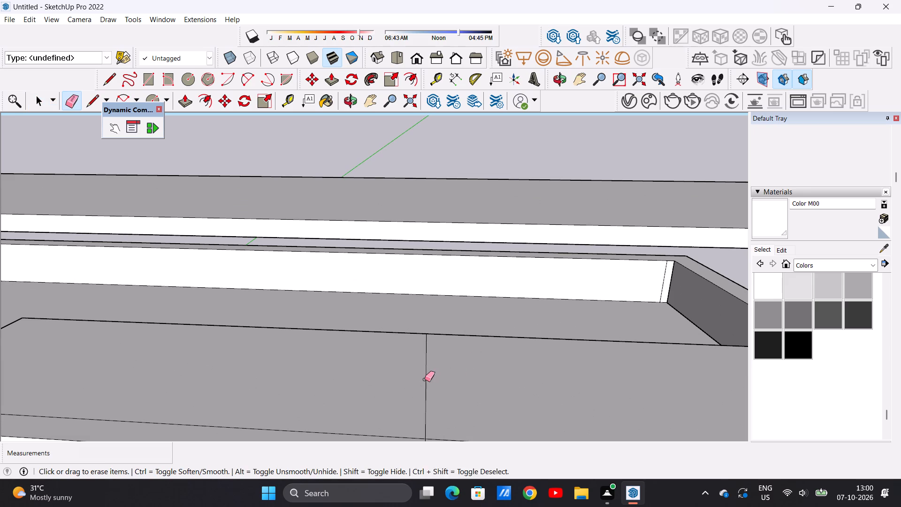
left_click(425, 379)
scroll(429, 369, "down", 13)
scroll(429, 387, "up", 16)
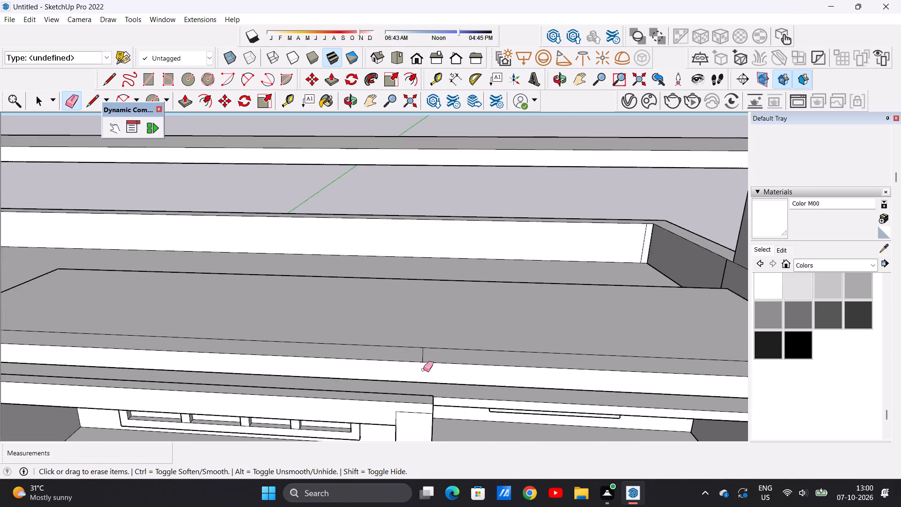
scroll(423, 369, "up", 4)
left_click_drag(419, 342, 428, 342)
key("space")
Draw a line about 24' 7" long near the slab's new free end, from the front strip's line to the back edge.
scroll(432, 380, "down", 19)
scroll(318, 353, "up", 7)
middle_click_drag(286, 349, 295, 393)
scroll(295, 393, "up", 2)
key("l")
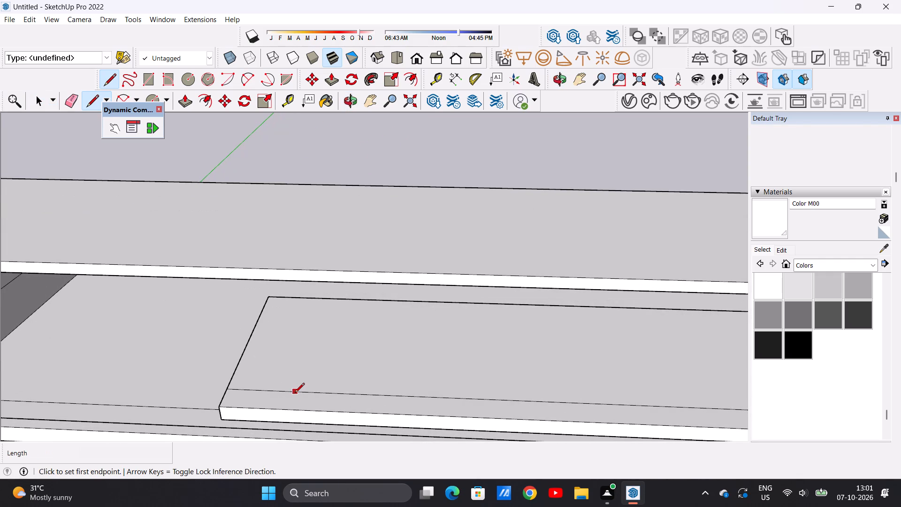
left_click(269, 390)
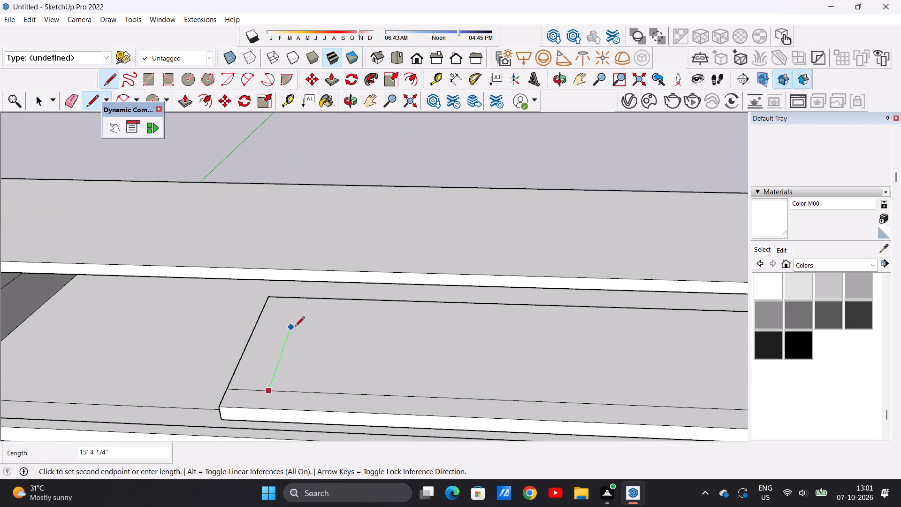
left_click(300, 297)
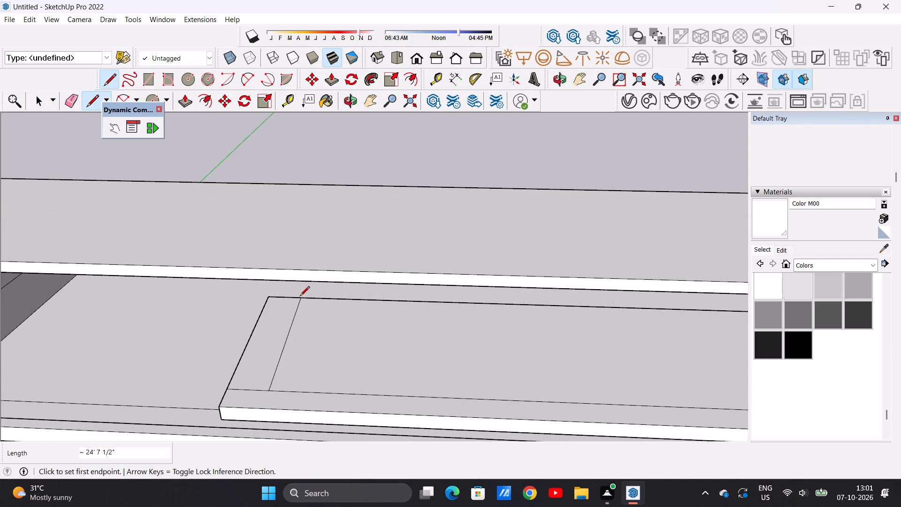
key("space")
Continue the new wall line across the front strip to the slab's front edge.
scroll(313, 370, "down", 7)
scroll(299, 376, "up", 10)
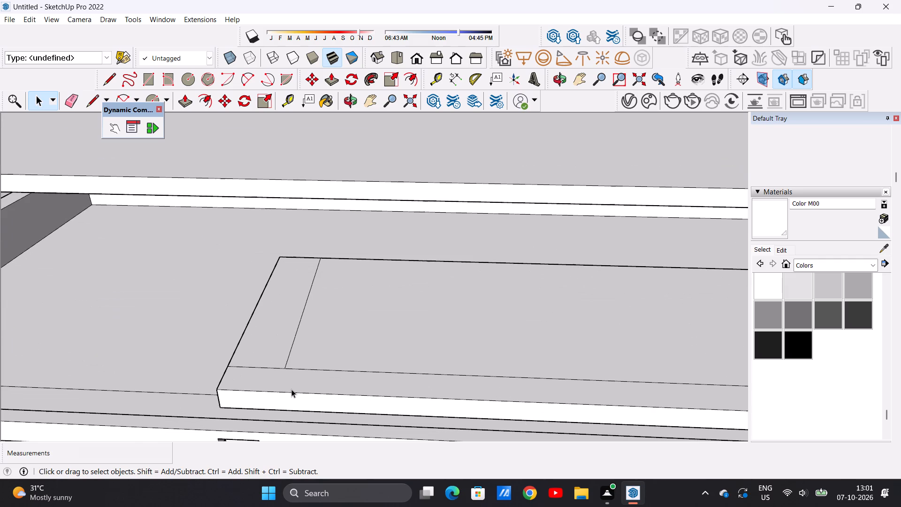
key("l")
left_click(286, 368)
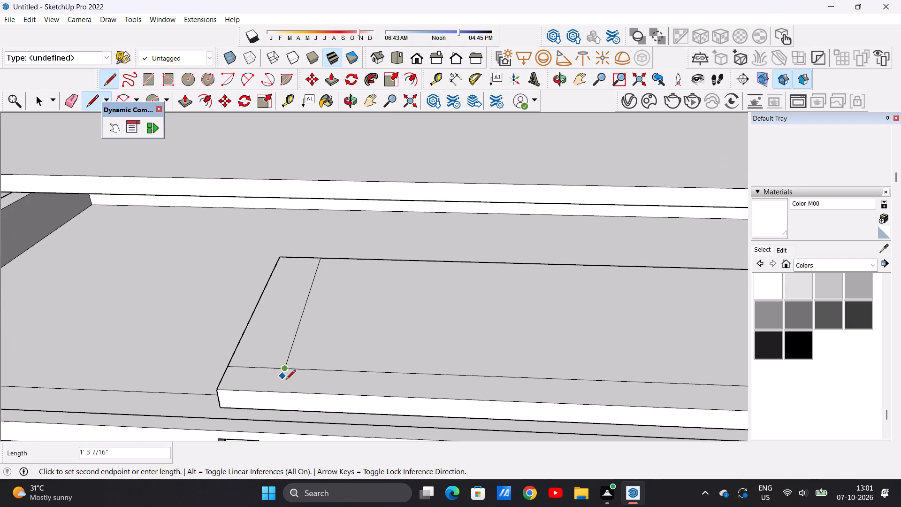
left_click(281, 393)
key("space")
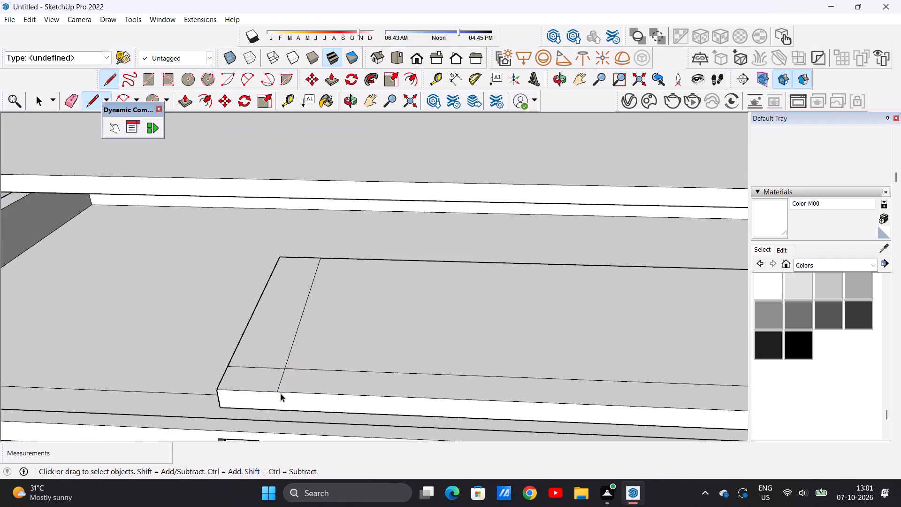
Push/Pull the small front corner rectangle at the slab's free end up about 13' 3" to form a post.
scroll(329, 395, "down", 12)
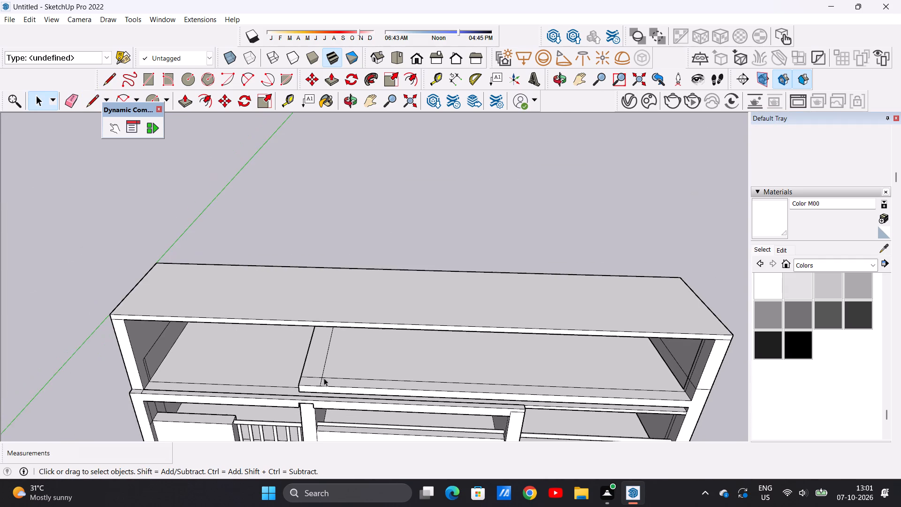
scroll(322, 380, "up", 7)
key("p")
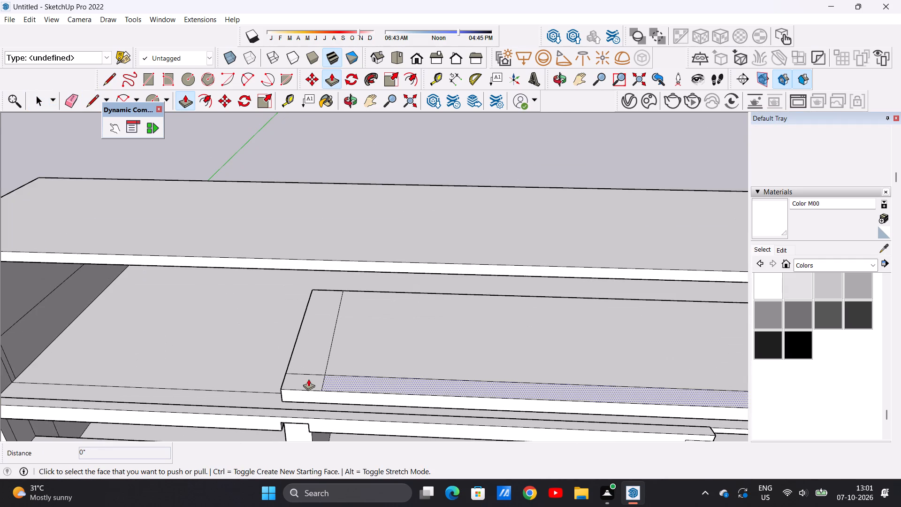
left_click(308, 379)
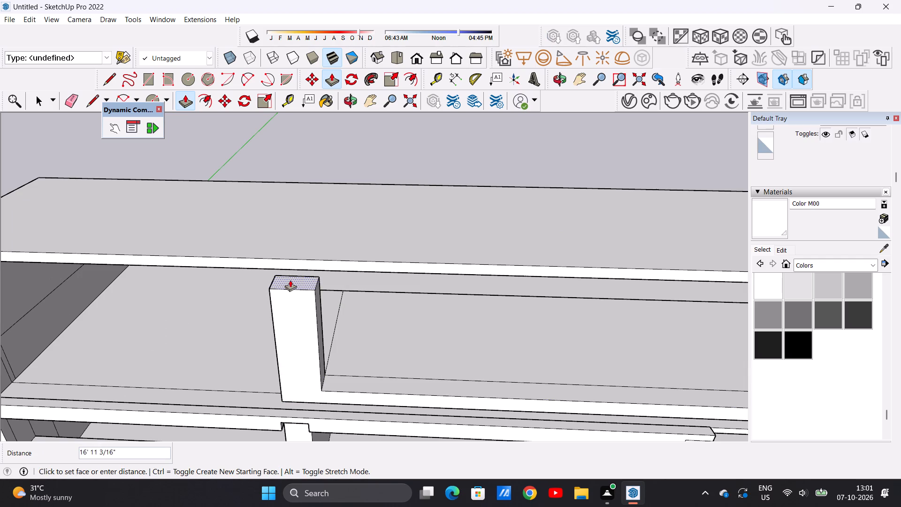
scroll(289, 302, "down", 6)
middle_click_drag(296, 332, 305, 244)
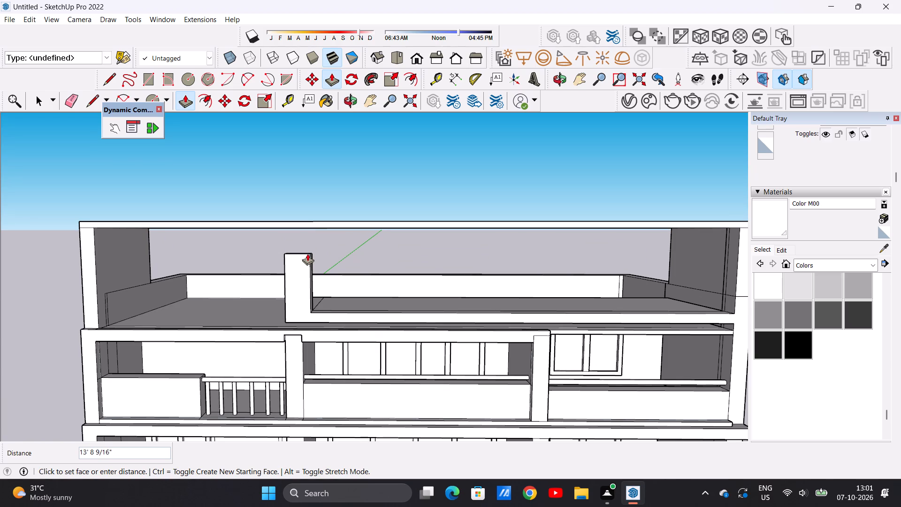
left_click(307, 255)
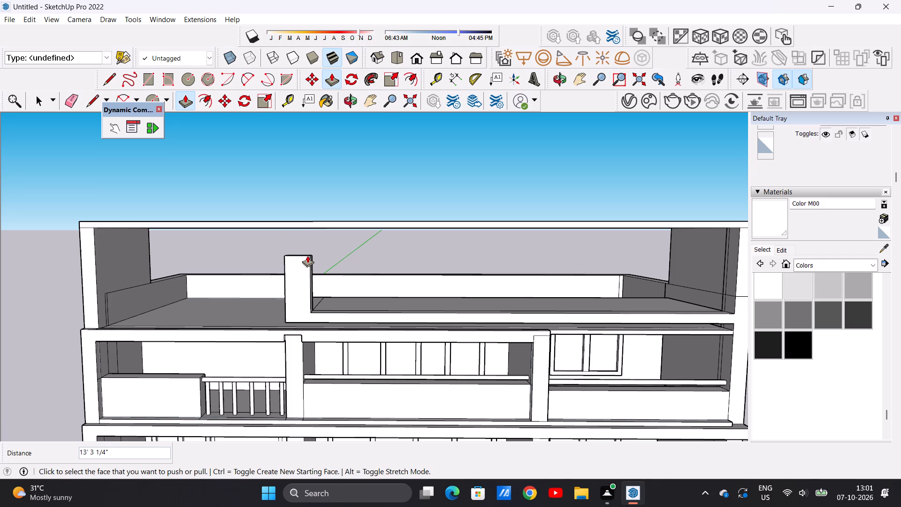
Push/Pull the post's rear face about 24' 7" to the slab's back edge, forming a new inner side wall.
scroll(307, 262, "down", 2)
middle_click_drag(292, 285, 542, 295)
middle_click_drag(360, 291, 362, 292)
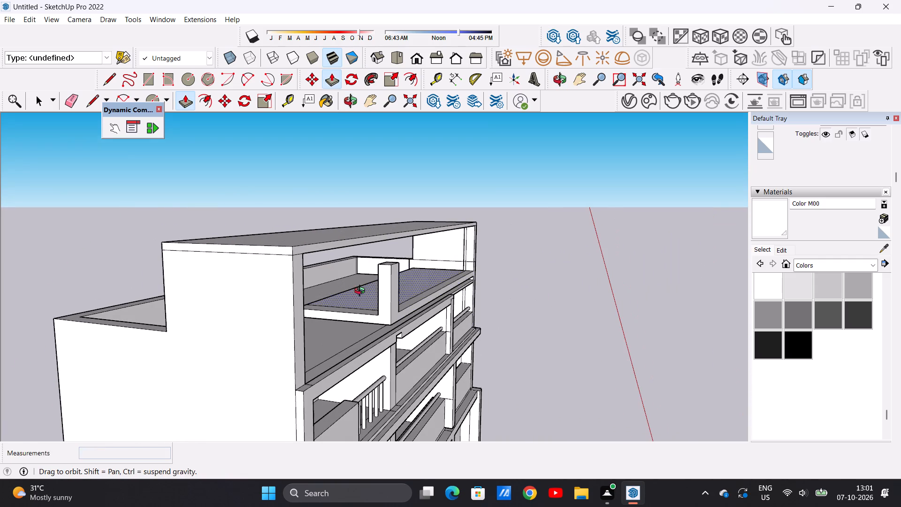
middle_click_drag(362, 292, 562, 303)
middle_click_drag(446, 297, 485, 314)
scroll(499, 291, "up", 5)
left_click(495, 286)
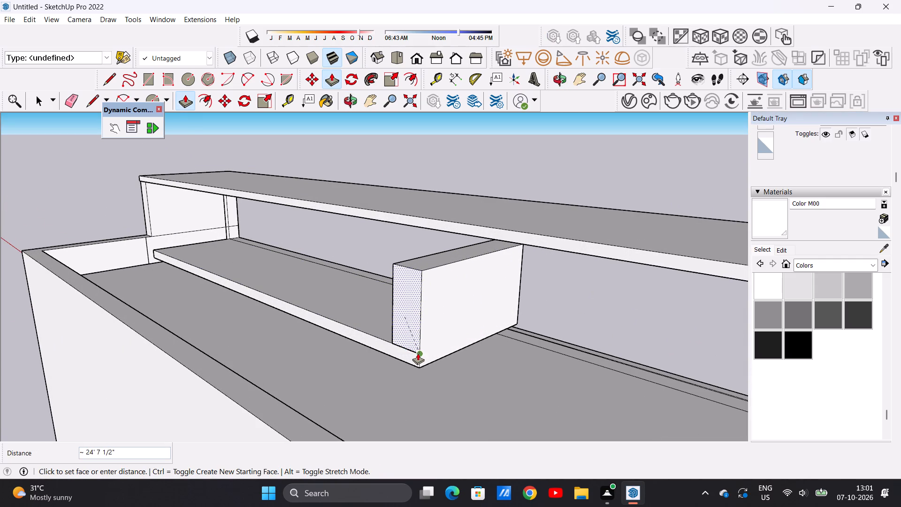
key("space")
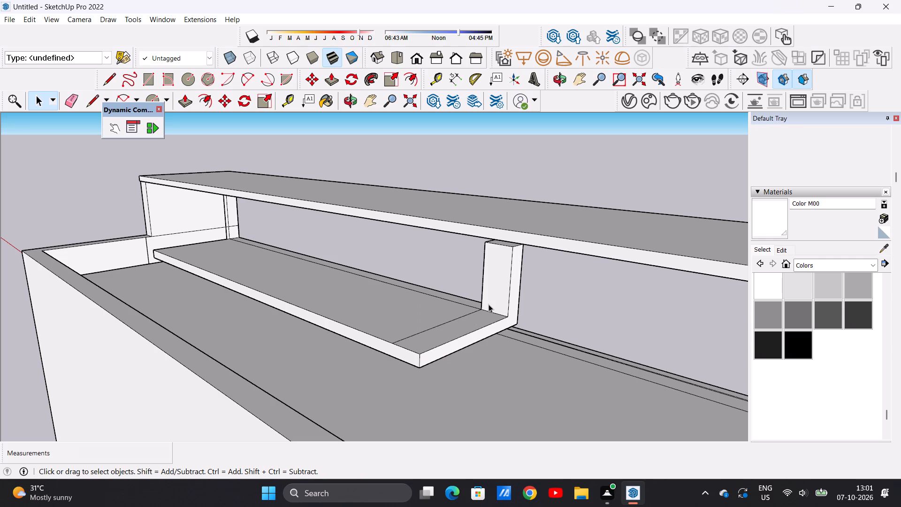
key("p")
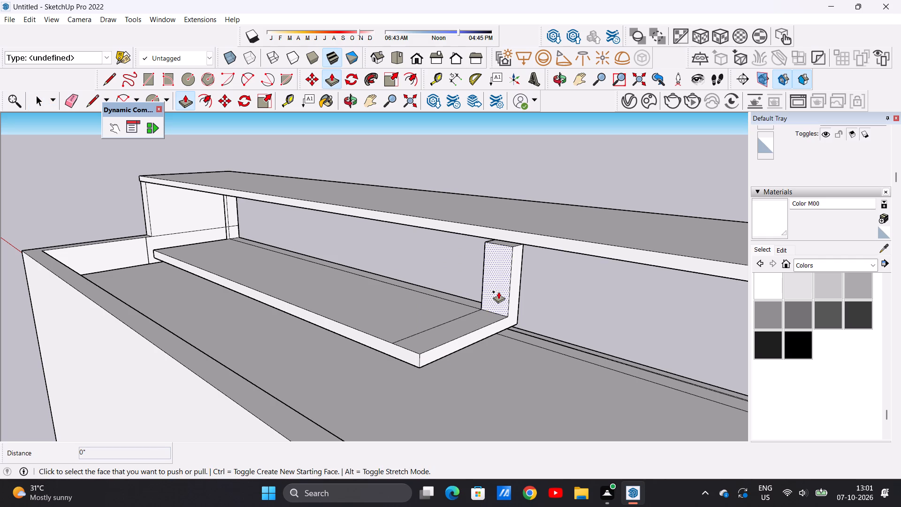
left_click(498, 292)
left_click(421, 353)
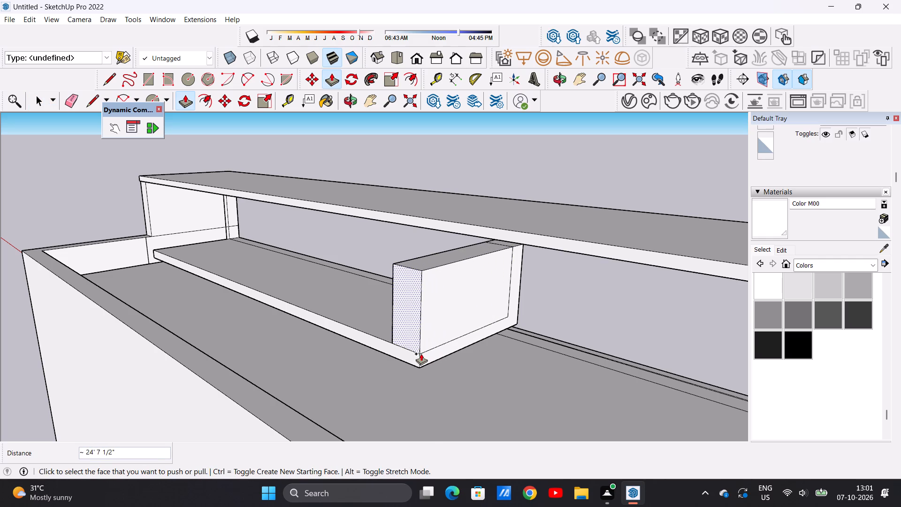
Draw a line about 98' long along the slab's back edge, from the inner side wall to the outer side wall.
scroll(421, 353, "down", 3)
middle_click_drag(355, 343, 499, 382)
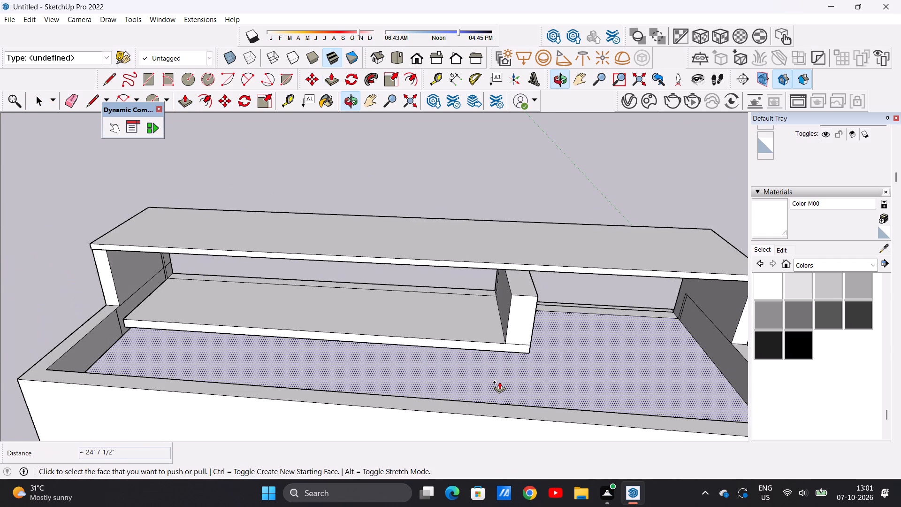
key("space")
middle_click_drag(467, 351, 480, 388)
scroll(494, 336, "up", 5)
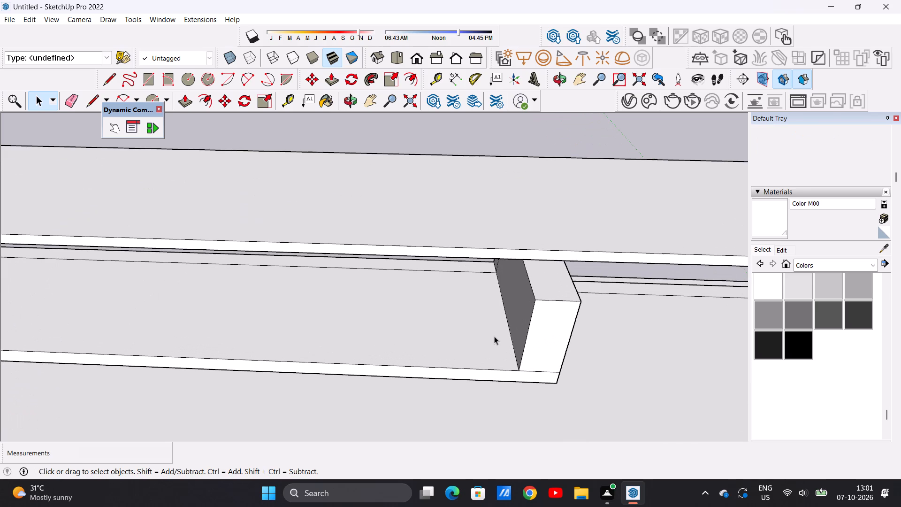
key("l")
middle_click_drag(495, 374, 501, 396)
scroll(519, 377, "up", 2)
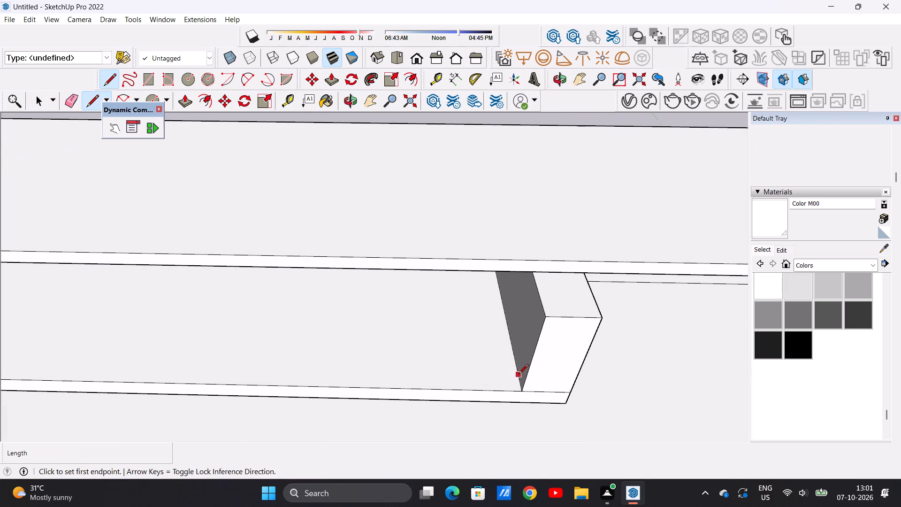
left_click(517, 370)
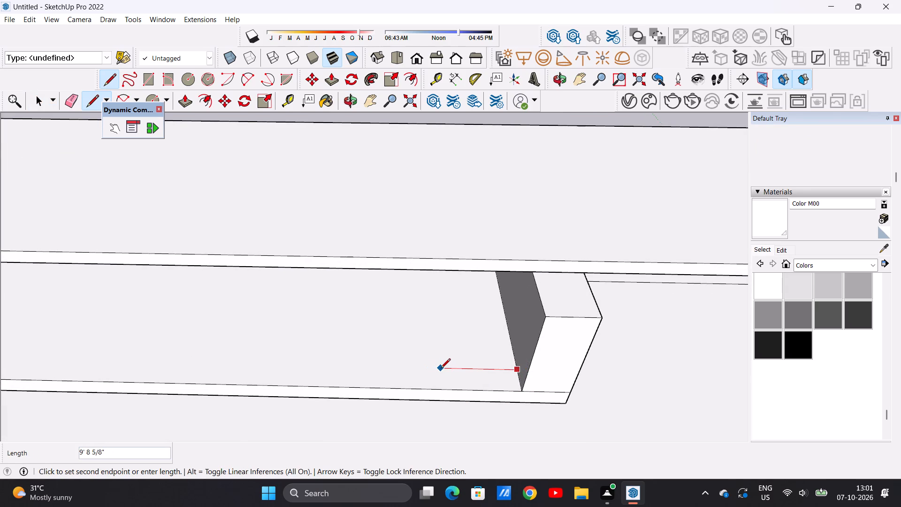
key("space")
type("L")
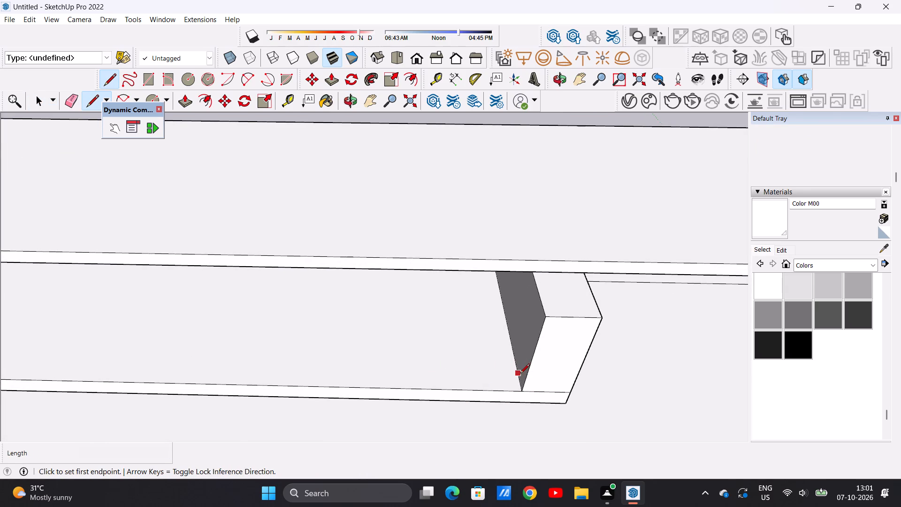
left_click(517, 374)
scroll(412, 376, "down", 9)
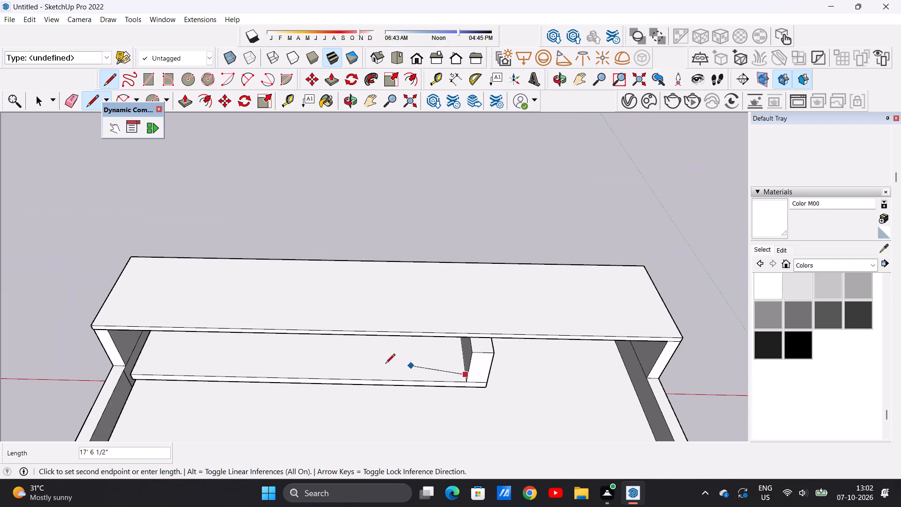
scroll(146, 369, "up", 8)
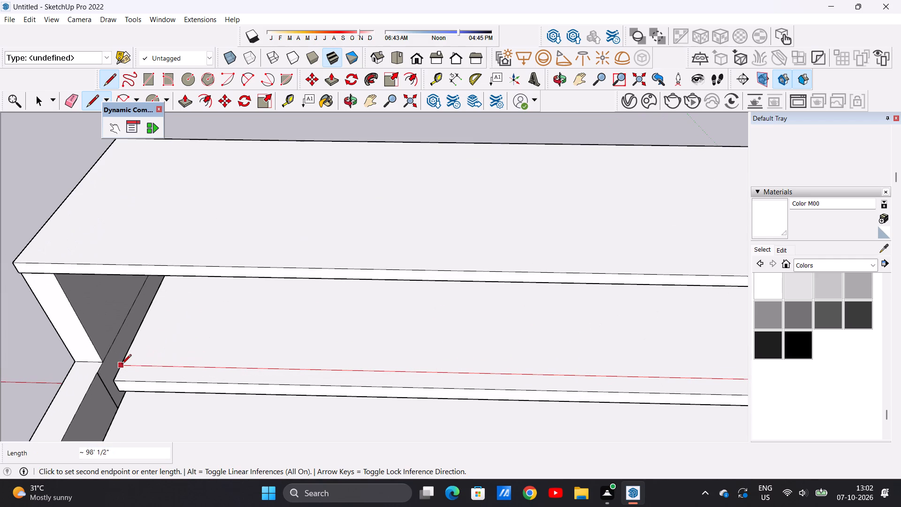
left_click(121, 365)
key("space")
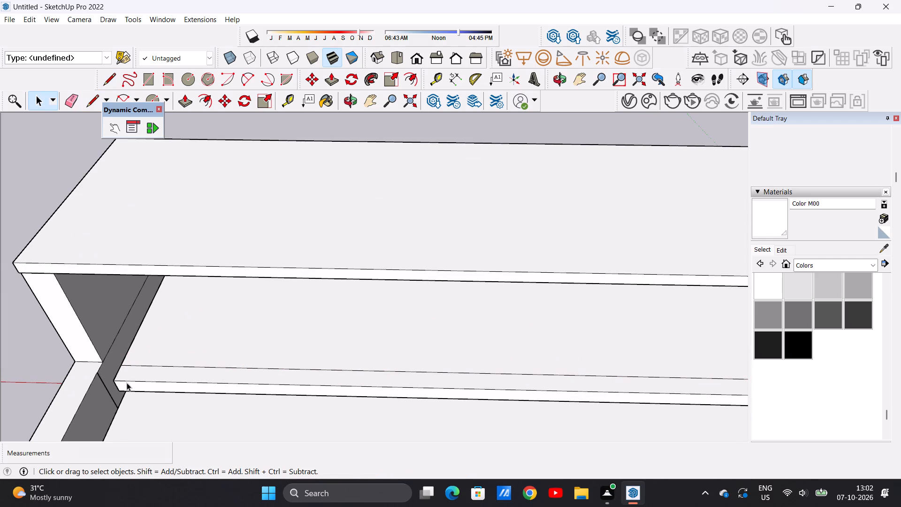
Push/Pull the narrow strip along the slab's back edge up to the roof slab's underside, forming the bay's back wall.
key("p")
left_click(192, 374)
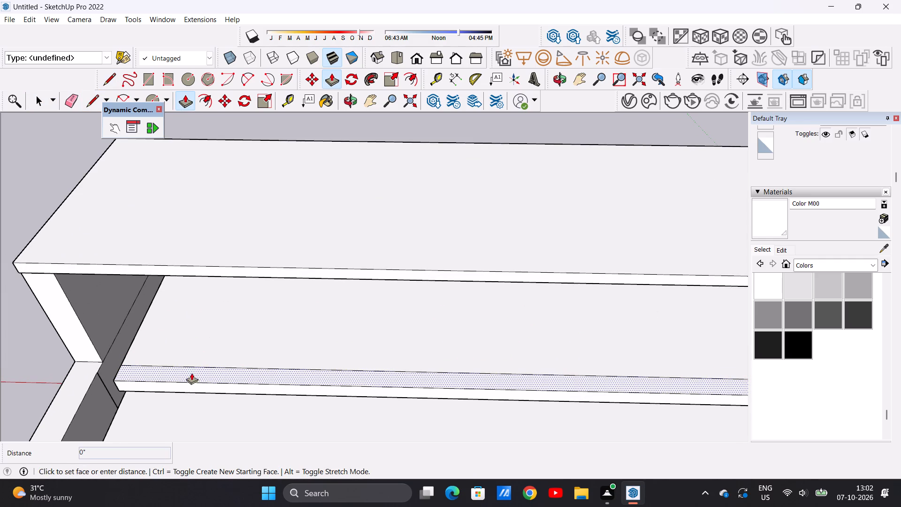
scroll(167, 361, "down", 10)
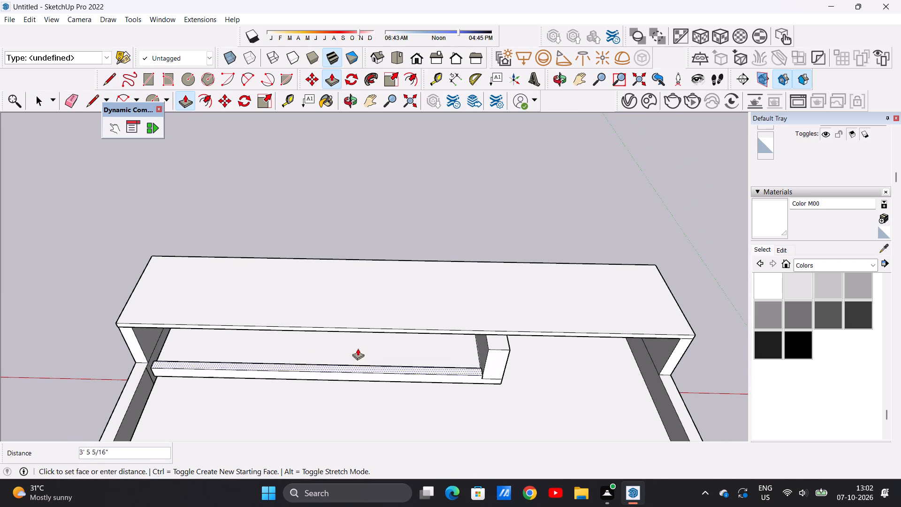
scroll(490, 337, "up", 16)
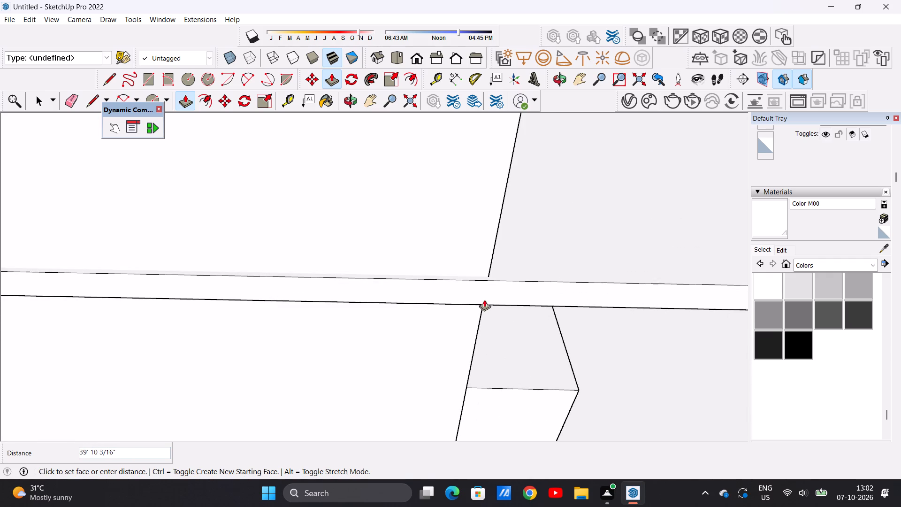
left_click(483, 303)
key("space")
Examine the rooftop terrace bay and the floors below it from the building's front side.
scroll(437, 359, "down", 5)
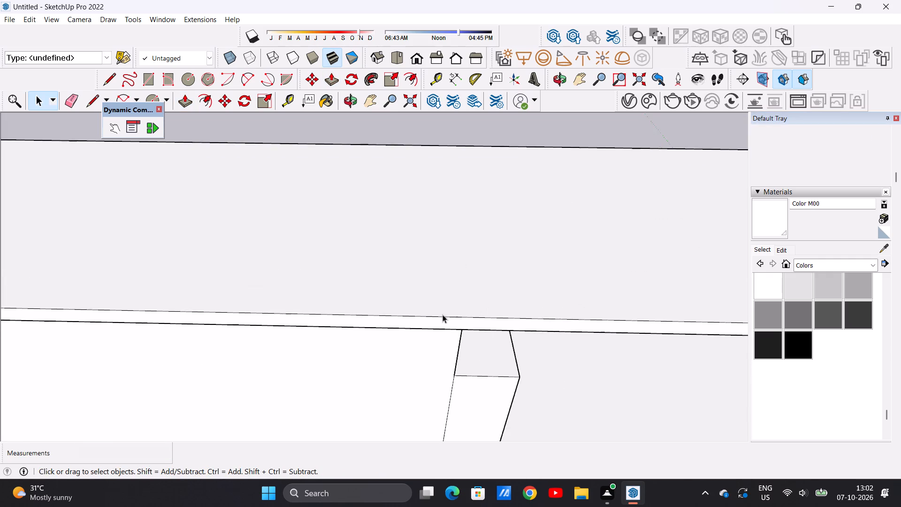
scroll(443, 315, "down", 4)
middle_click_drag(444, 373, 434, 289)
scroll(388, 323, "down", 20)
scroll(388, 323, "down", 2)
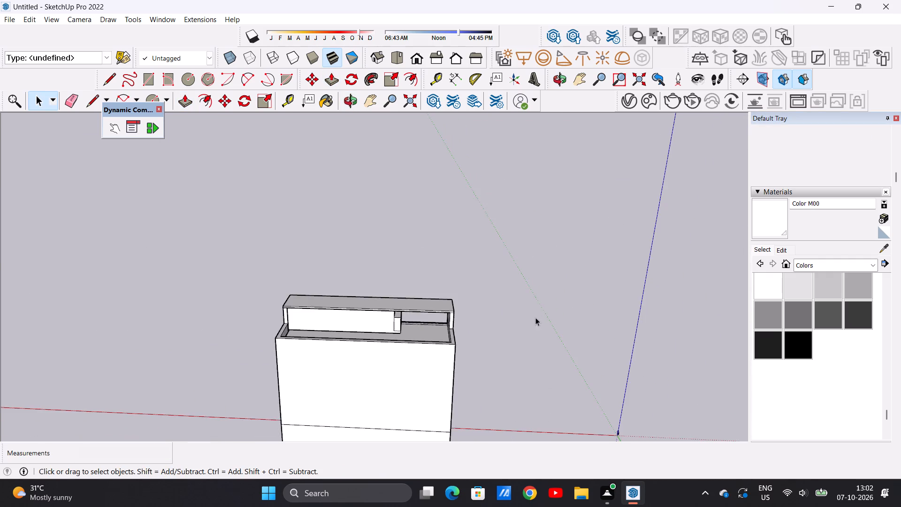
middle_click_drag(535, 317, 205, 319)
middle_click_drag(444, 319, 159, 291)
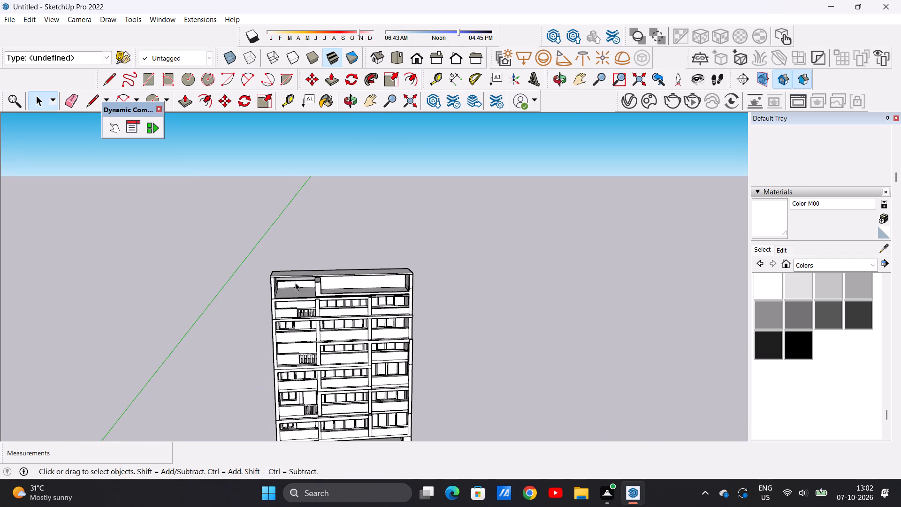
scroll(349, 284, "up", 7)
middle_click_drag(382, 303, 351, 261)
scroll(400, 279, "up", 5)
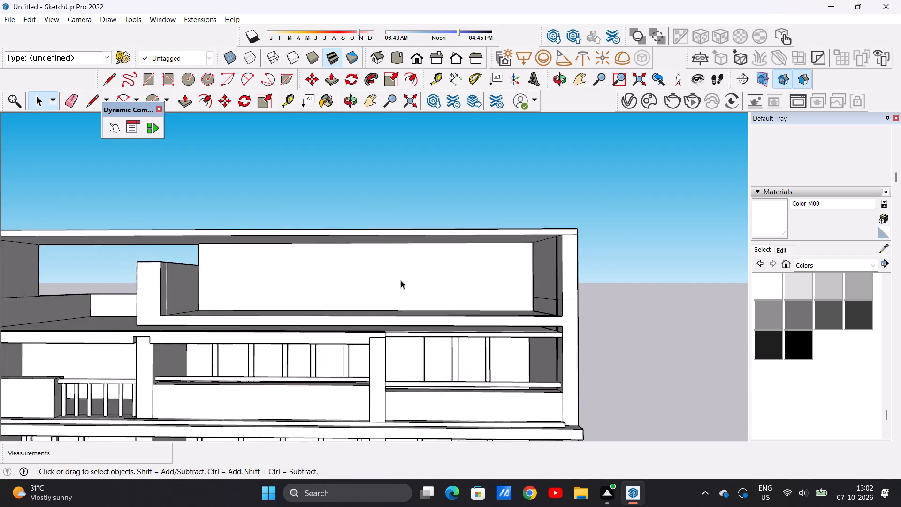
scroll(401, 280, "up", 2)
middle_click_drag(417, 307, 436, 399)
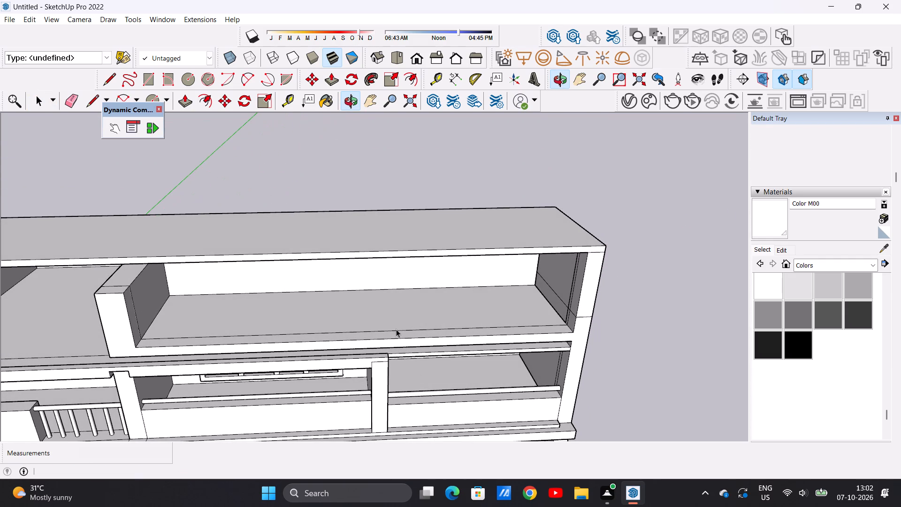
scroll(382, 332, "up", 6)
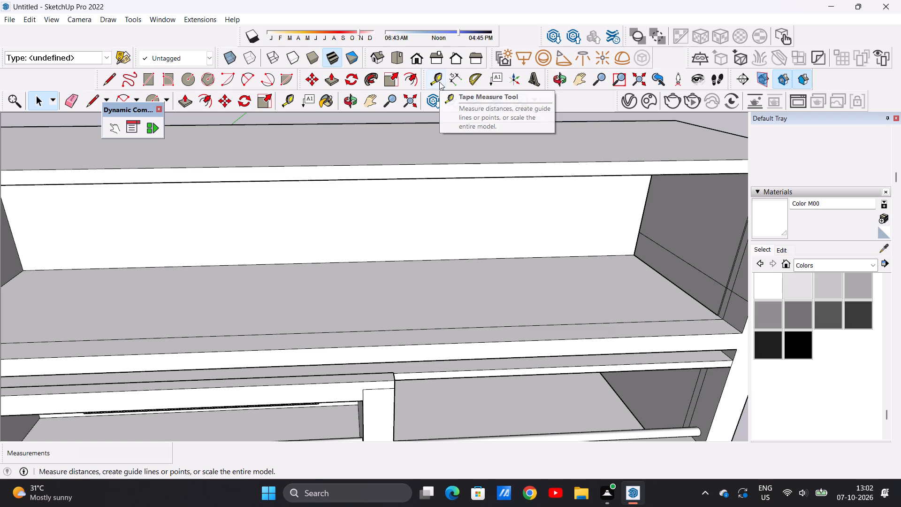
scroll(455, 219, "down", 12)
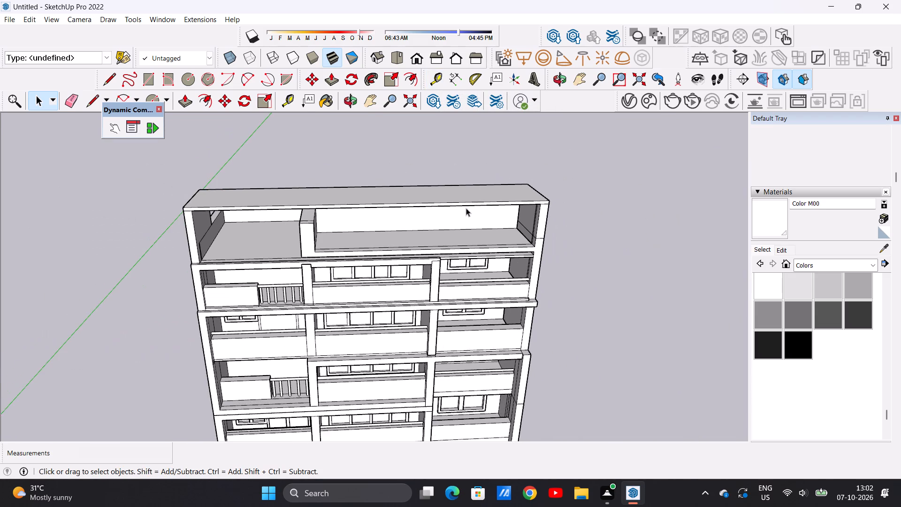
scroll(481, 232, "up", 5)
middle_click_drag(483, 234, 470, 181)
scroll(488, 242, "down", 5)
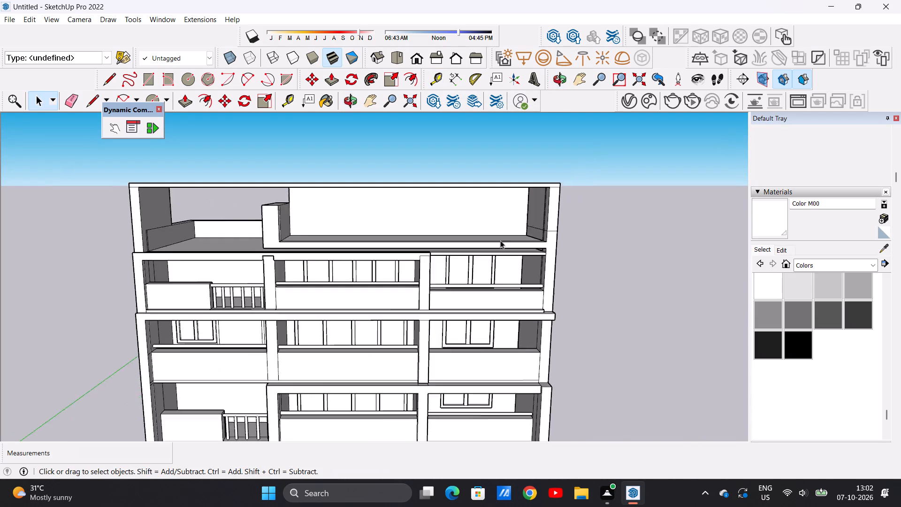
scroll(500, 240, "down", 3)
middle_click_drag(488, 246, 484, 335)
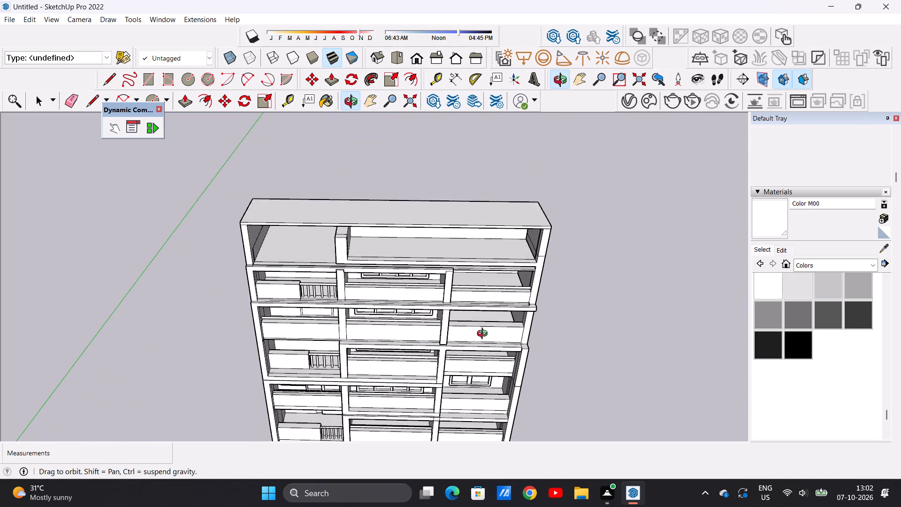
middle_click_drag(484, 335, 485, 332)
scroll(502, 269, "up", 10)
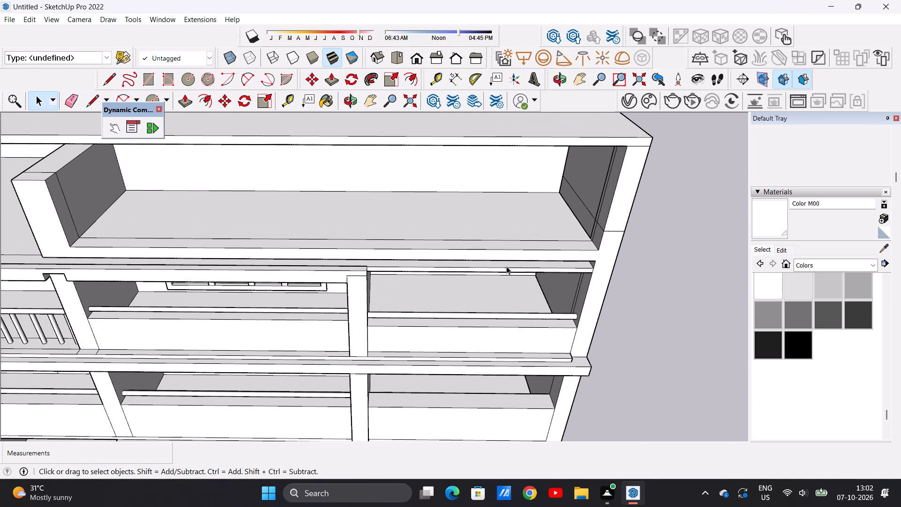
scroll(521, 238, "up", 3)
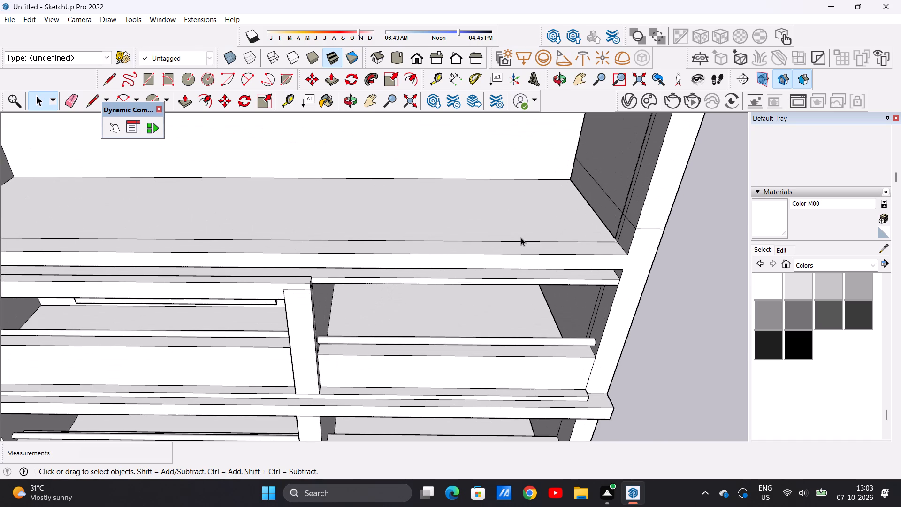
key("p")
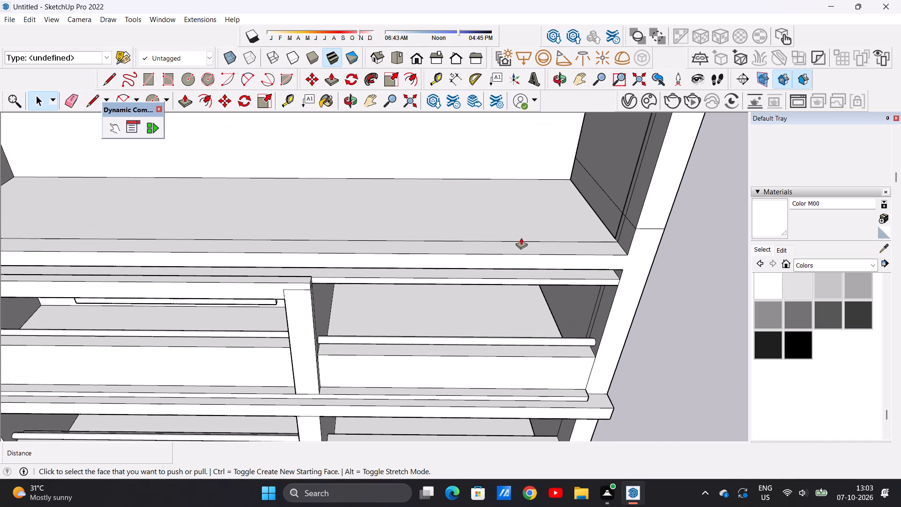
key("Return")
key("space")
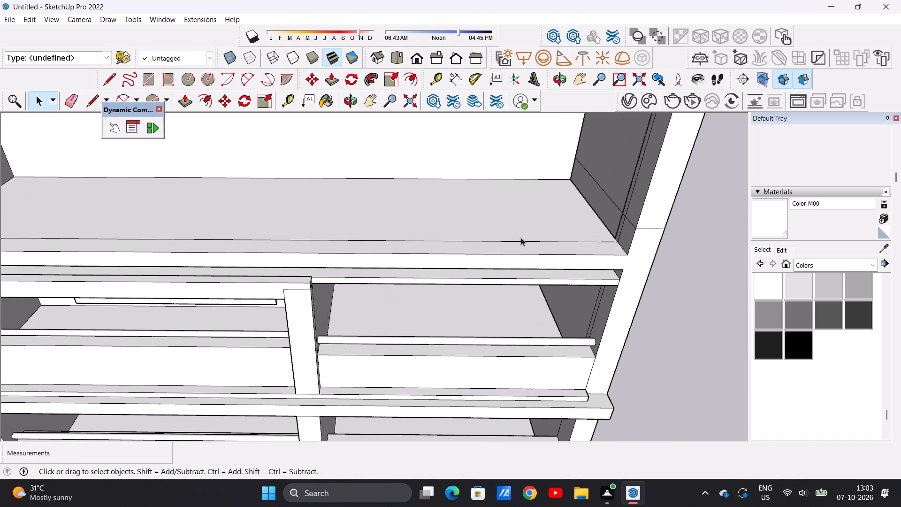
Draw a line about 3' 6" long across the raised slab's front strip, above the intermediate column of the floor below.
type("L")
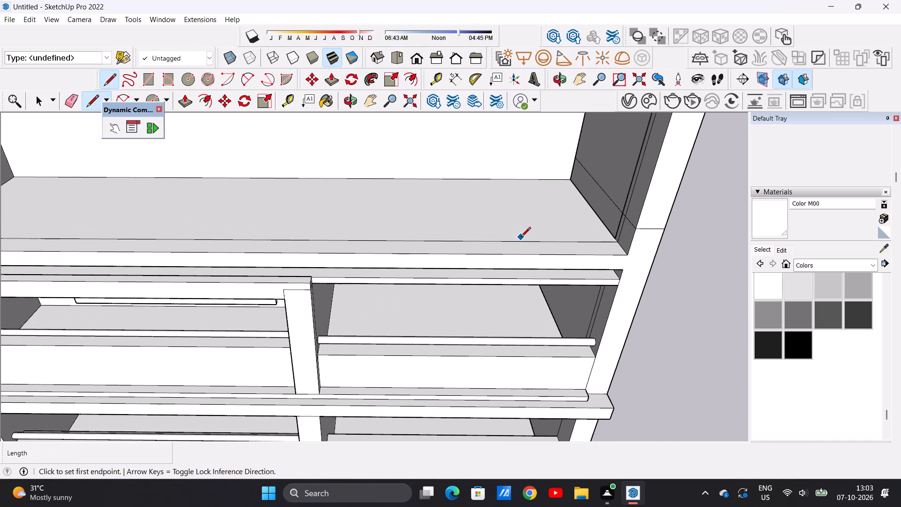
left_click(307, 254)
left_click(310, 240)
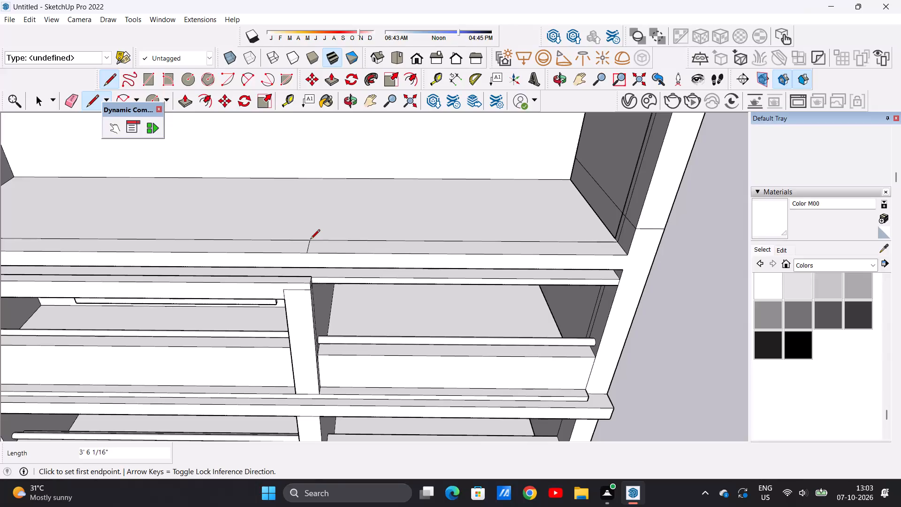
key("space")
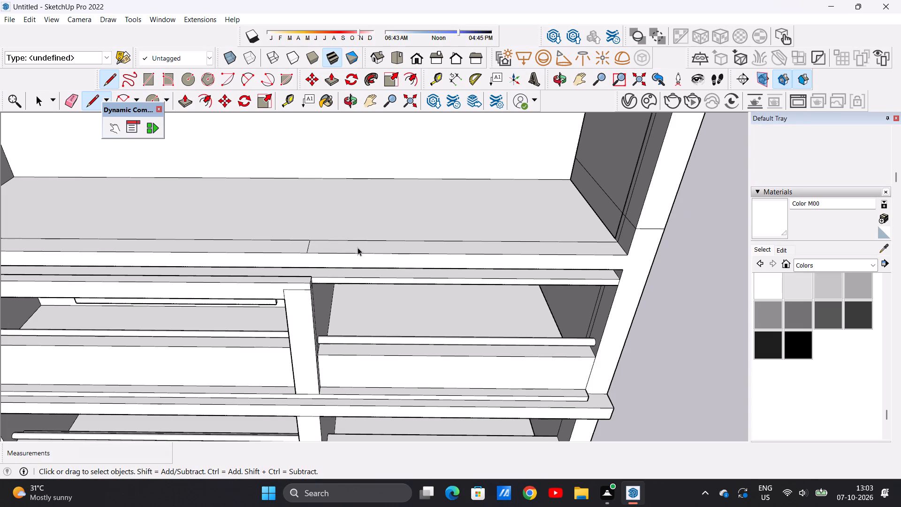
Push/Pull the front strip's section between the new dividing line and the outer side wall up about 11' 9" to form a front wall.
key("p")
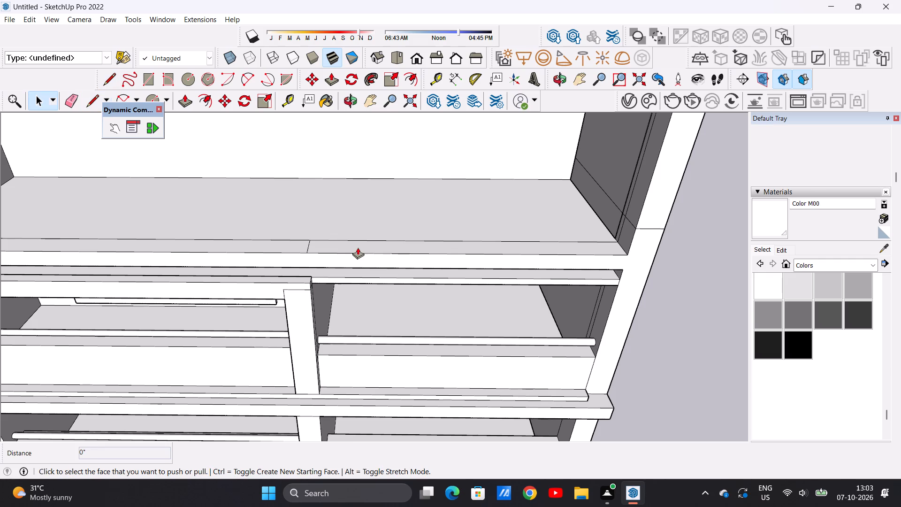
scroll(432, 246, "up", 5)
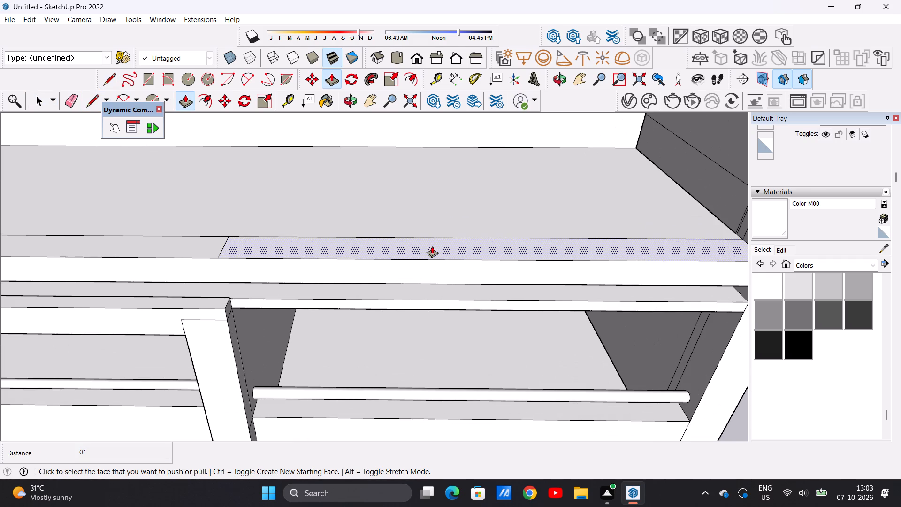
left_click(432, 246)
scroll(415, 243, "down", 3)
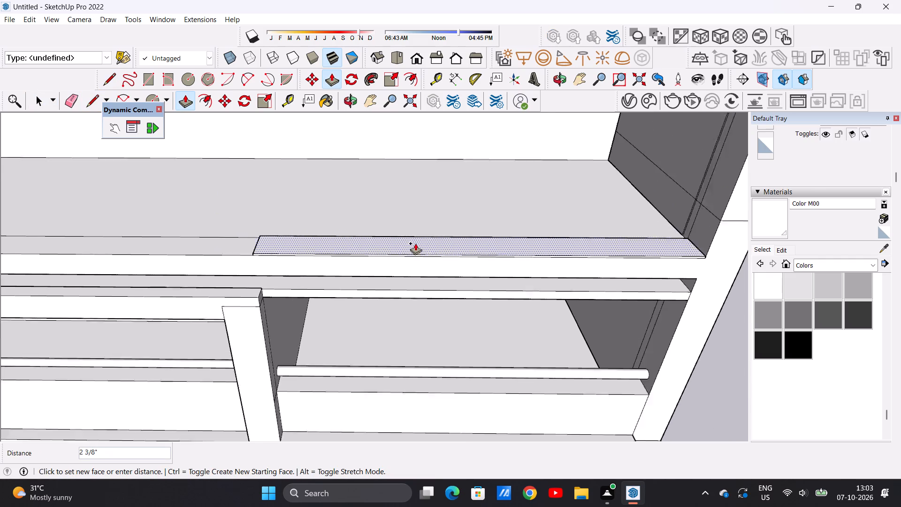
scroll(415, 243, "down", 3)
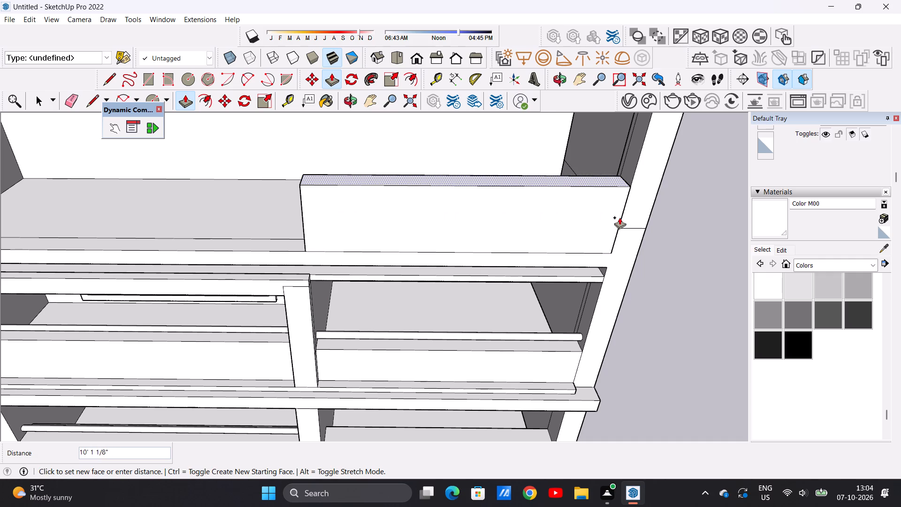
left_click(618, 202)
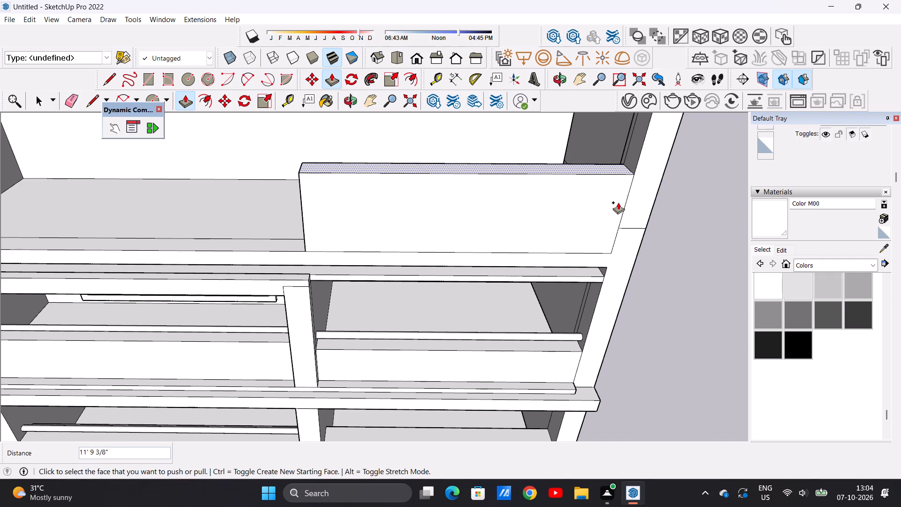
key("space")
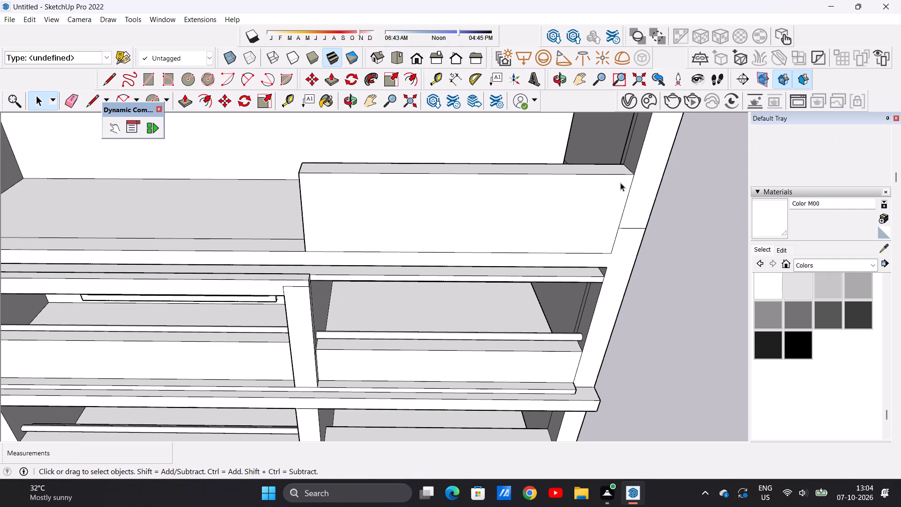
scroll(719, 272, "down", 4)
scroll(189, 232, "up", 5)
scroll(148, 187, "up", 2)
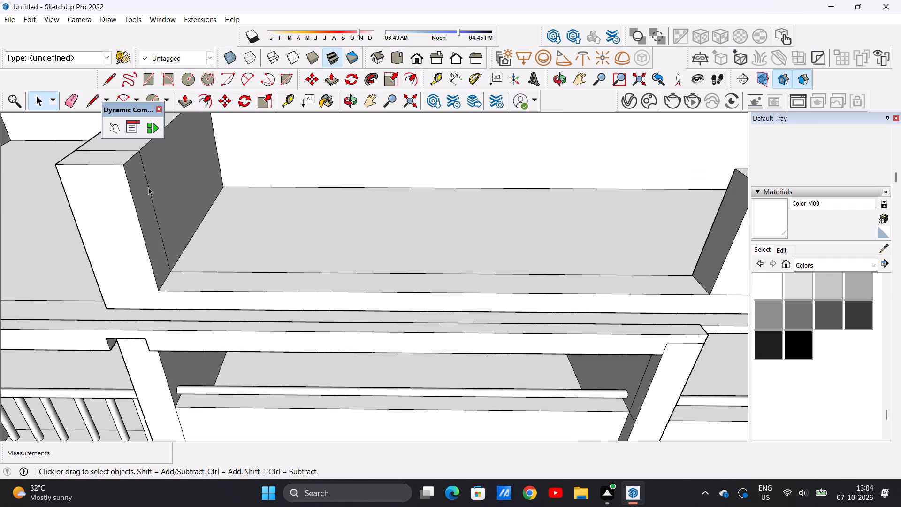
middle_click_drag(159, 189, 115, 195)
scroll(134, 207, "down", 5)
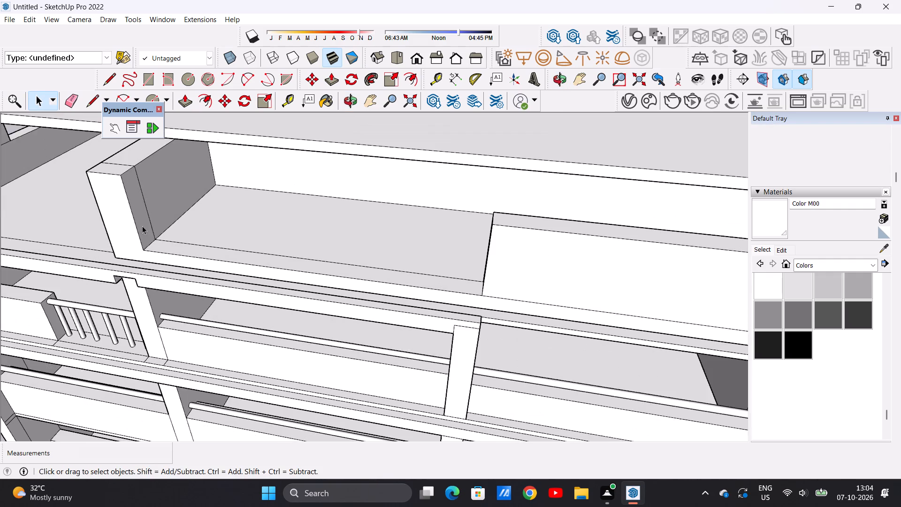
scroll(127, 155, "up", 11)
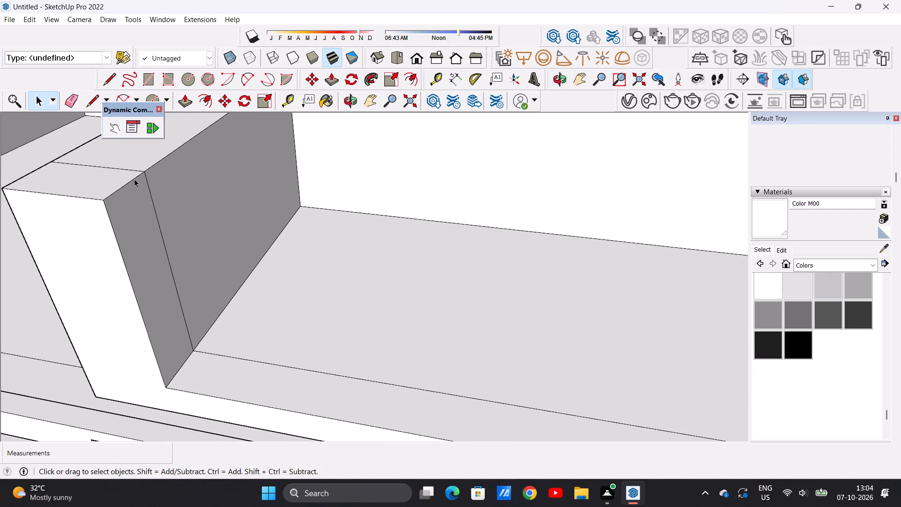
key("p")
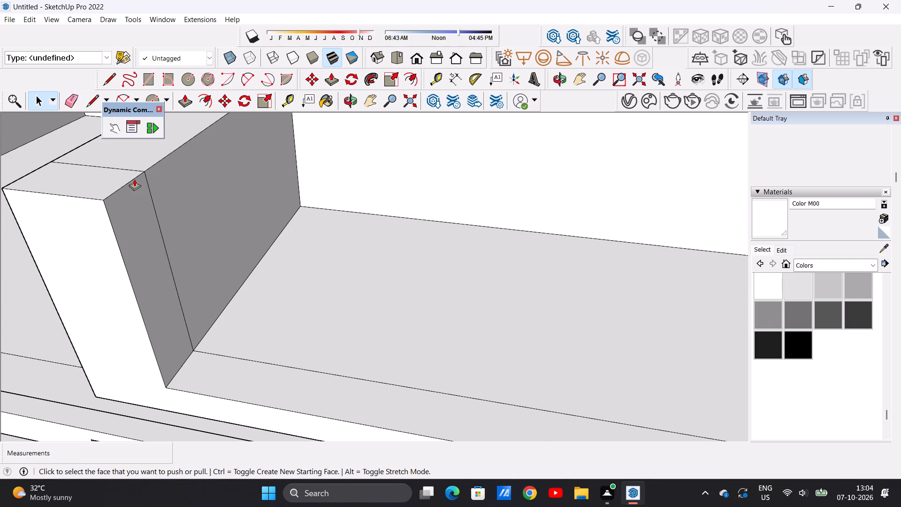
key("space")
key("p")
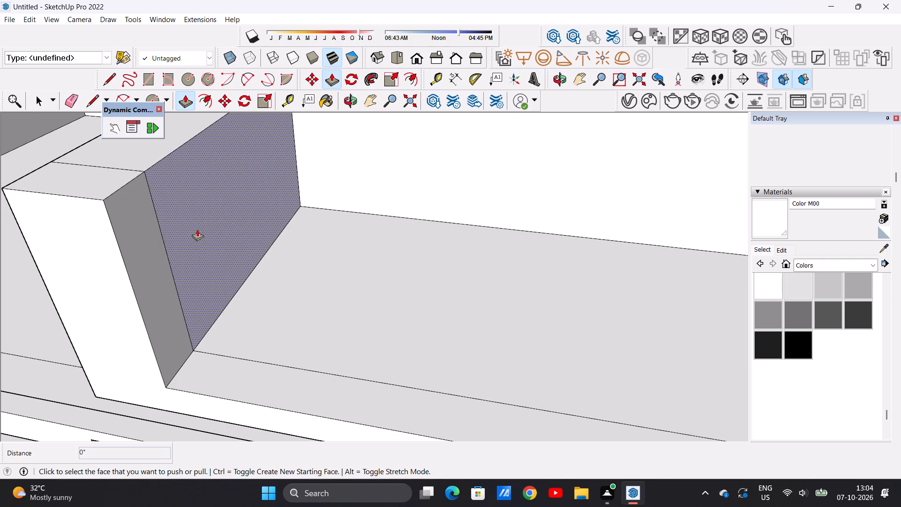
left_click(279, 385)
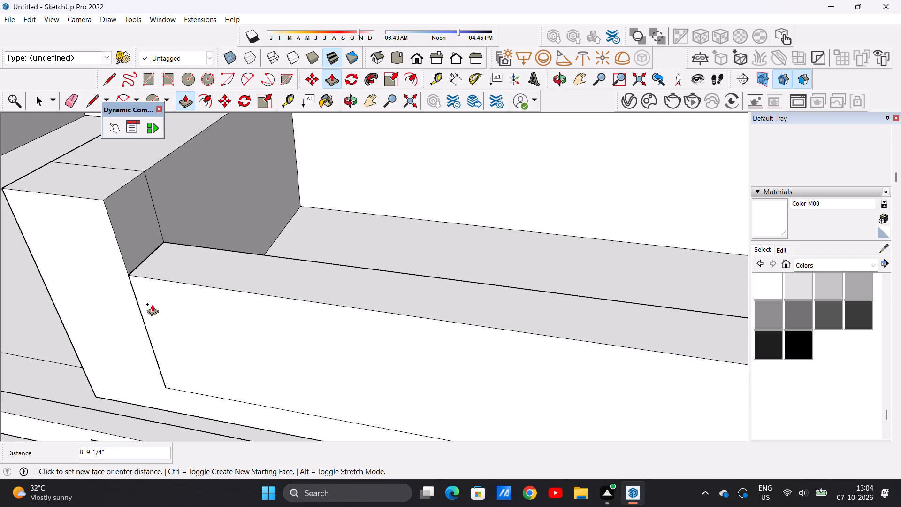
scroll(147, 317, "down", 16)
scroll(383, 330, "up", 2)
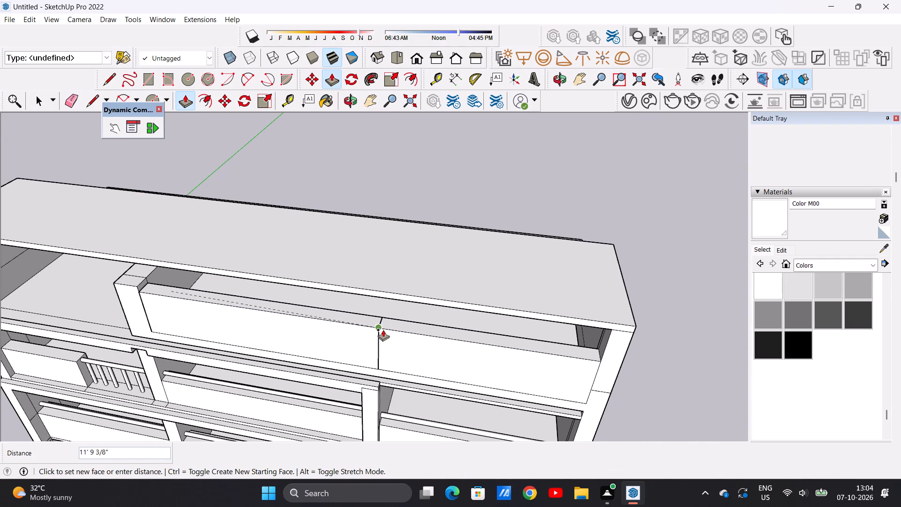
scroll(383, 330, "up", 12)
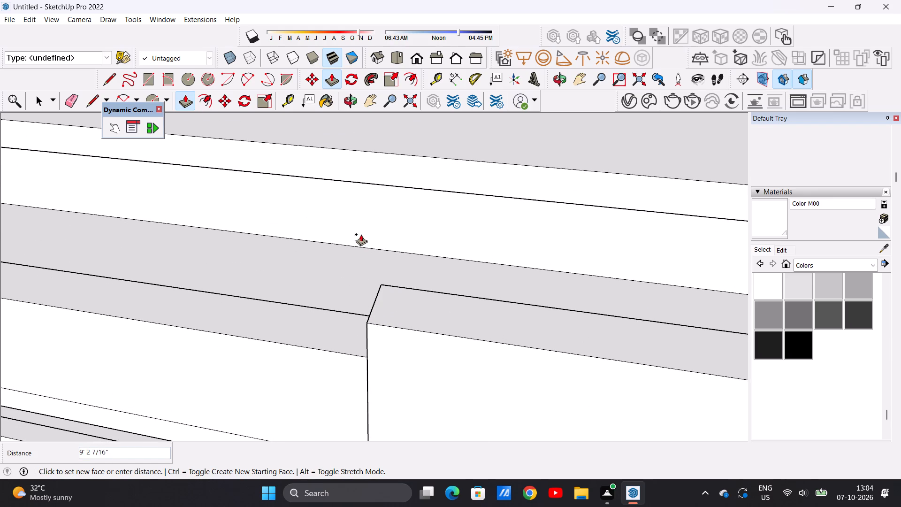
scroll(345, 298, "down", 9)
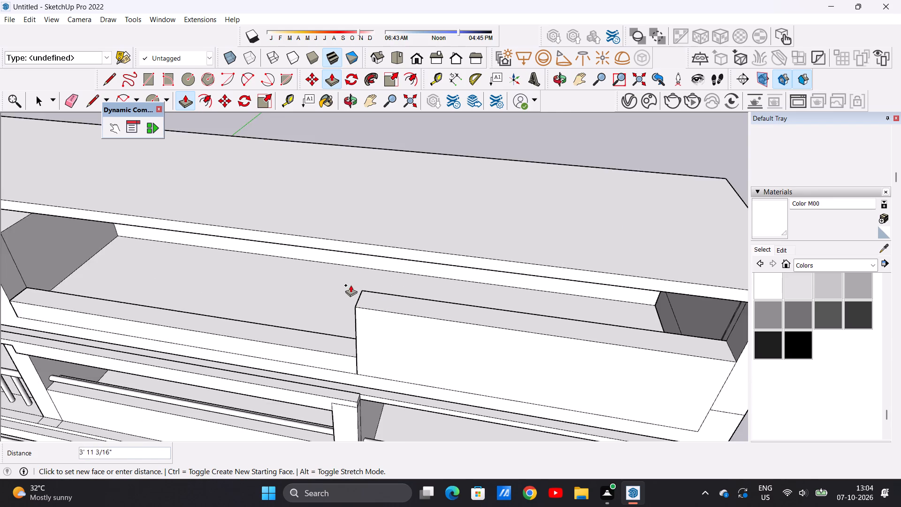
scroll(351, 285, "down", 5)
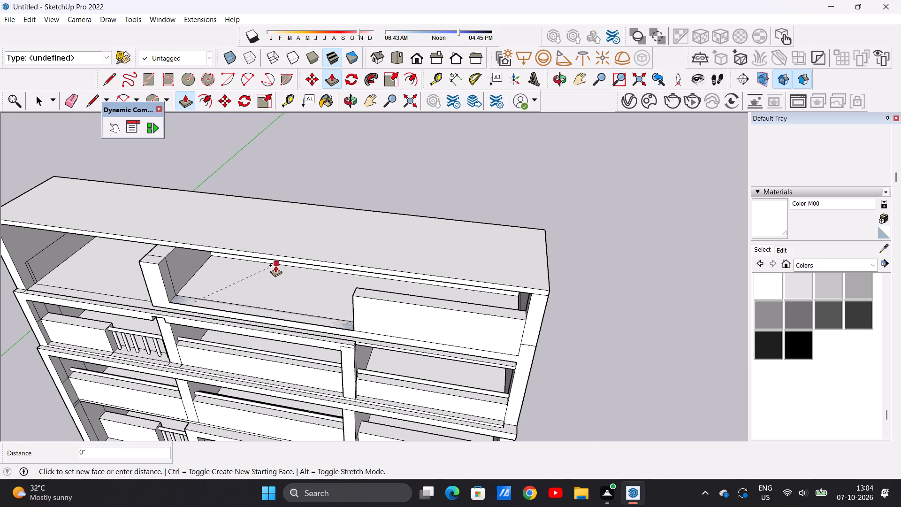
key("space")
Push/Pull the top of the front wall beside the outer side wall down by about 2' 4".
middle_click_drag(305, 330, 322, 303)
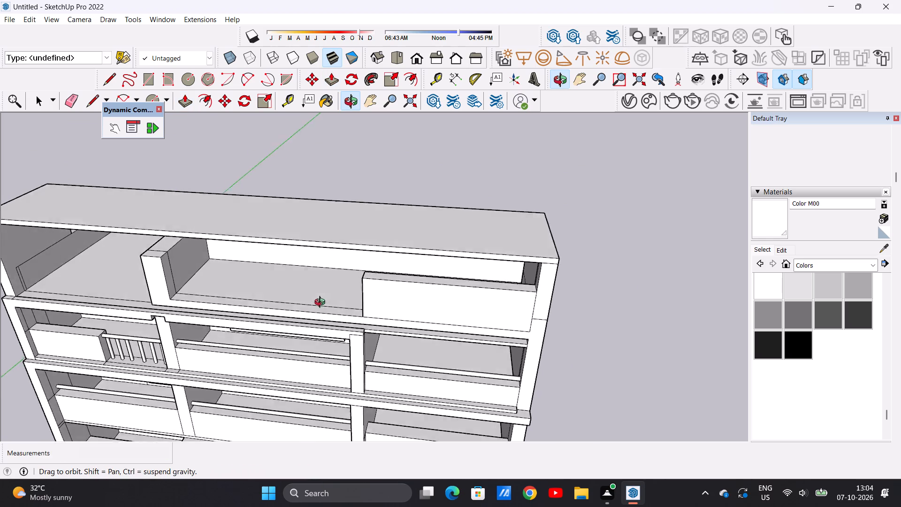
middle_click_drag(322, 303, 334, 289)
scroll(413, 261, "up", 5)
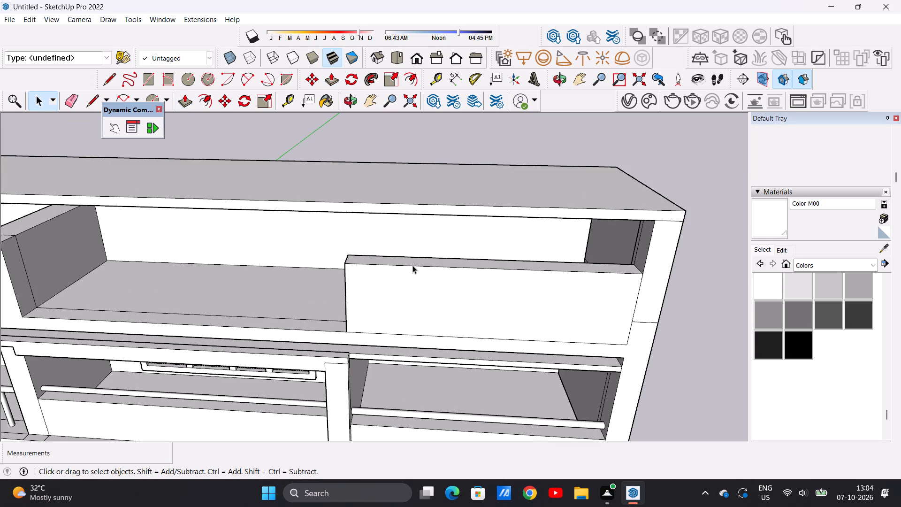
key("p")
scroll(415, 254, "up", 6)
left_click(406, 267)
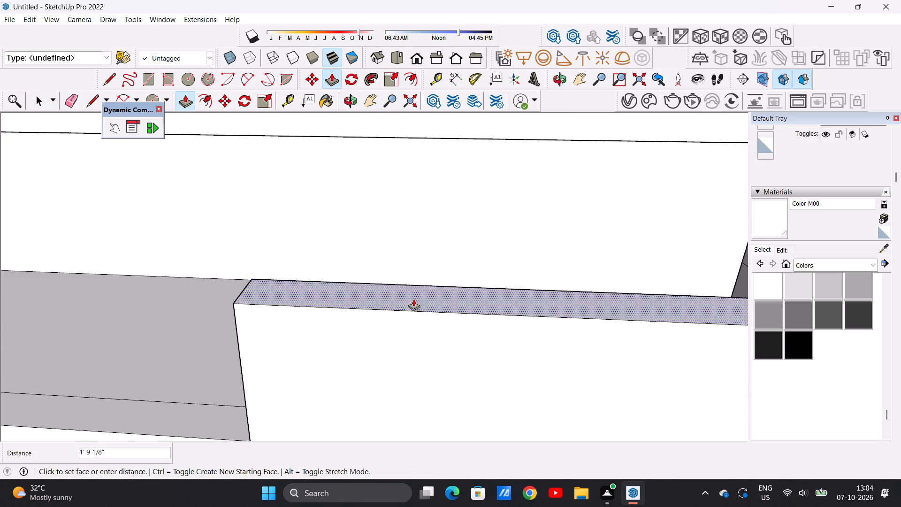
left_click(415, 302)
Push/Pull the raised slab's remaining front strip up about 11' 1" to form a front wall up to the dividing wall.
scroll(431, 317, "down", 9)
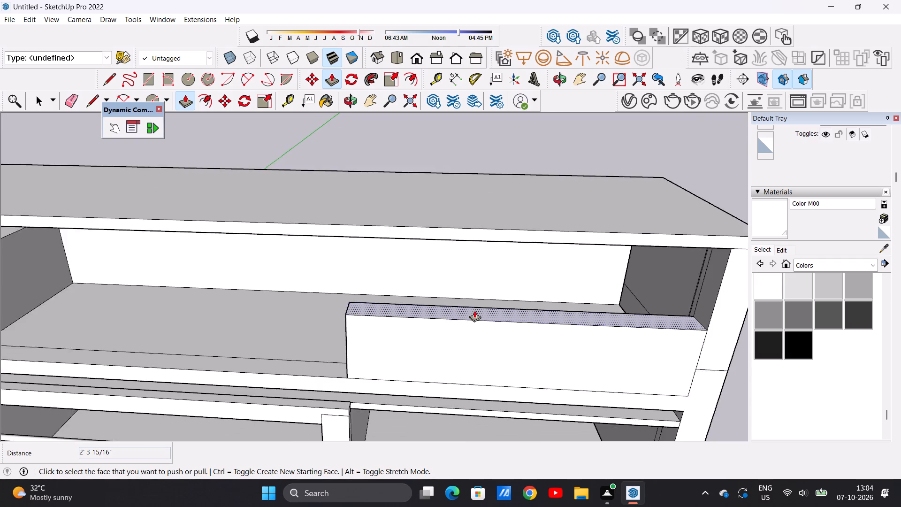
scroll(474, 310, "down", 3)
scroll(286, 326, "up", 1)
scroll(286, 330, "down", 1)
scroll(286, 332, "up", 4)
middle_click_drag(287, 345, 290, 383)
scroll(302, 392, "up", 1)
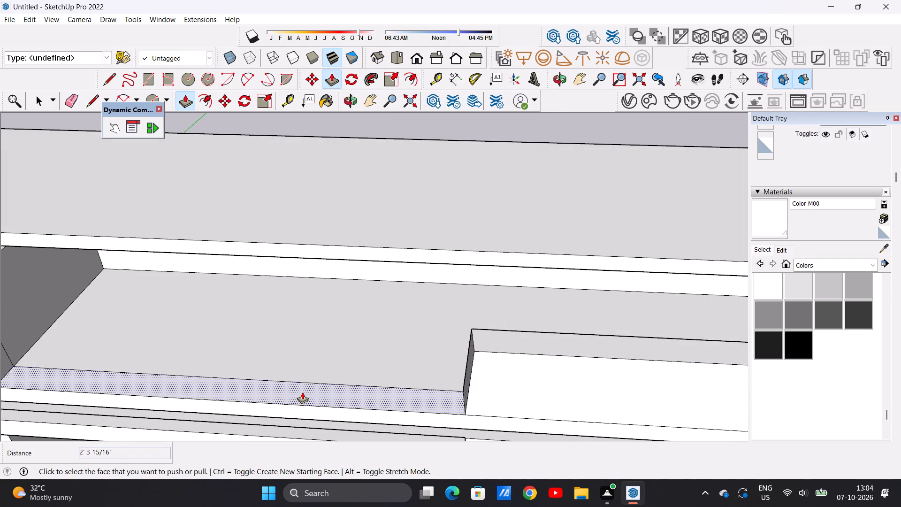
left_click(302, 392)
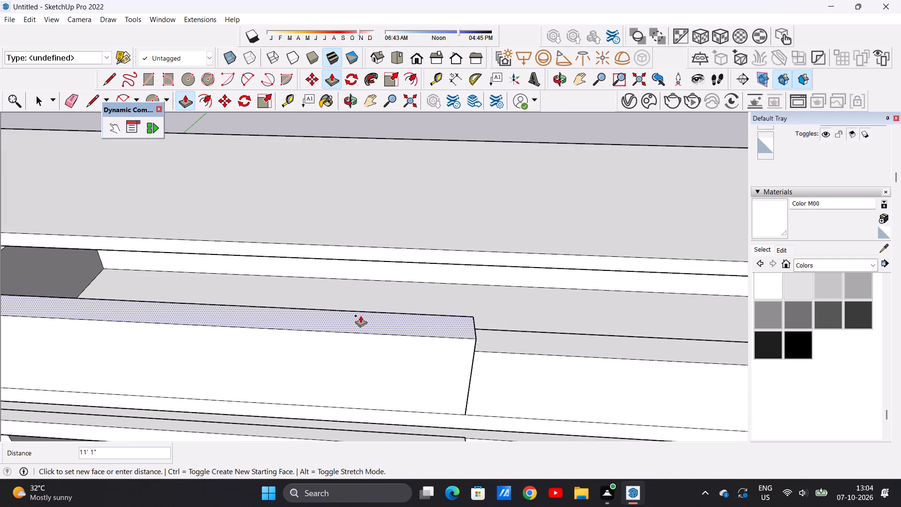
left_click(360, 320)
key("space")
Push/Pull the top of the new front wall down about 3' 8", below the neighbouring front wall's top.
scroll(355, 353, "down", 8)
scroll(366, 323, "up", 1)
scroll(366, 323, "down", 4)
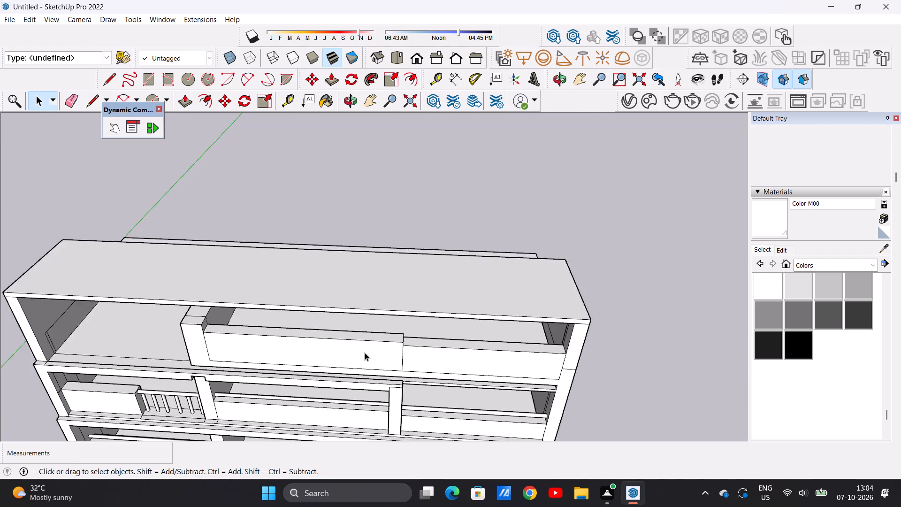
middle_click_drag(360, 360, 329, 269)
scroll(320, 342, "down", 2)
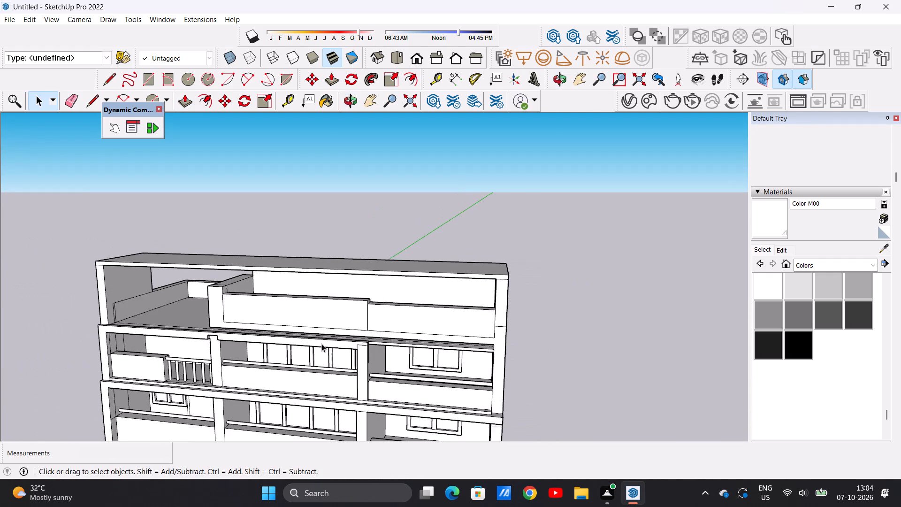
scroll(321, 344, "down", 3)
scroll(333, 322, "up", 6)
middle_click_drag(374, 306, 329, 317)
scroll(374, 306, "up", 10)
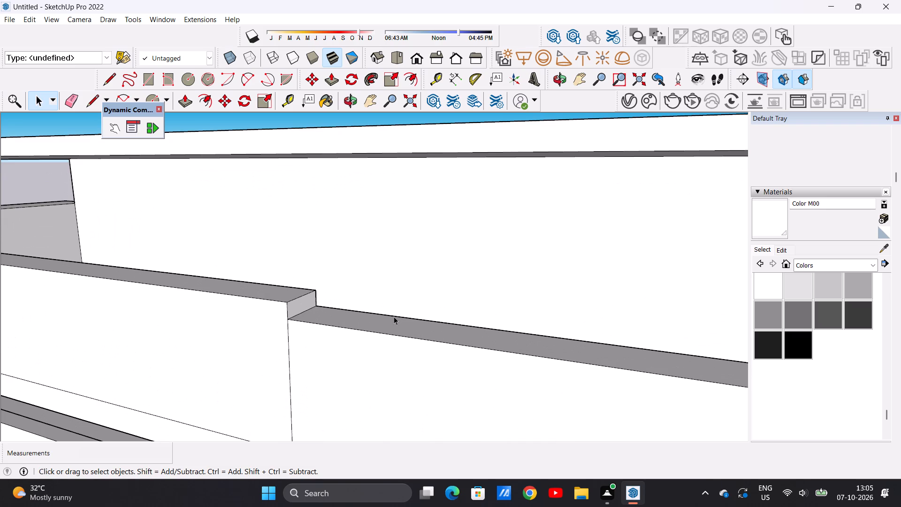
scroll(293, 340, "down", 9)
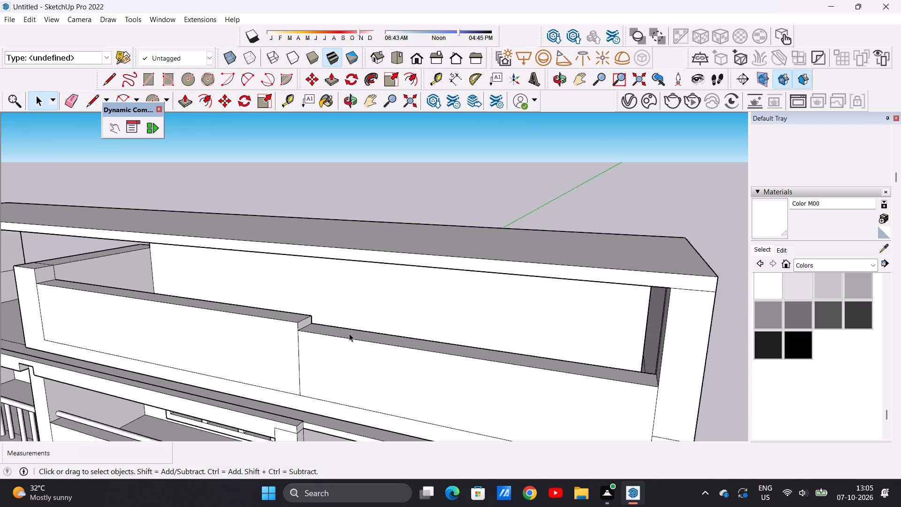
scroll(349, 333, "down", 7)
middle_click_drag(251, 324, 301, 364)
scroll(343, 333, "up", 11)
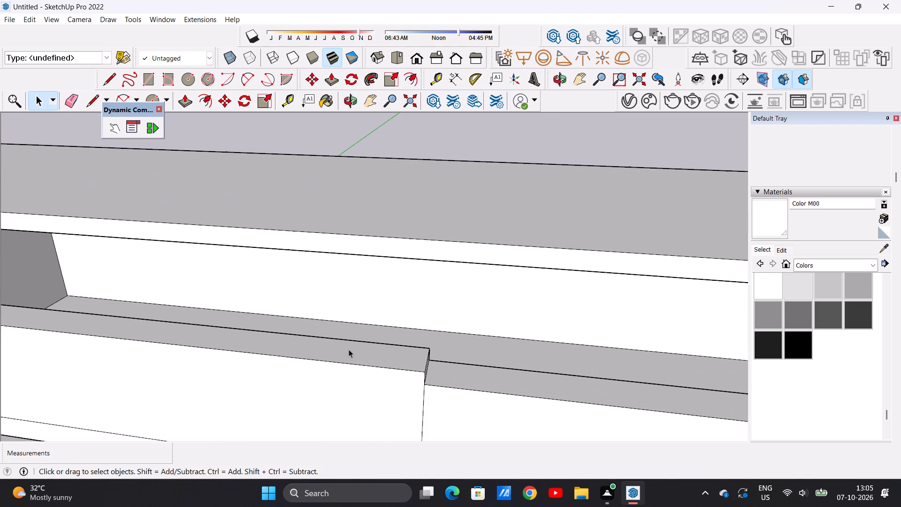
key("p")
left_click(350, 349)
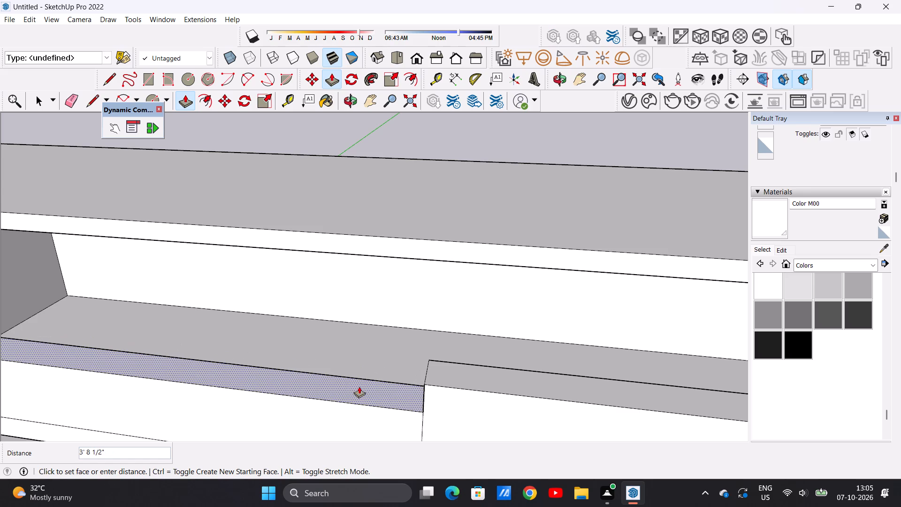
left_click(360, 384)
key("space")
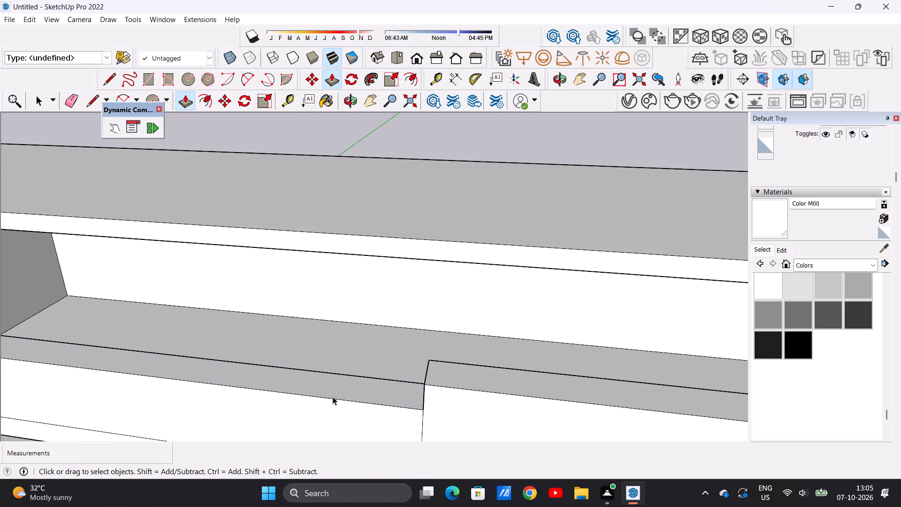
Draw a circle of about 6" radius on the dividing wall's inner face, just above the lower front wall.
scroll(304, 398, "down", 9)
middle_click_drag(271, 399, 431, 348)
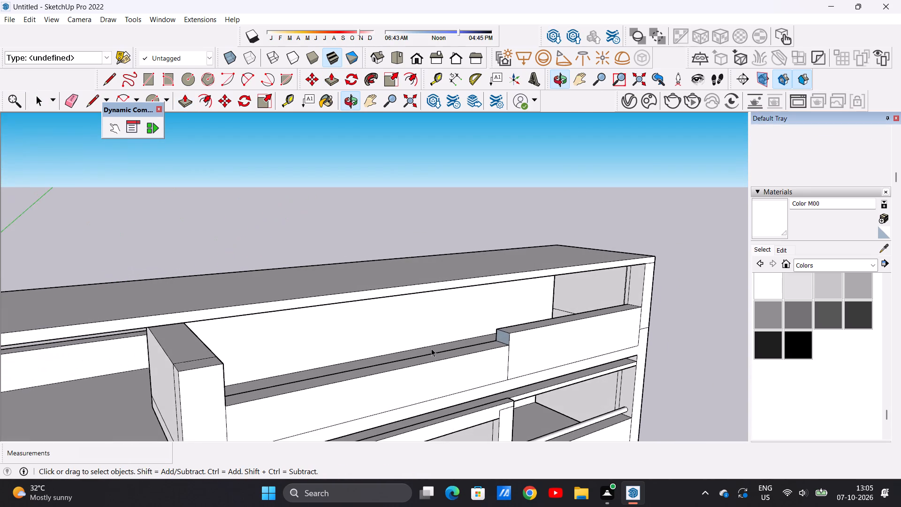
middle_click_drag(431, 348, 427, 349)
scroll(509, 349, "up", 6)
middle_click_drag(498, 351, 395, 356)
scroll(433, 371, "down", 11)
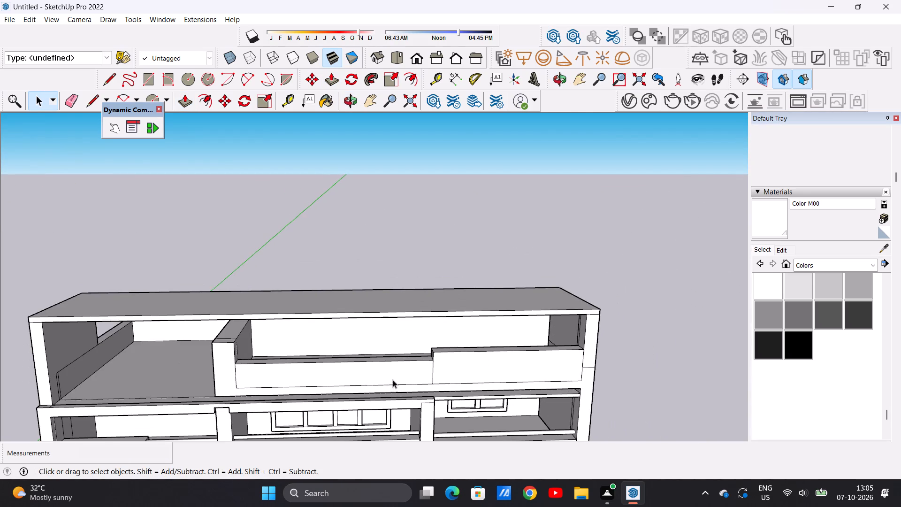
middle_click_drag(305, 365, 196, 354)
scroll(220, 335, "up", 11)
middle_click_drag(246, 330, 229, 330)
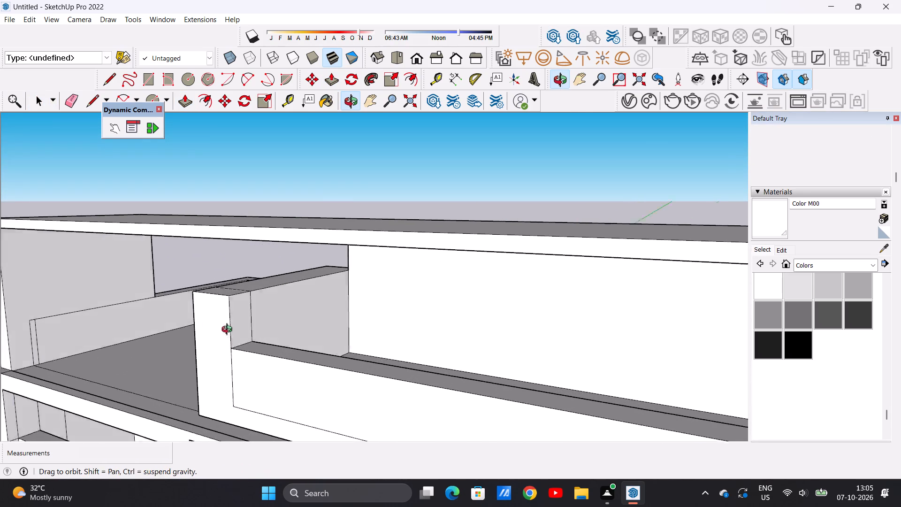
middle_click_drag(229, 330, 210, 330)
scroll(226, 327, "up", 10)
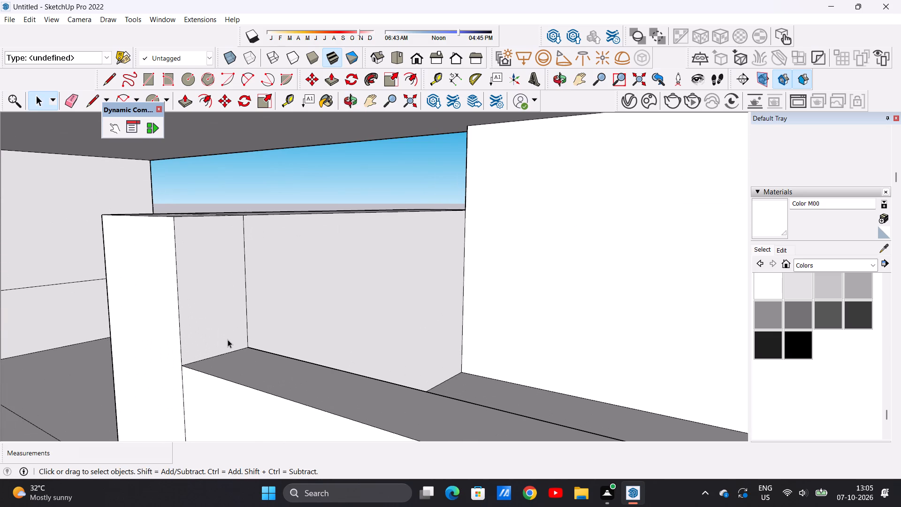
key("c")
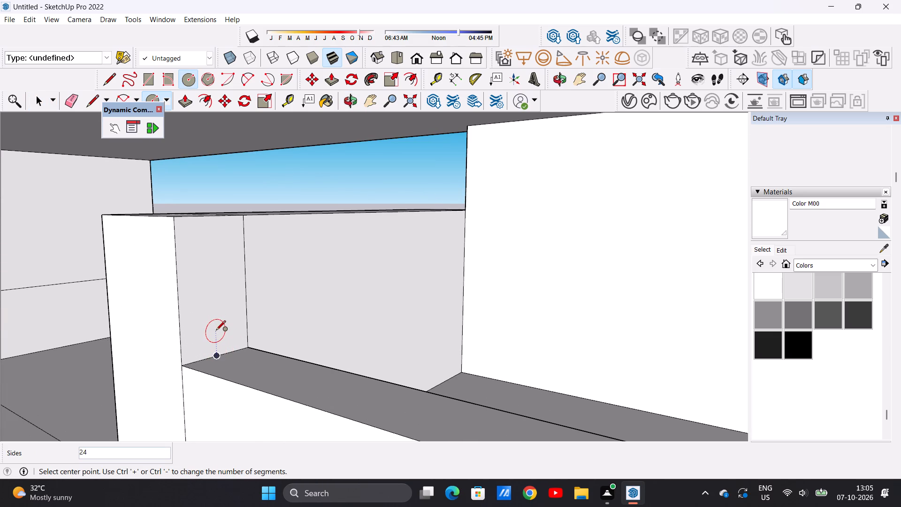
left_click(216, 331)
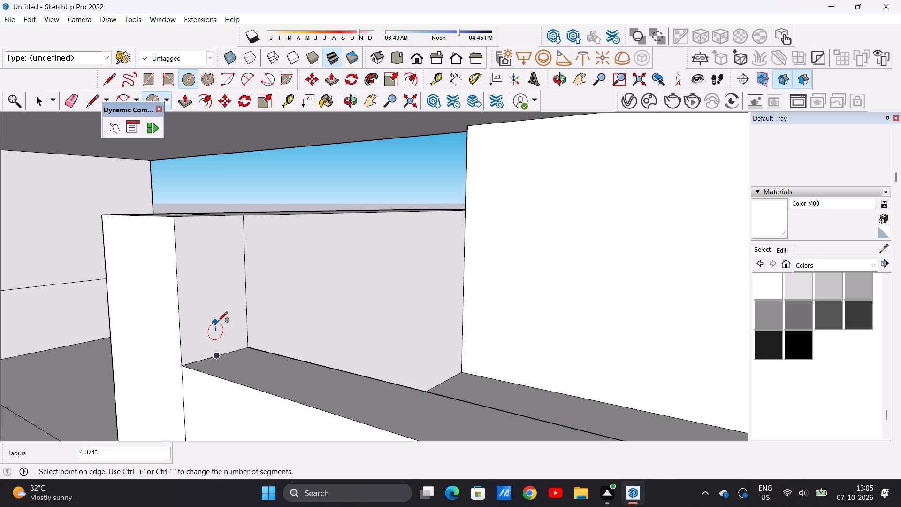
left_click(218, 320)
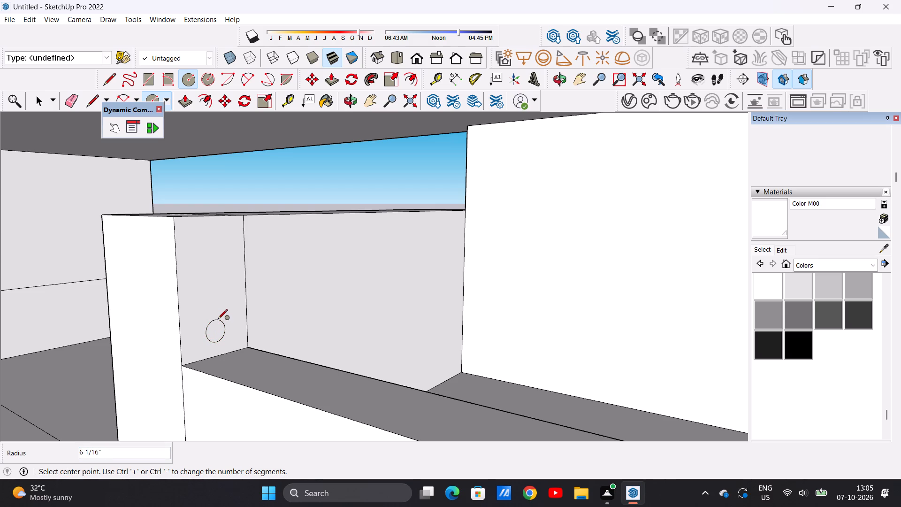
key("space")
Push/Pull the circle along the lower front wall to the taller front wall's end face, forming a handrail.
type("P")
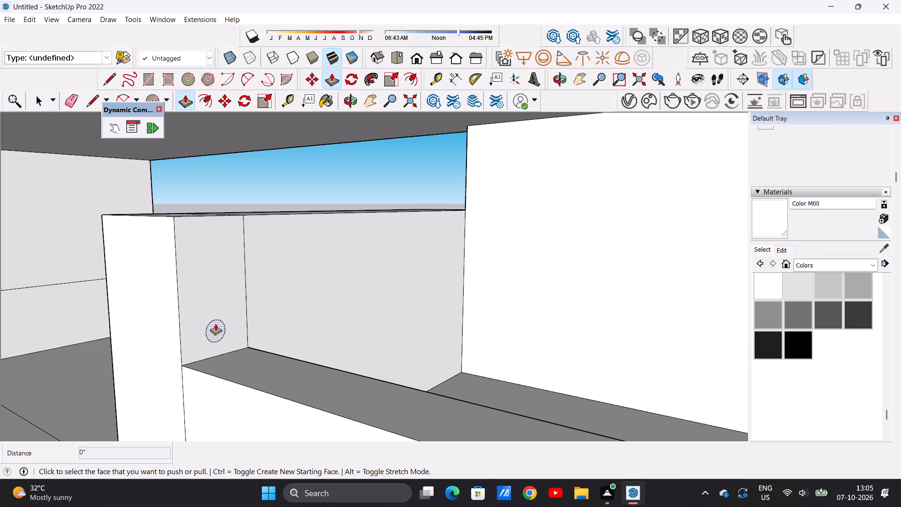
left_click(215, 323)
scroll(264, 305, "down", 11)
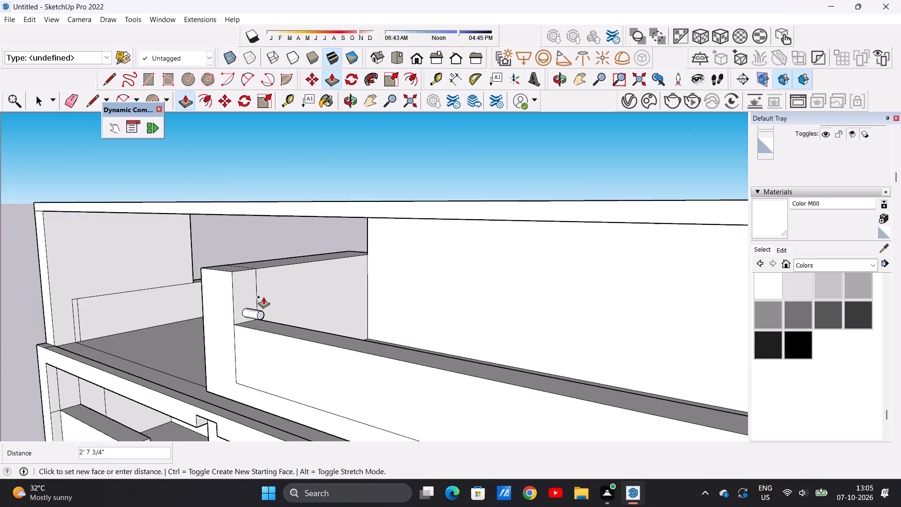
scroll(370, 315, "down", 8)
middle_click_drag(394, 327, 433, 192)
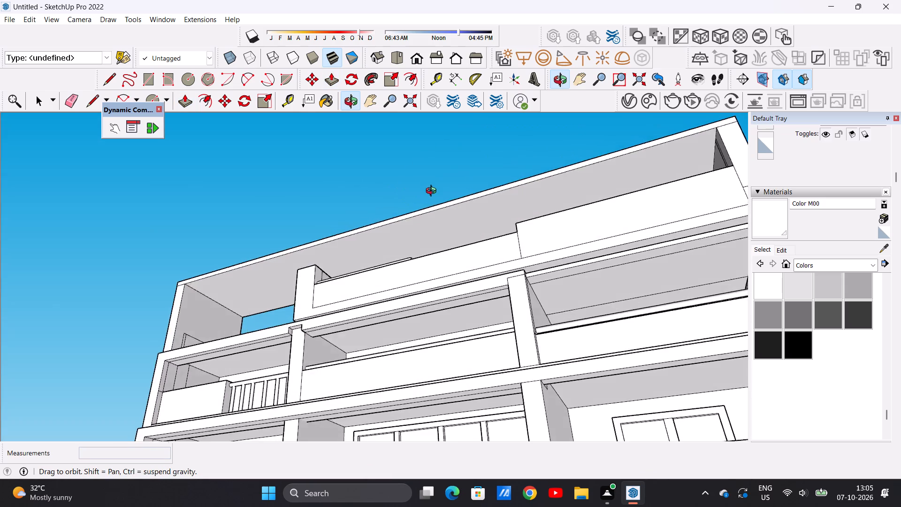
middle_click_drag(433, 192, 513, 289)
scroll(551, 297, "up", 19)
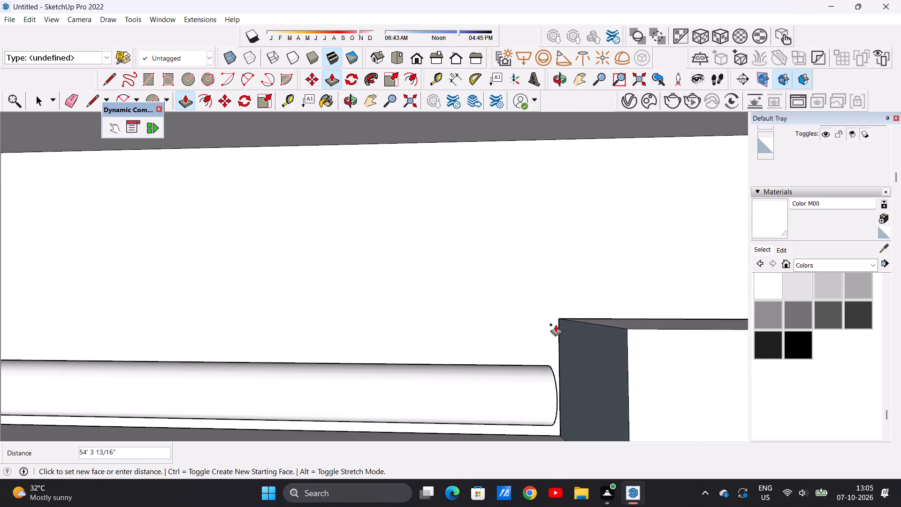
left_click(592, 347)
key("space")
Examine the building's full front elevation with the rooftop terrace bay and the floors below.
scroll(393, 292, "down", 5)
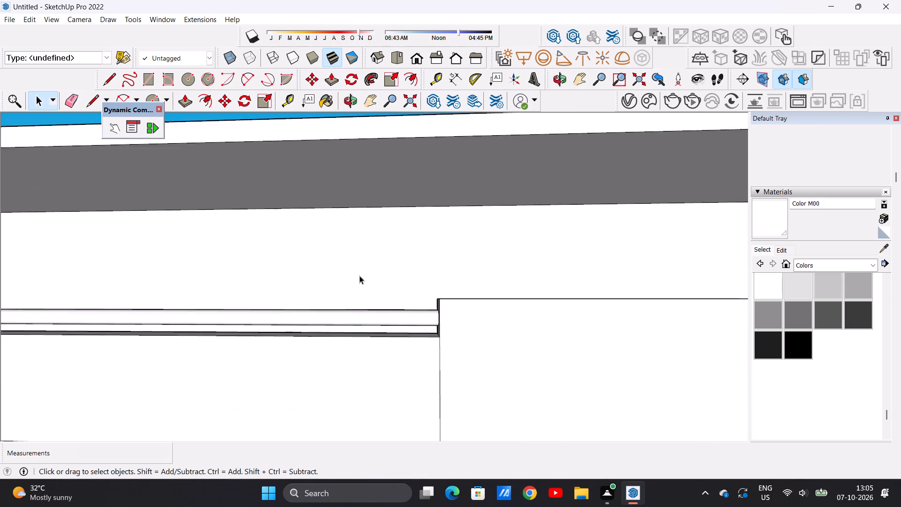
scroll(359, 276, "down", 16)
middle_click_drag(389, 292, 395, 360)
scroll(351, 247, "down", 6)
scroll(342, 241, "up", 1)
scroll(338, 239, "down", 2)
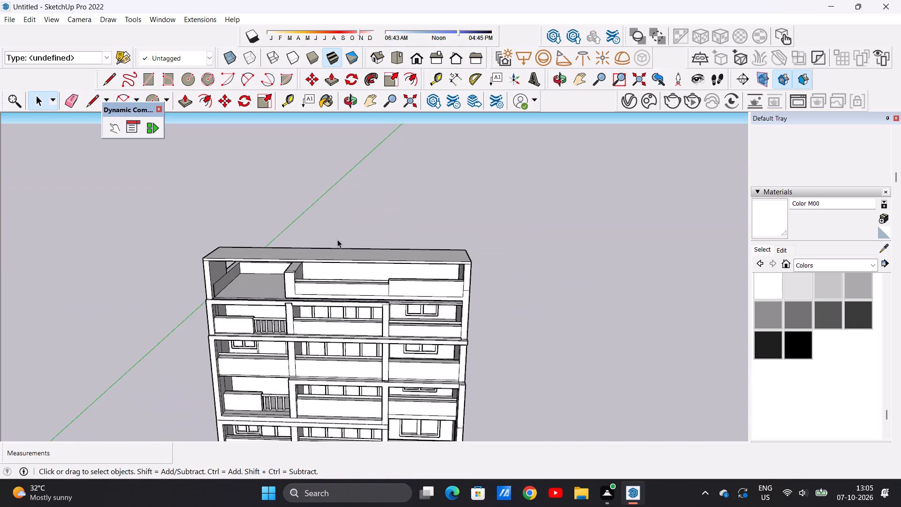
scroll(337, 239, "down", 6)
scroll(348, 298, "down", 5)
scroll(359, 346, "up", 12)
scroll(373, 324, "down", 5)
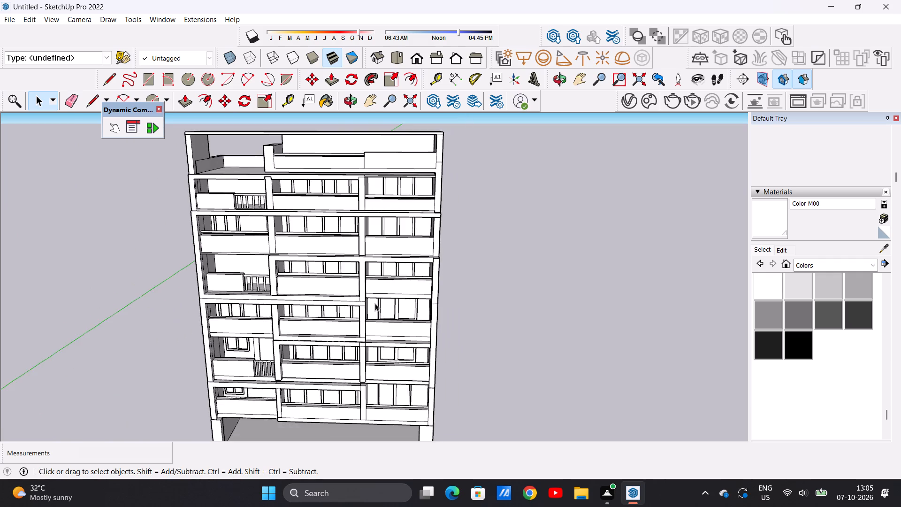
Paint the taller front wall's end face, where the rooftop handrail meets it, with white Color M00.
middle_click_drag(351, 351, 341, 314)
scroll(313, 169, "up", 16)
middle_click_drag(324, 195, 459, 199)
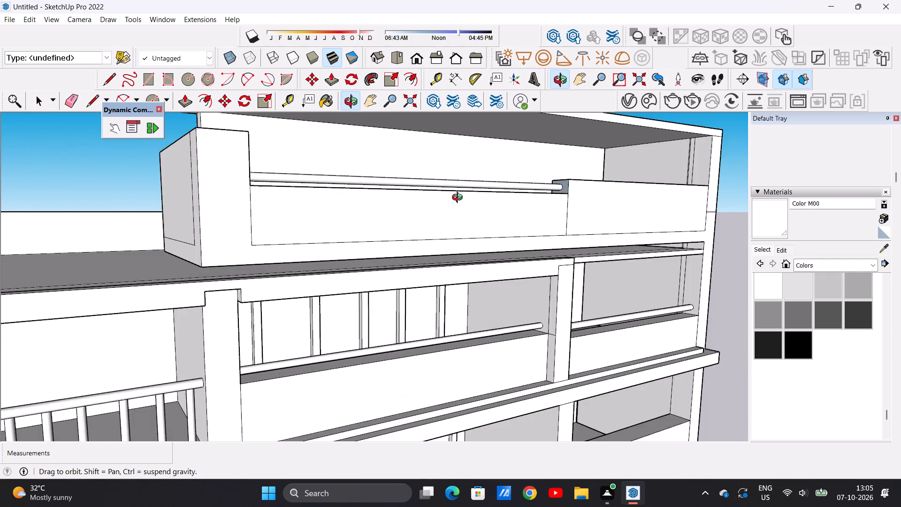
middle_click_drag(459, 199, 391, 202)
middle_click_drag(383, 205, 374, 208)
scroll(532, 170, "up", 6)
middle_click_drag(526, 184, 538, 187)
scroll(538, 187, "up", 1)
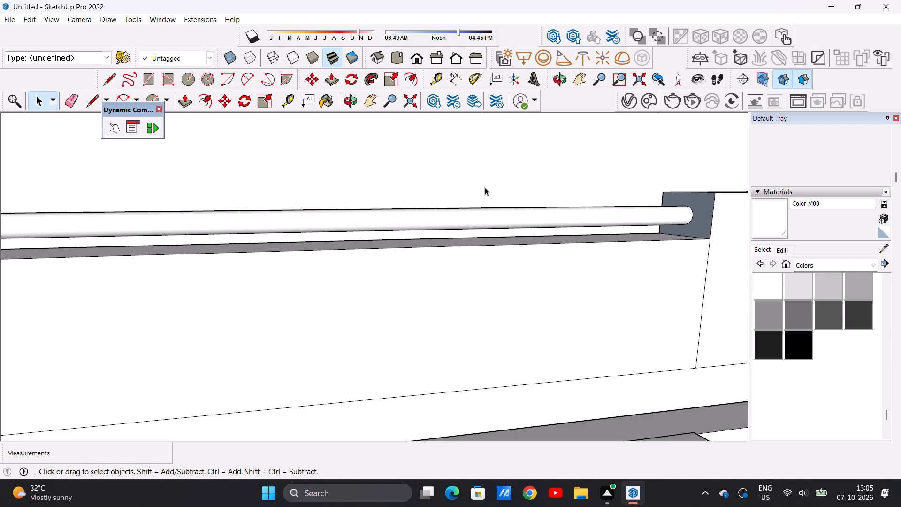
scroll(424, 192, "down", 7)
scroll(518, 187, "up", 6)
middle_click_drag(550, 197, 585, 201)
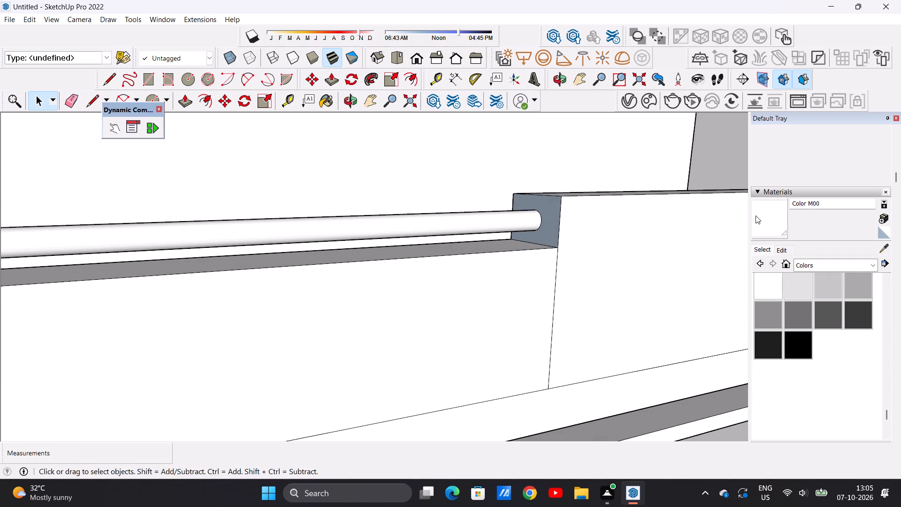
left_click(759, 216)
left_click(554, 218)
key("space")
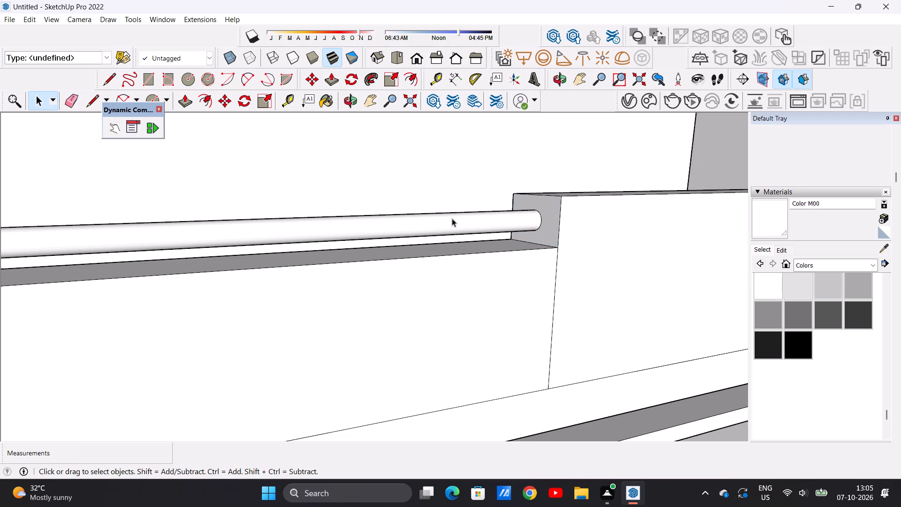
Examine the building's front elevation from the rooftop terrace bay down to the open ground floor.
scroll(380, 212, "down", 20)
scroll(380, 212, "down", 3)
middle_click_drag(461, 226, 370, 159)
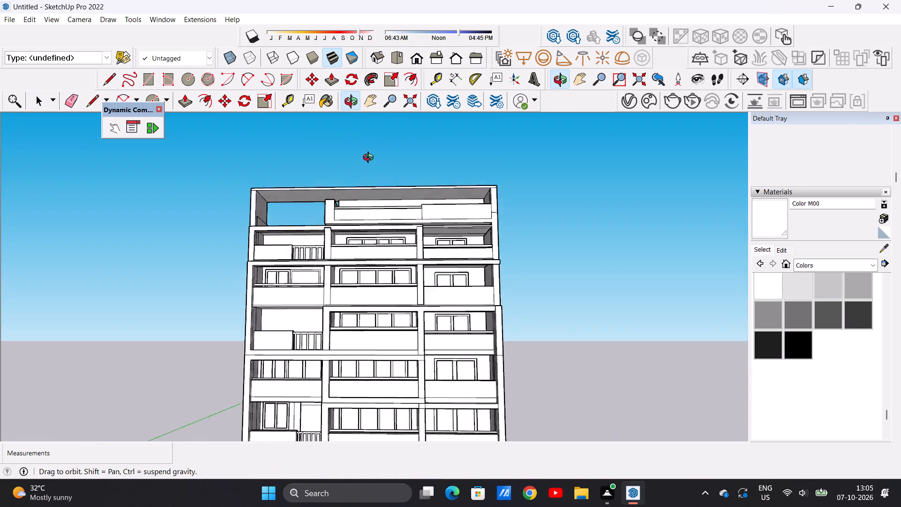
middle_click_drag(370, 159, 382, 185)
scroll(359, 192, "down", 13)
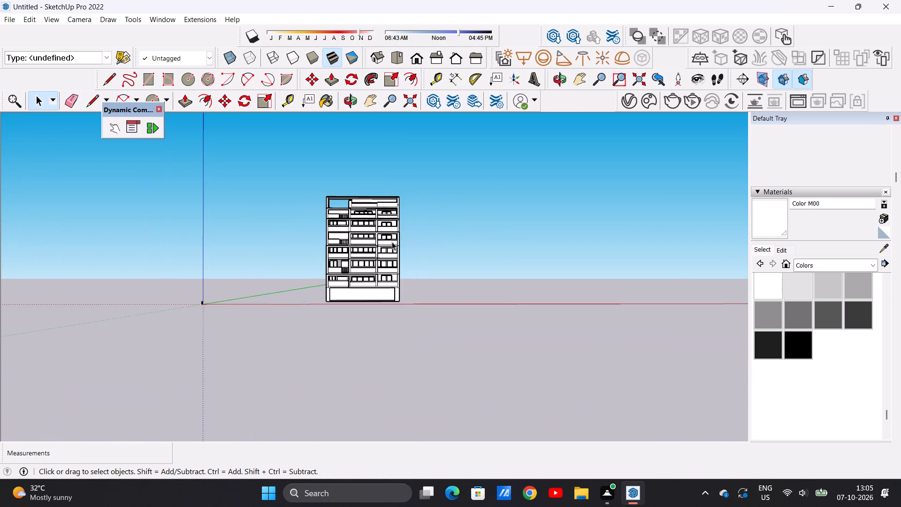
scroll(370, 322, "up", 7)
middle_click_drag(320, 234, 294, 376)
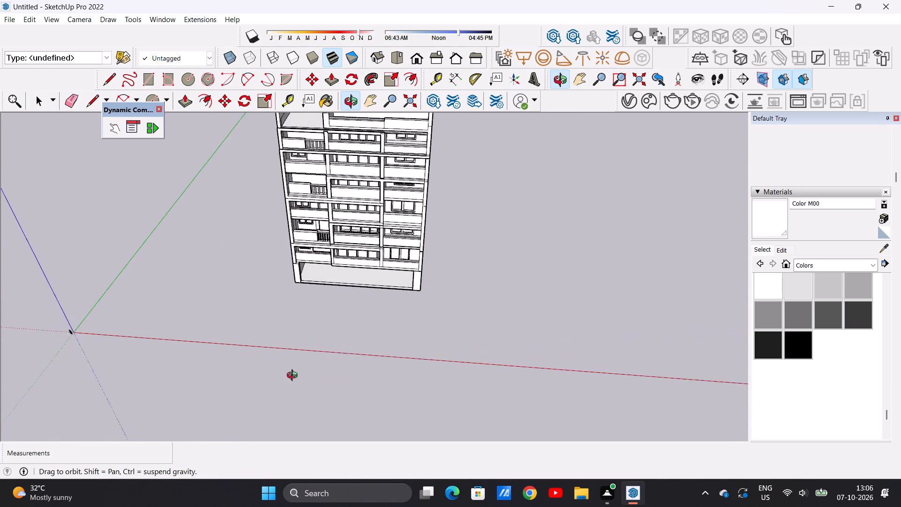
middle_click_drag(294, 376, 301, 370)
scroll(313, 345, "down", 9)
scroll(312, 284, "up", 11)
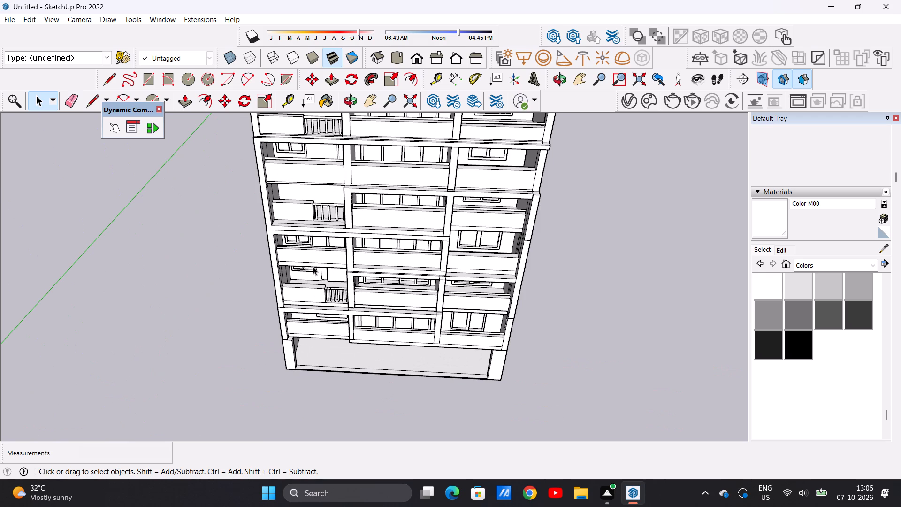
scroll(277, 280, "down", 2)
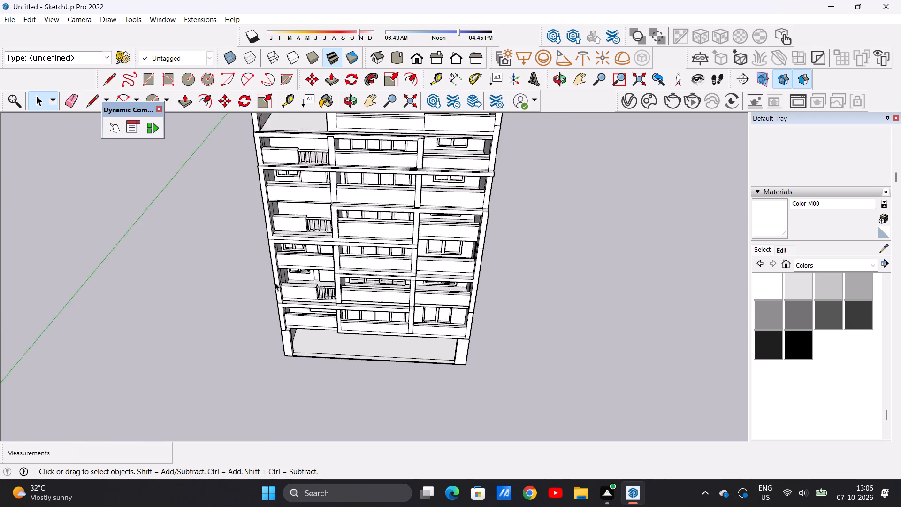
scroll(275, 283, "down", 9)
middle_click_drag(285, 281, 318, 181)
scroll(347, 201, "up", 17)
scroll(320, 204, "down", 1)
scroll(320, 204, "up", 1)
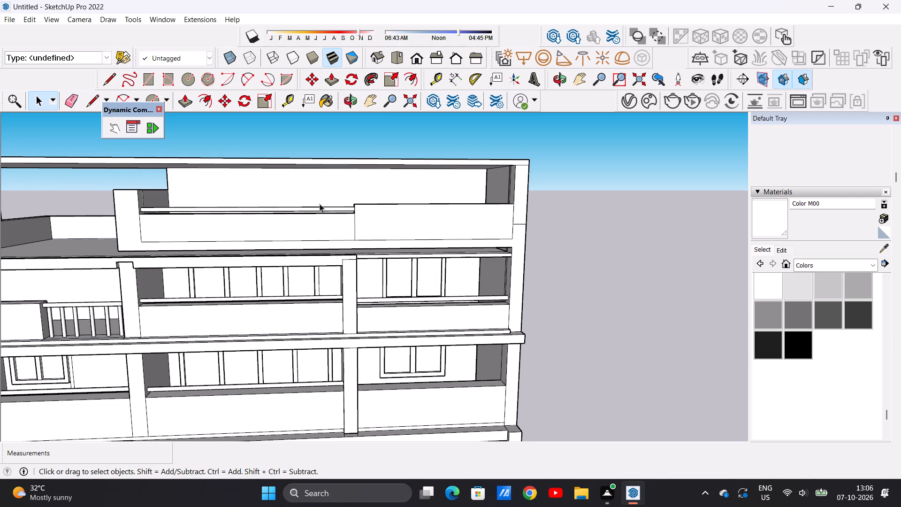
scroll(246, 228, "down", 10)
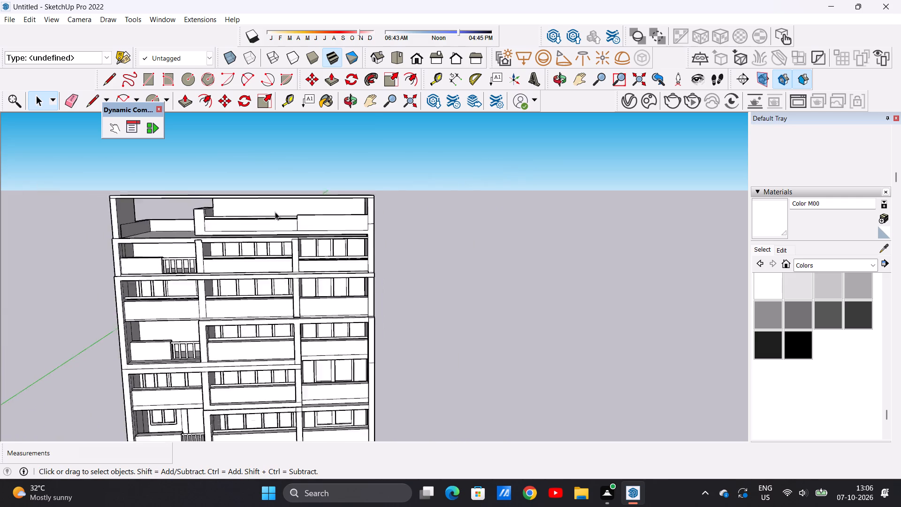
scroll(275, 212, "down", 9)
scroll(278, 373, "up", 6)
scroll(267, 315, "up", 7)
middle_click_drag(262, 318, 260, 268)
middle_click_drag(280, 313, 264, 365)
middle_click_drag(265, 360, 296, 318)
scroll(281, 356, "down", 20)
scroll(281, 356, "down", 3)
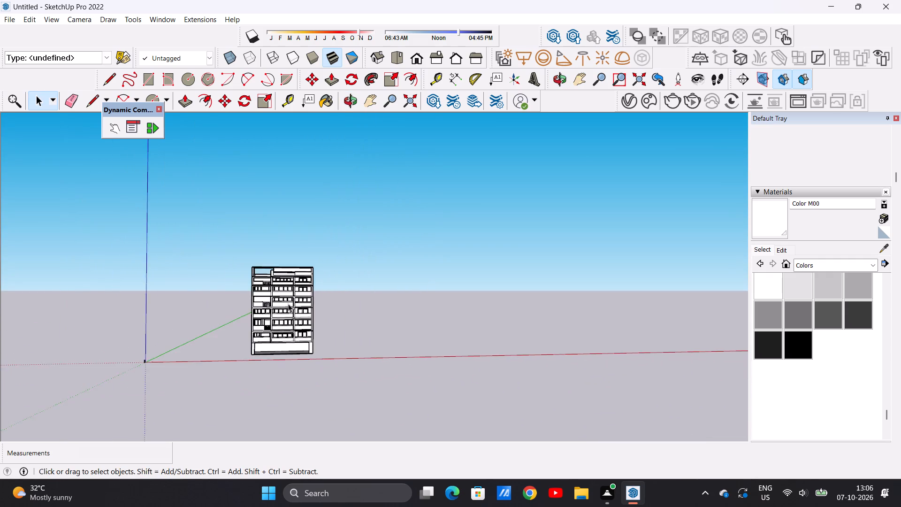
scroll(288, 302, "up", 13)
scroll(264, 262, "down", 8)
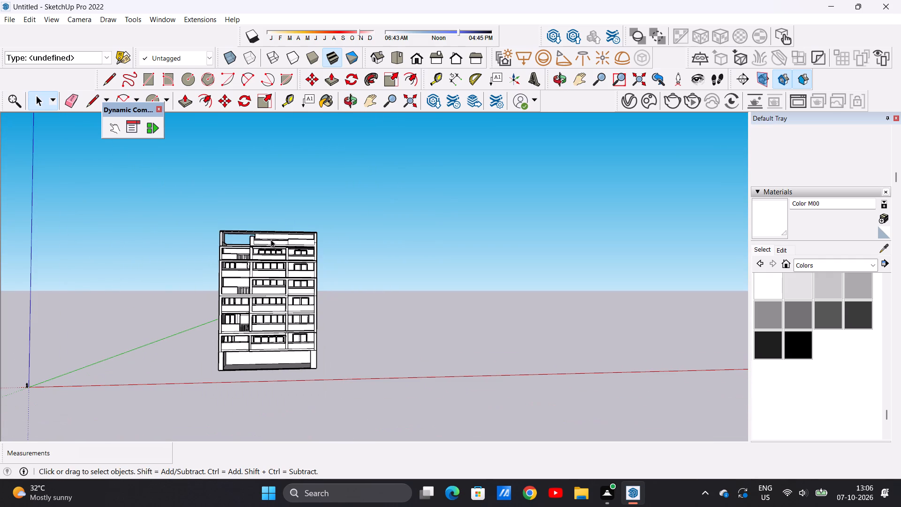
scroll(266, 253, "up", 1)
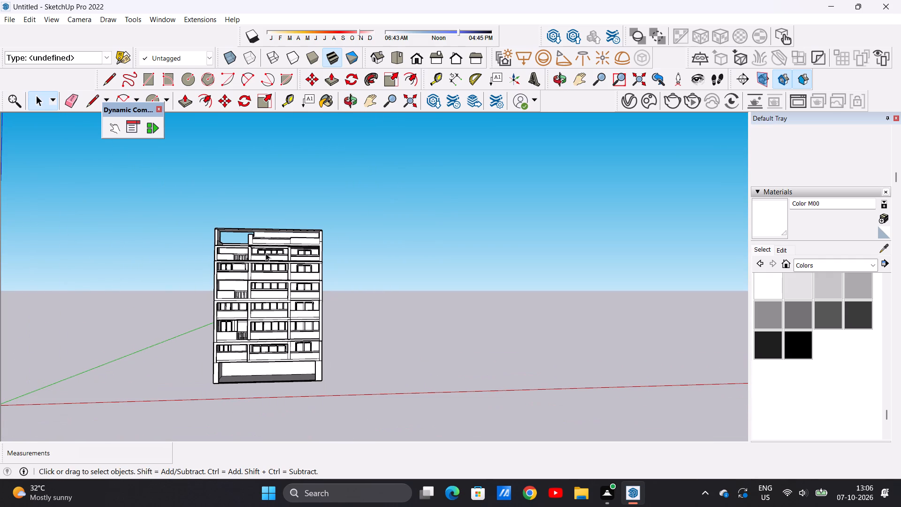
scroll(266, 253, "up", 1)
scroll(266, 253, "down", 3)
Examine the upper floors and the open rooftop terrace corner obliquely from both side walls.
middle_click_drag(267, 245, 92, 274)
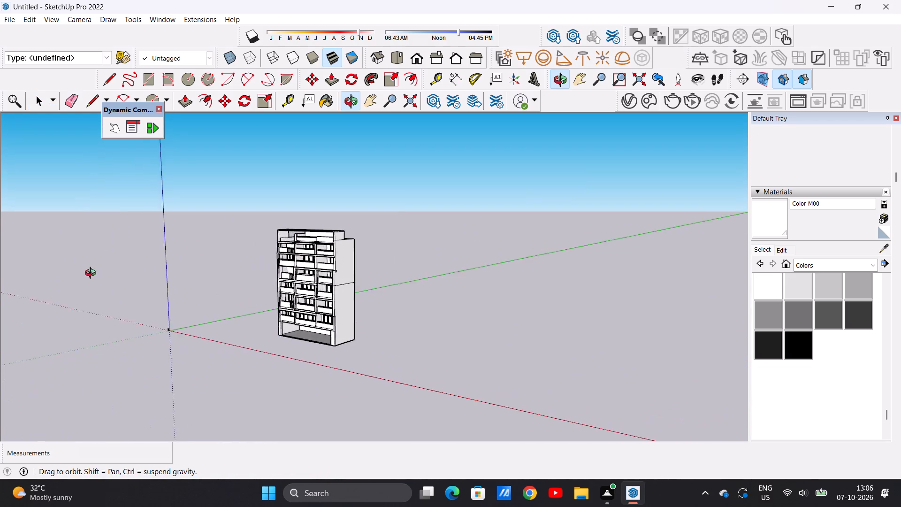
middle_click_drag(92, 274, 310, 274)
scroll(251, 286, "up", 15)
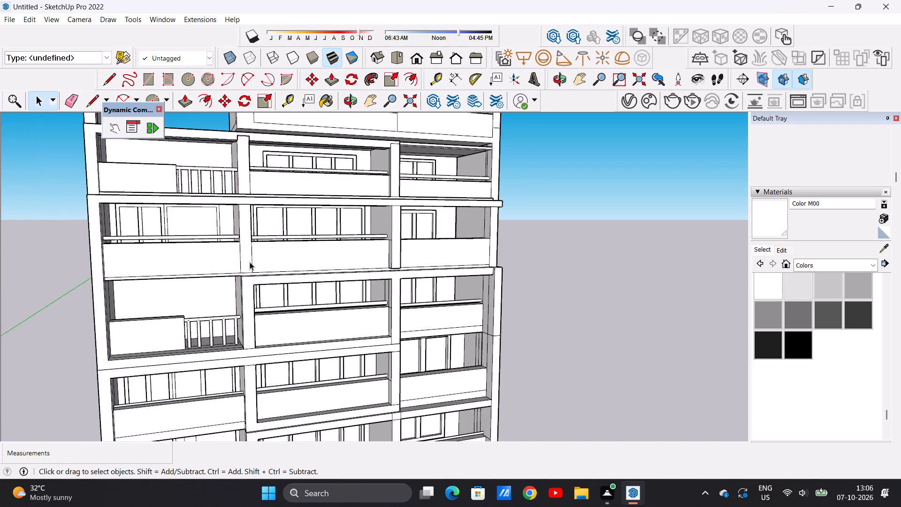
scroll(251, 262, "up", 5)
middle_click_drag(224, 246, 353, 256)
scroll(353, 256, "up", 1)
scroll(342, 246, "down", 9)
middle_click_drag(284, 241, 302, 249)
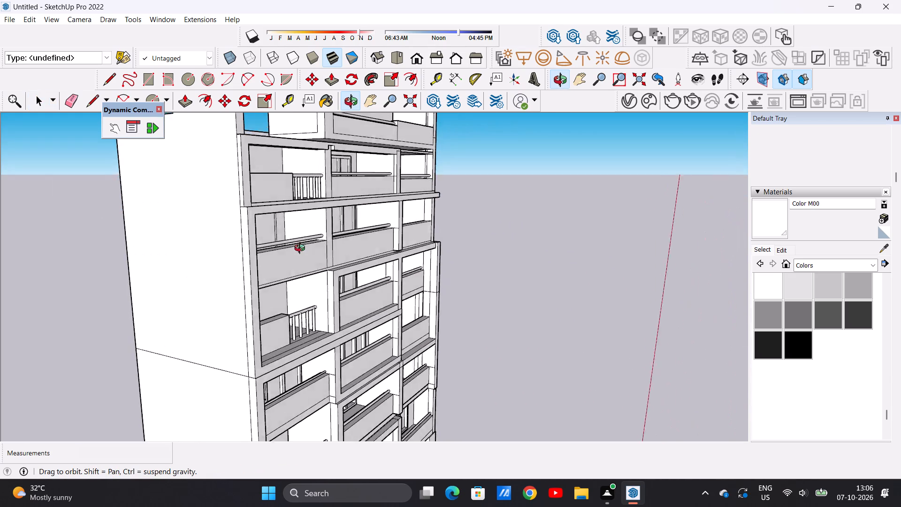
middle_click_drag(302, 249, 321, 244)
scroll(269, 225, "down", 8)
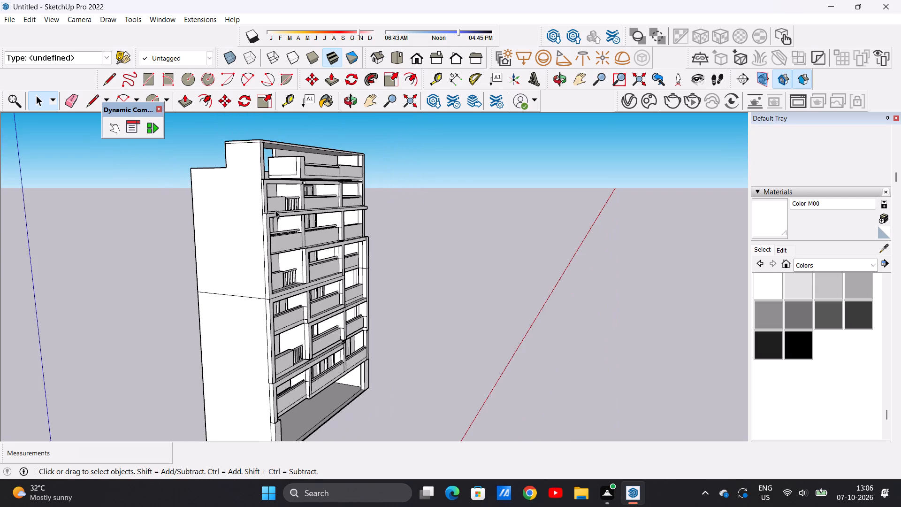
scroll(270, 159, "up", 8)
middle_click_drag(234, 188, 205, 218)
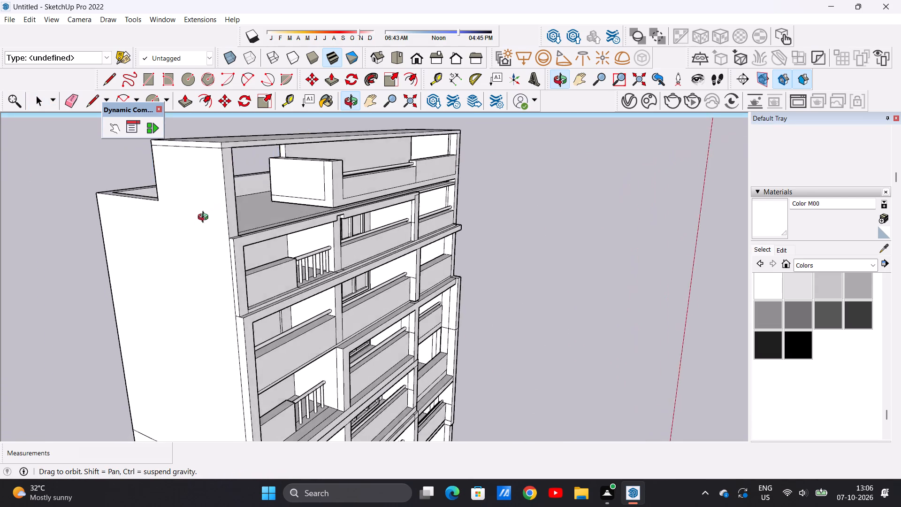
middle_click_drag(205, 218, 162, 260)
scroll(212, 246, "up", 5)
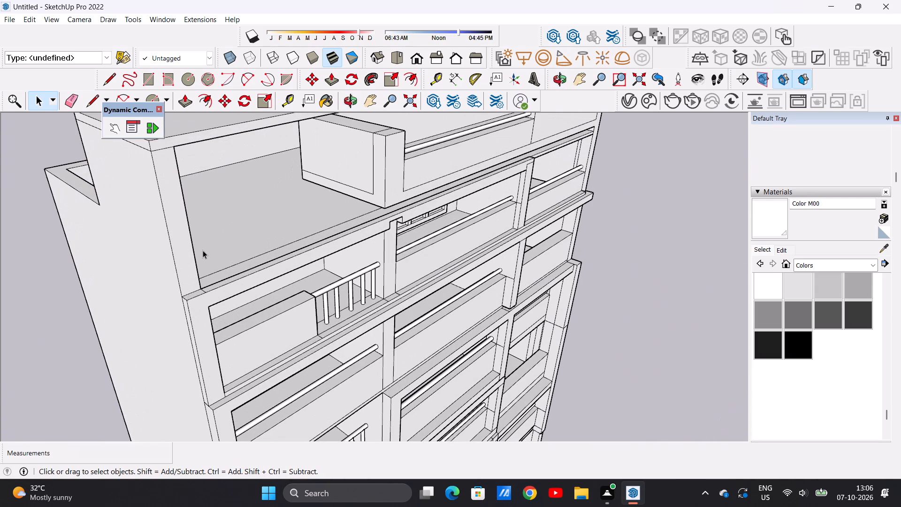
key("p")
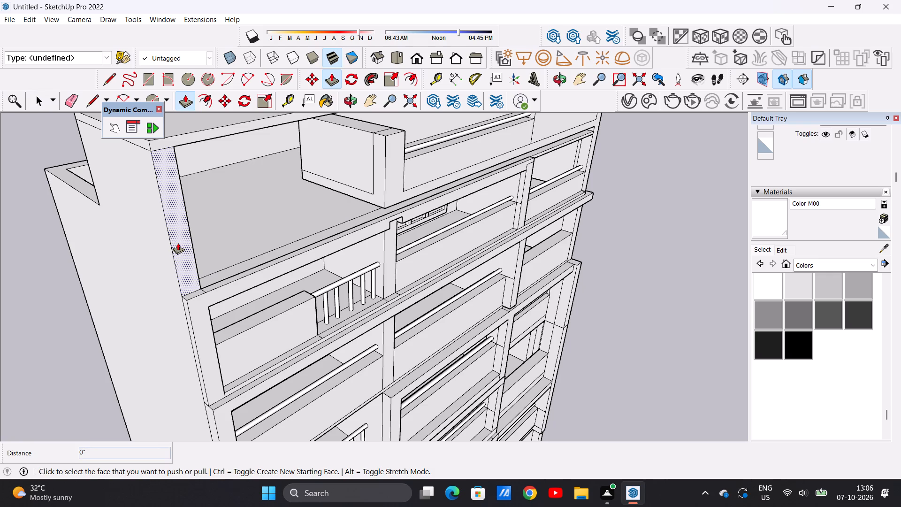
key("space")
Examine the stepped balcony frames and columns of the middle and lower floors beside the railed balconies.
scroll(212, 245, "down", 12)
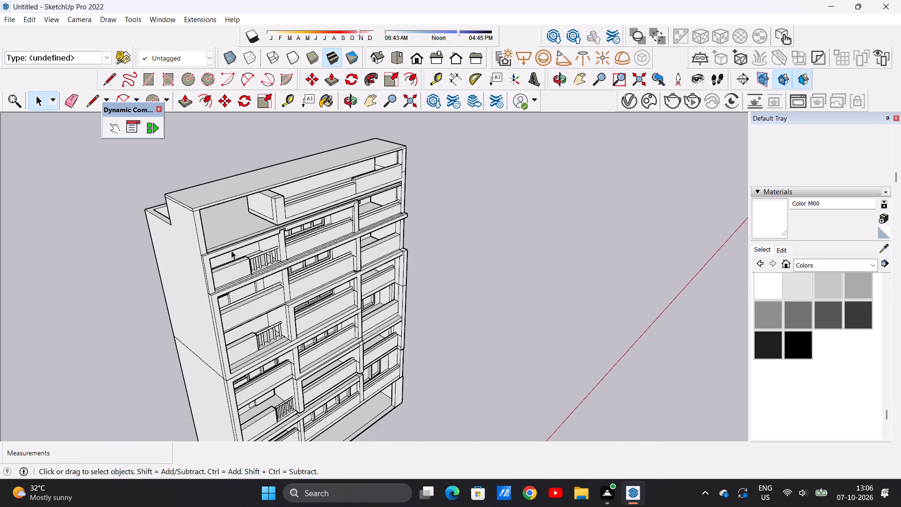
scroll(229, 350, "up", 5)
middle_click_drag(220, 331, 204, 291)
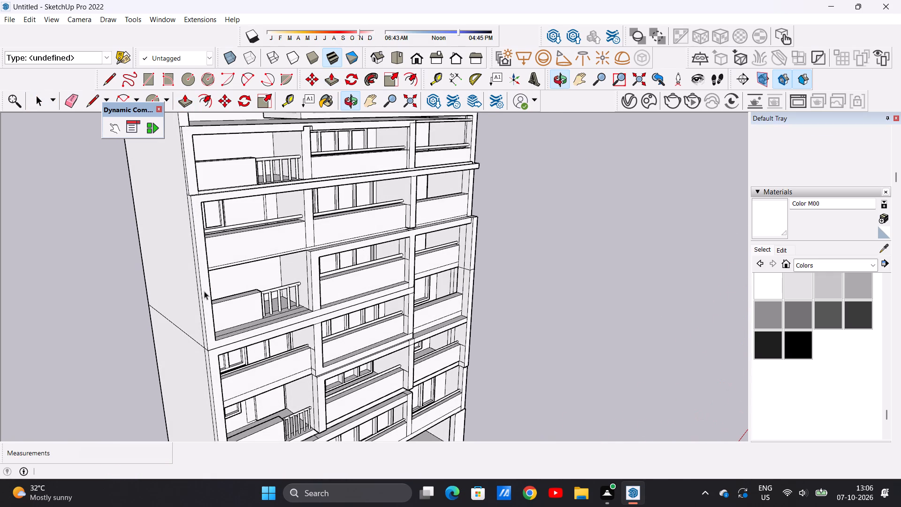
scroll(236, 338, "up", 4)
middle_click_drag(203, 340, 266, 330)
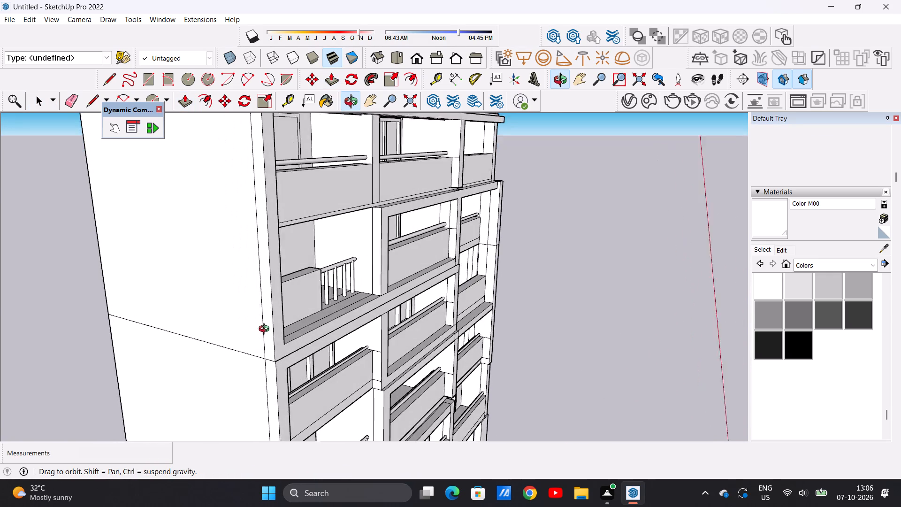
middle_click_drag(266, 330, 228, 351)
scroll(357, 257, "up", 2)
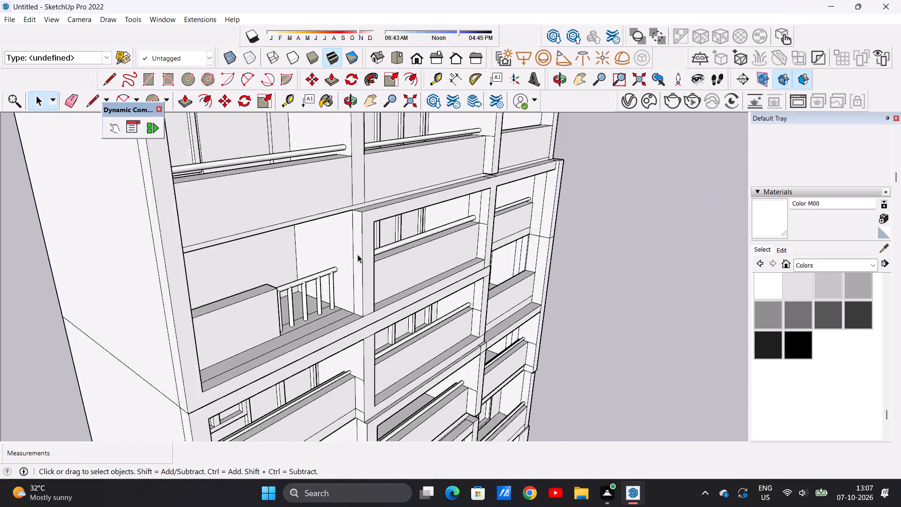
scroll(358, 254, "up", 4)
scroll(352, 260, "down", 4)
middle_click_drag(369, 256, 288, 228)
scroll(282, 234, "down", 10)
scroll(295, 283, "up", 4)
middle_click_drag(269, 278, 341, 278)
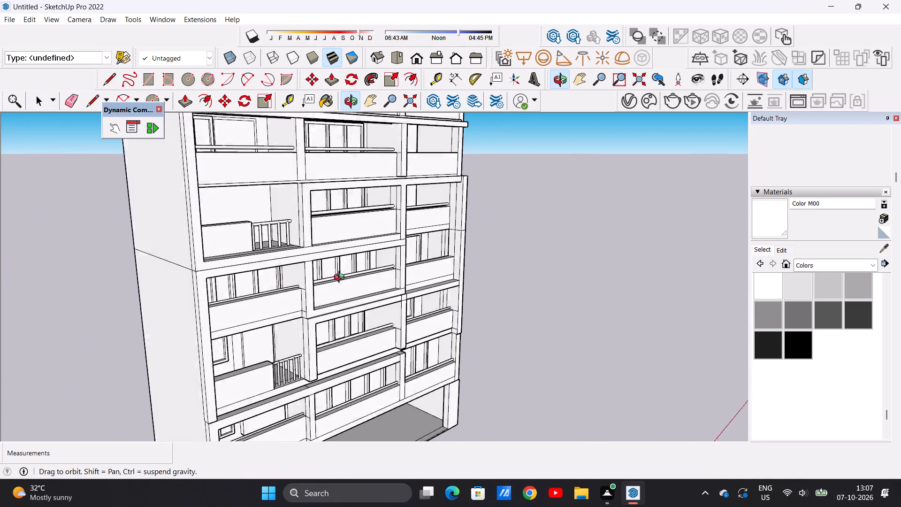
middle_click_drag(341, 278, 382, 276)
middle_click(382, 277)
scroll(333, 282, "up", 4)
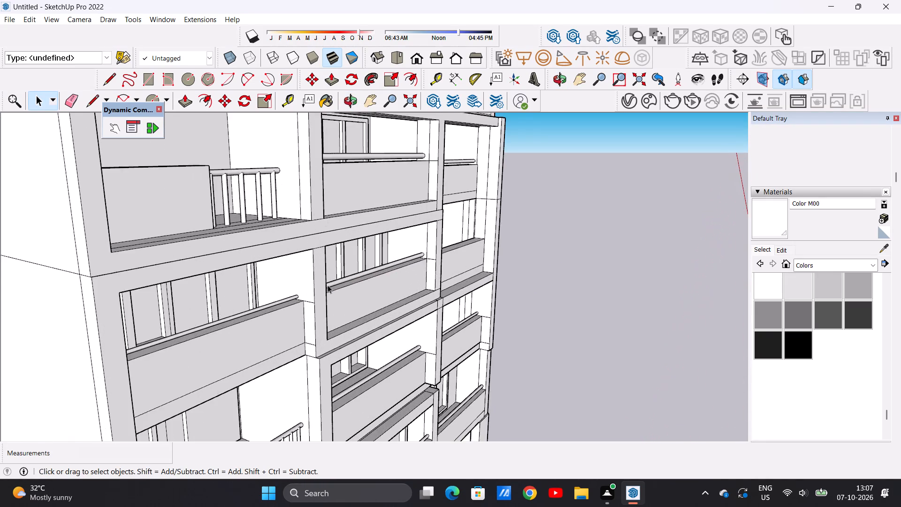
scroll(328, 285, "up", 4)
scroll(320, 290, "down", 9)
scroll(230, 334, "up", 3)
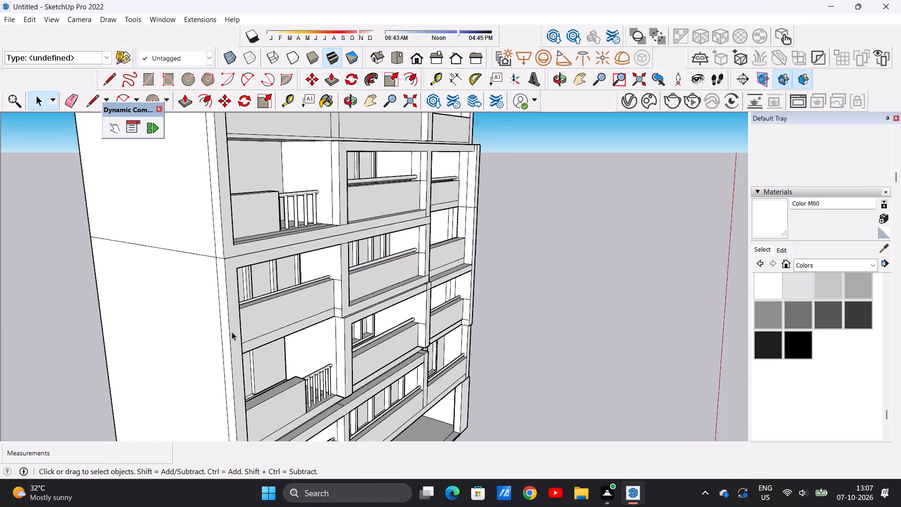
scroll(232, 332, "up", 1)
scroll(233, 331, "down", 10)
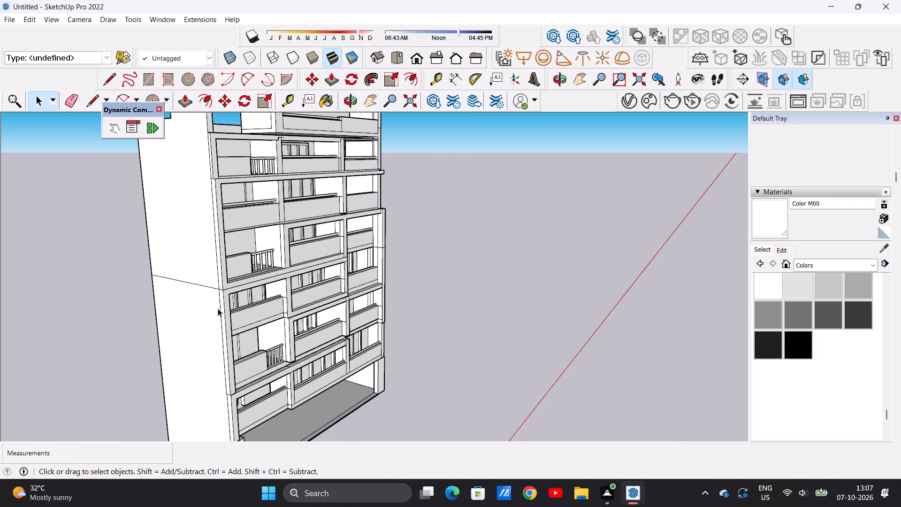
scroll(240, 367, "up", 8)
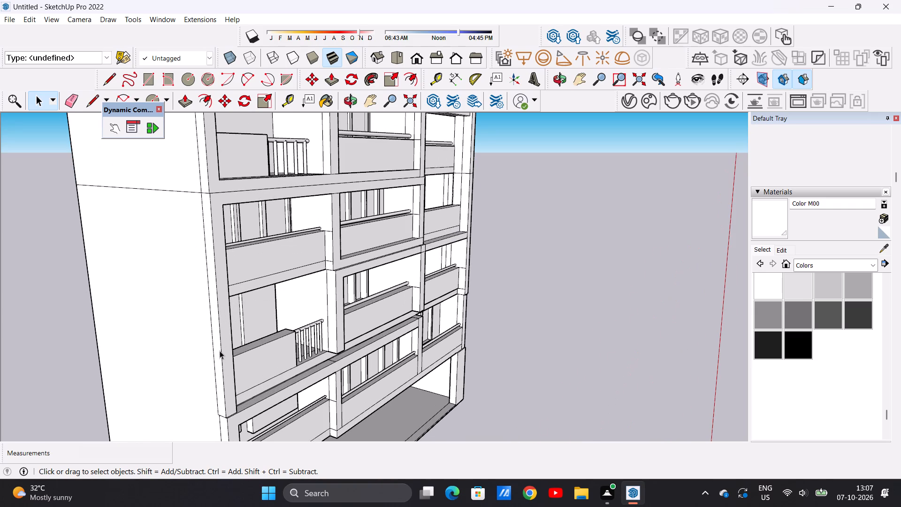
Examine the lower balconies and the opposite side wall, returning to the full front elevation.
middle_click_drag(228, 346, 206, 339)
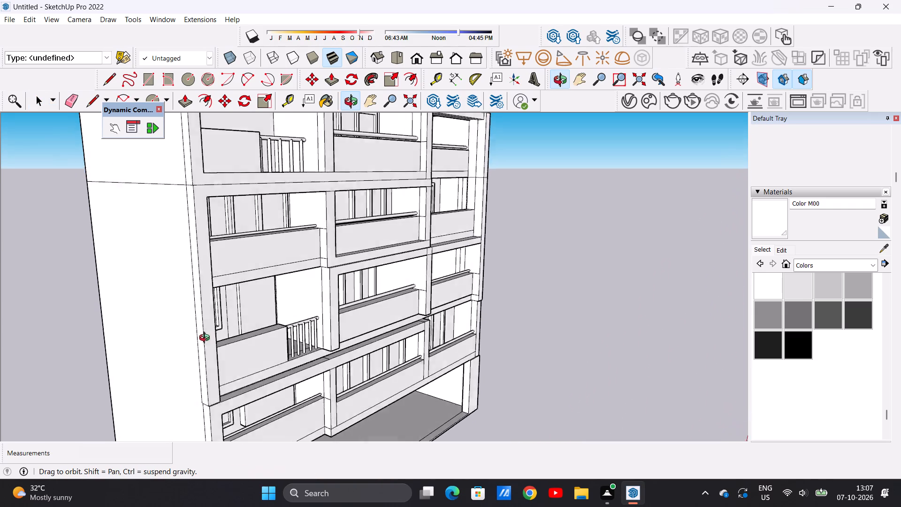
middle_click_drag(206, 339, 91, 343)
middle_click_drag(338, 269, 165, 285)
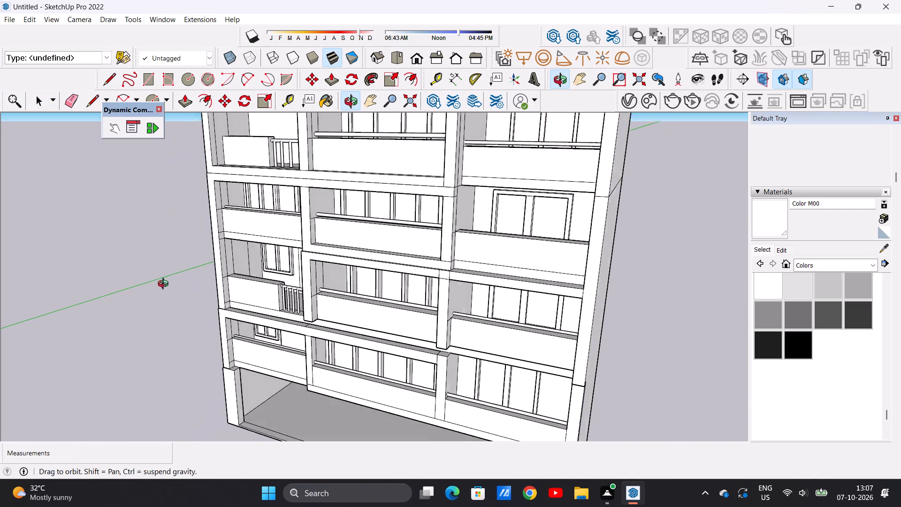
middle_click_drag(165, 285, 160, 286)
middle_click_drag(465, 252, 340, 258)
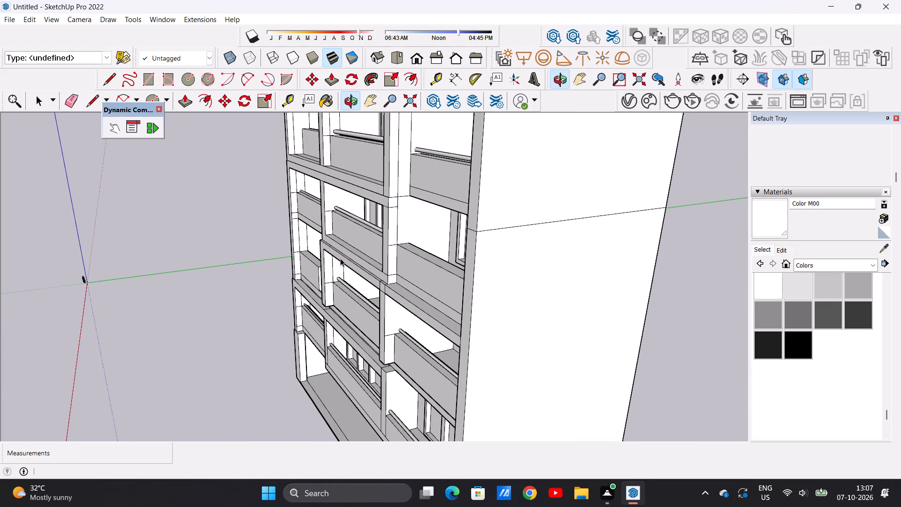
scroll(340, 258, "down", 20)
scroll(340, 258, "down", 1)
scroll(388, 227, "up", 5)
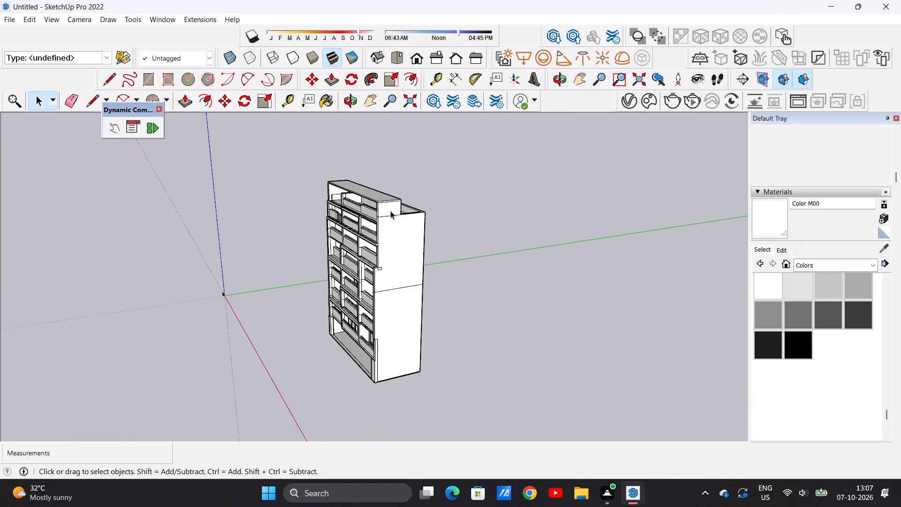
scroll(390, 211, "up", 3)
scroll(379, 223, "down", 1)
scroll(379, 224, "up", 9)
middle_click_drag(325, 253, 535, 219)
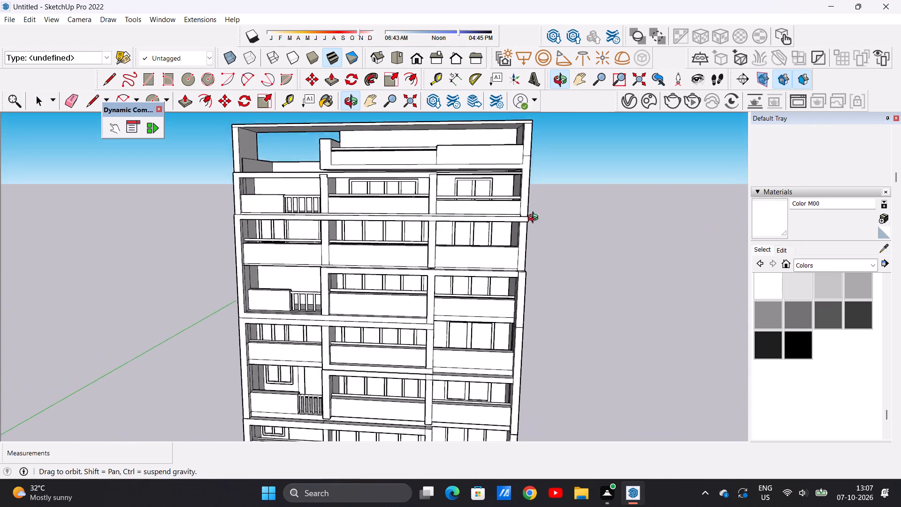
Push/Pull the upper part of the building's blank side wall outward about 15' 1", widening the facade beside the balconies.
middle_click_drag(535, 219, 535, 218)
scroll(297, 224, "down", 13)
scroll(291, 256, "up", 7)
middle_click_drag(269, 254, 375, 255)
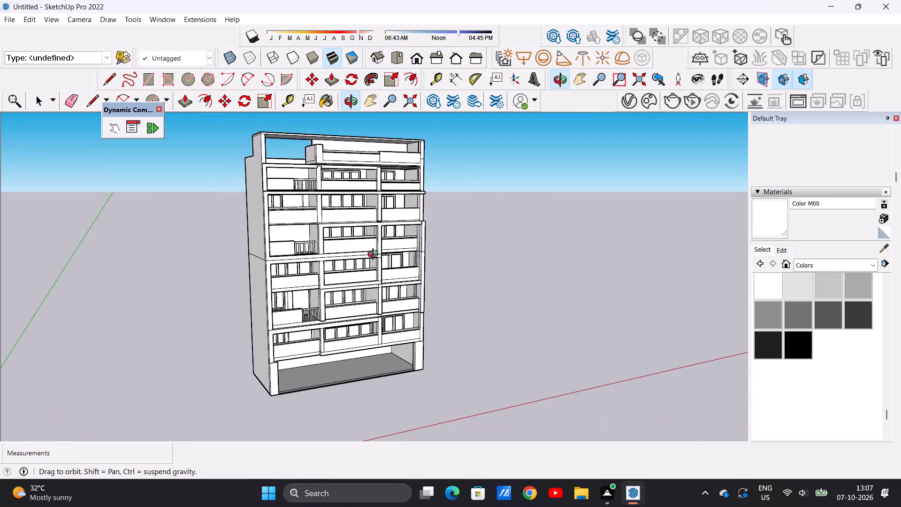
middle_click_drag(375, 255, 305, 253)
scroll(330, 207, "up", 10)
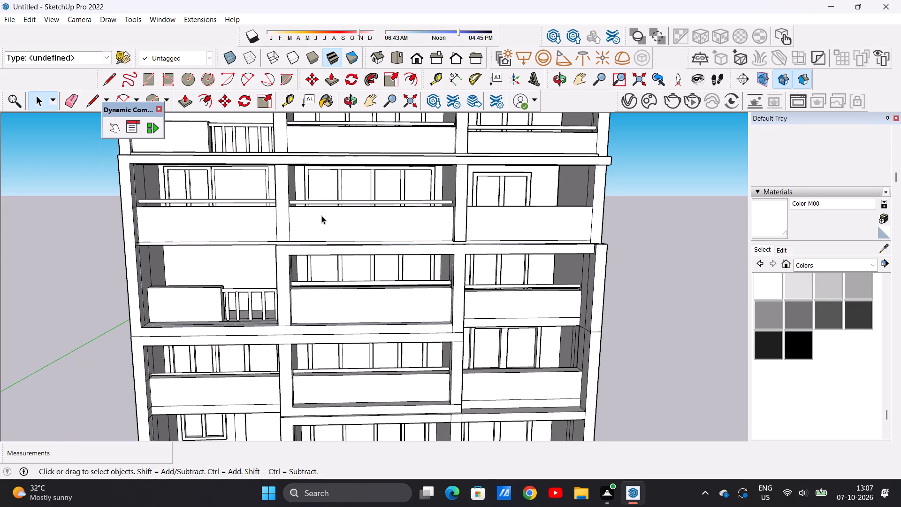
scroll(326, 189, "down", 7)
middle_click_drag(496, 199, 237, 214)
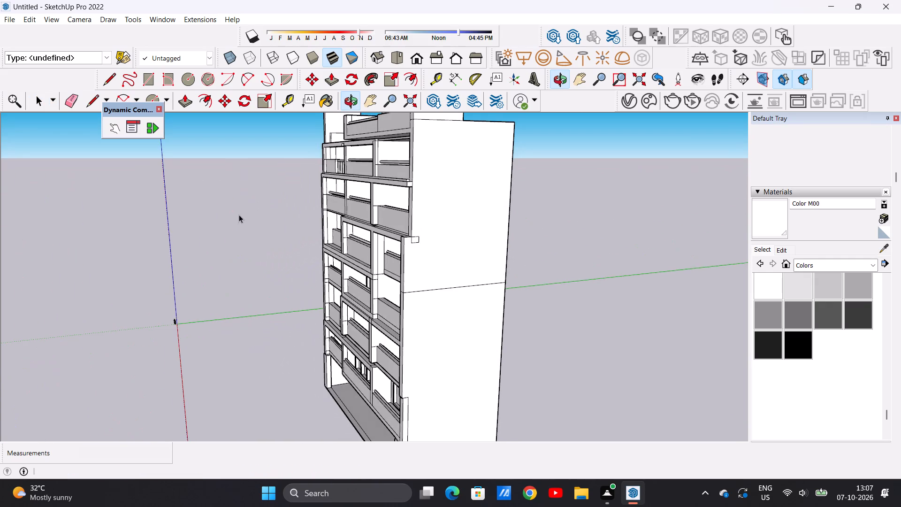
scroll(467, 207, "up", 4)
key("p")
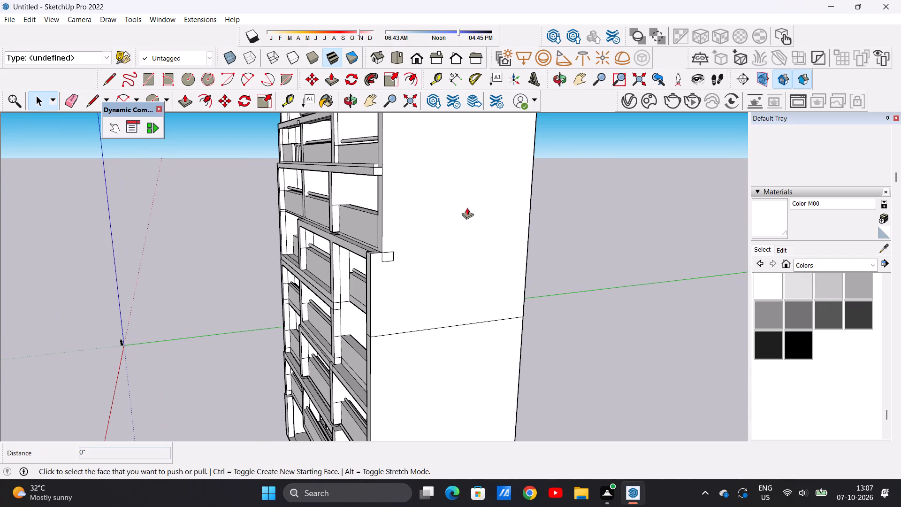
left_click(457, 211)
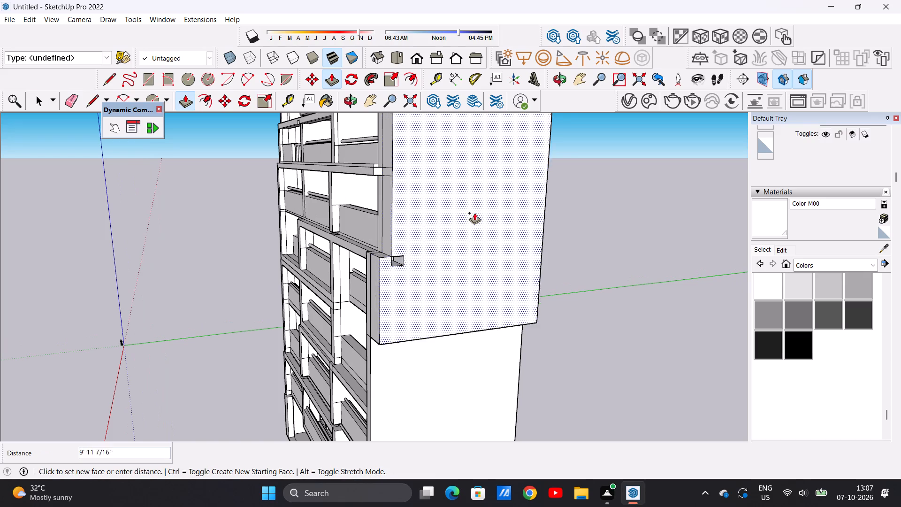
scroll(487, 213, "down", 4)
middle_click_drag(484, 213, 625, 197)
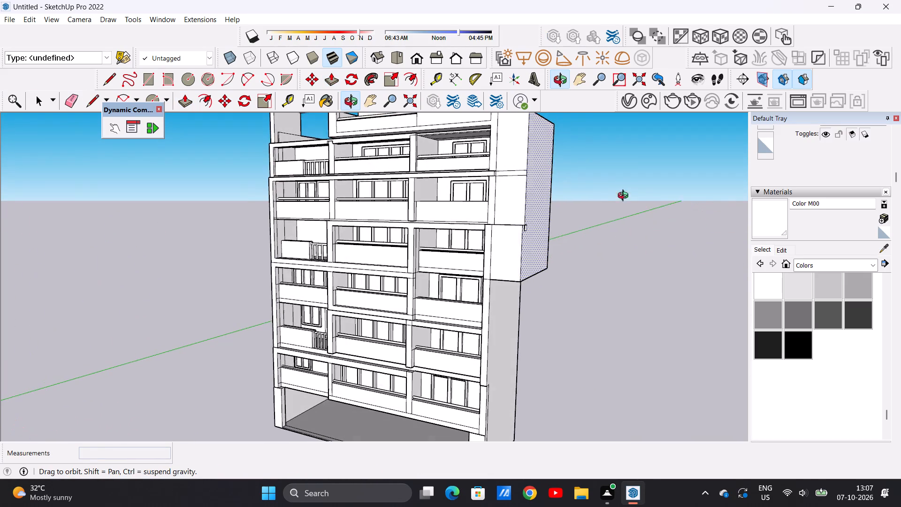
middle_click_drag(625, 197, 627, 197)
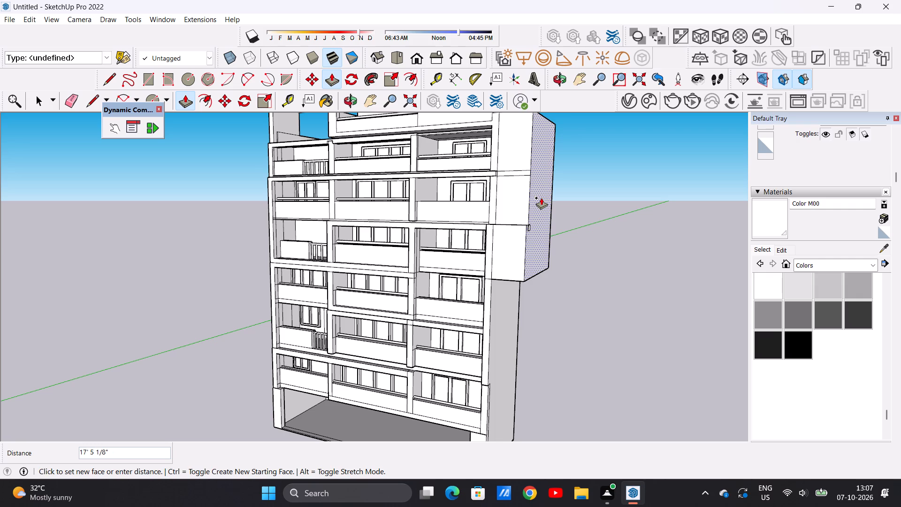
left_click(537, 197)
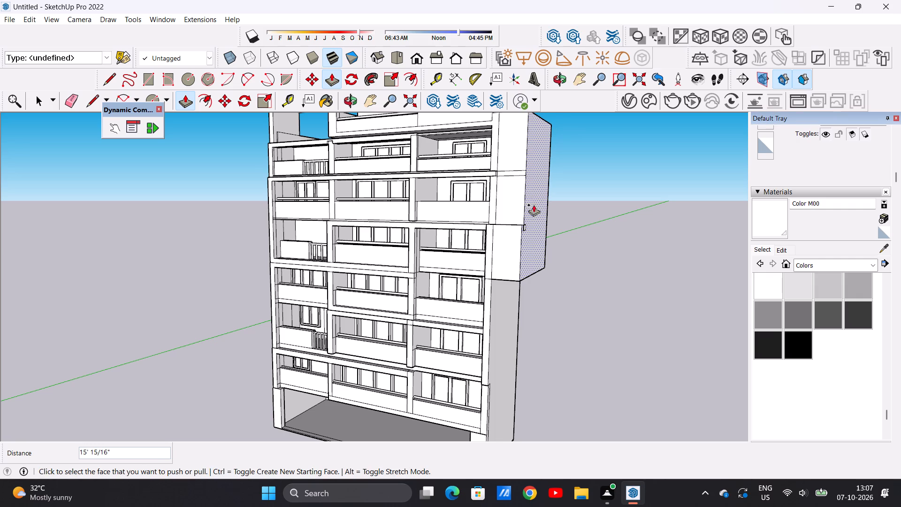
Push/Pull the lower part of the same side wall outward to line up with the extended upper part.
left_click(507, 315)
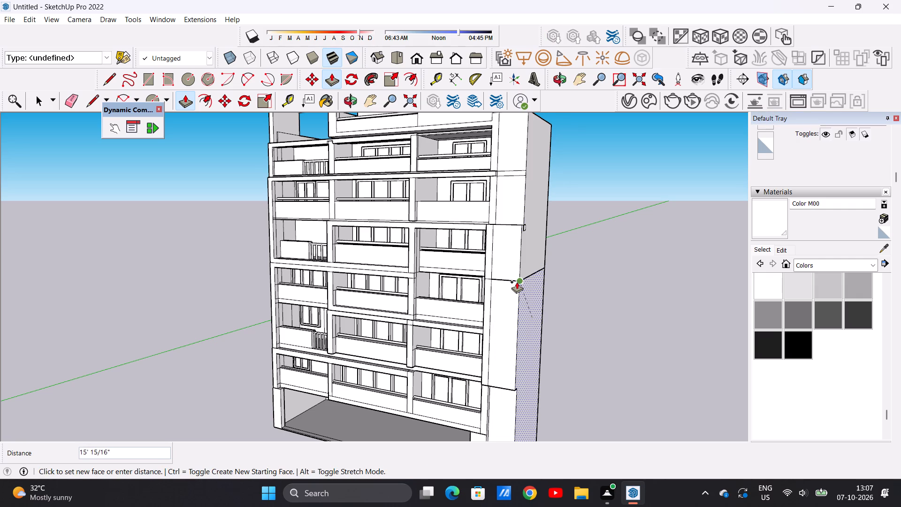
left_click(517, 282)
key("space")
Erase the horizontal floor line crossing the front of the new side strip below the uppermost balcony row.
middle_click_drag(481, 305, 529, 310)
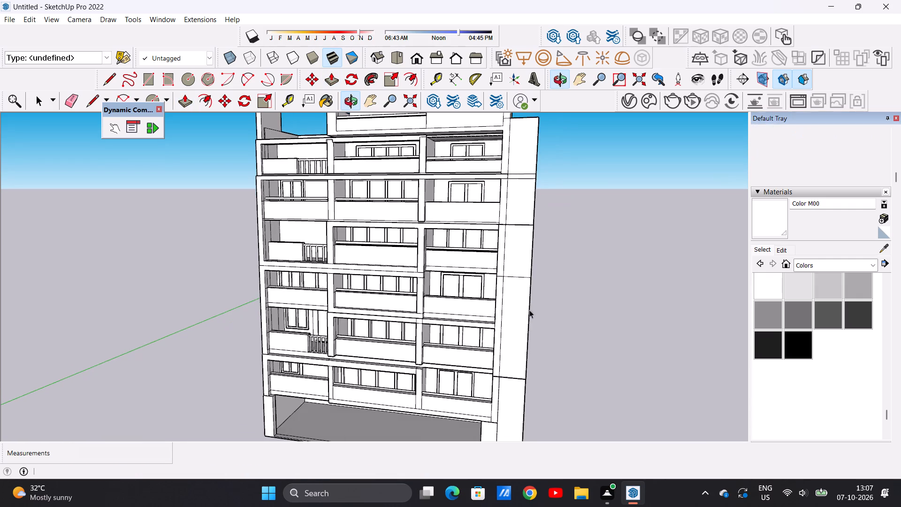
scroll(517, 305, "down", 7)
scroll(520, 246, "up", 11)
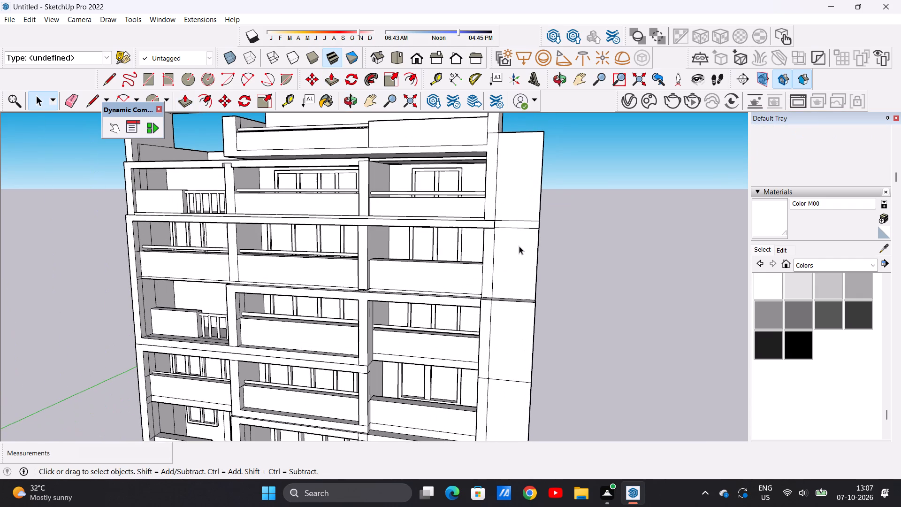
key("e")
left_click_drag(520, 220, 522, 232)
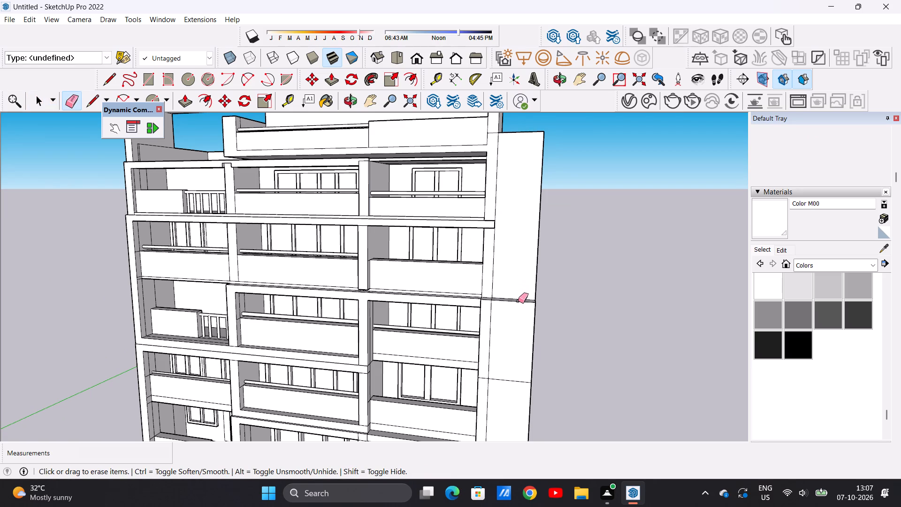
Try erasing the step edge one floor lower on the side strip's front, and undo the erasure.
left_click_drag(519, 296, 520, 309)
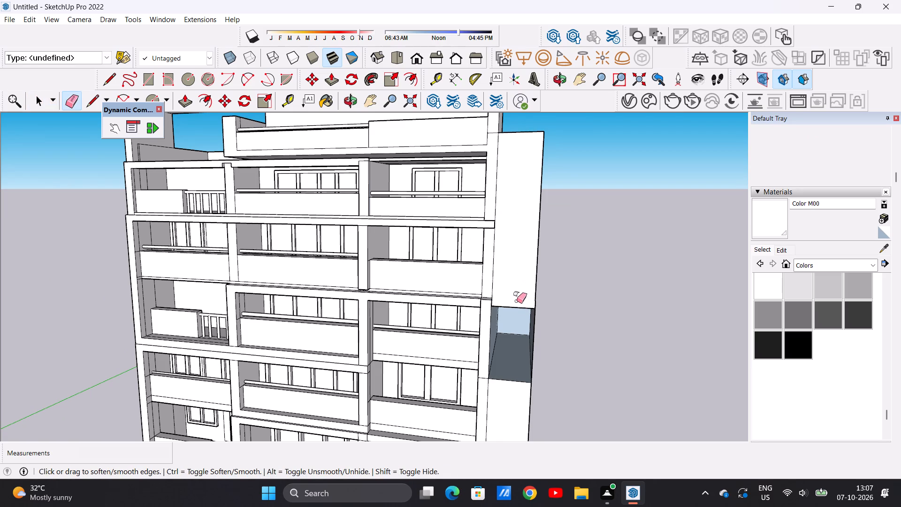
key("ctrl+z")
Close the small opening in the side wall beside the ledge with a rectangle about 4' 3" by 3' 1".
scroll(512, 339, "up", 16)
scroll(519, 287, "down", 7)
middle_click_drag(497, 262, 102, 14)
scroll(100, 0, "down", 15)
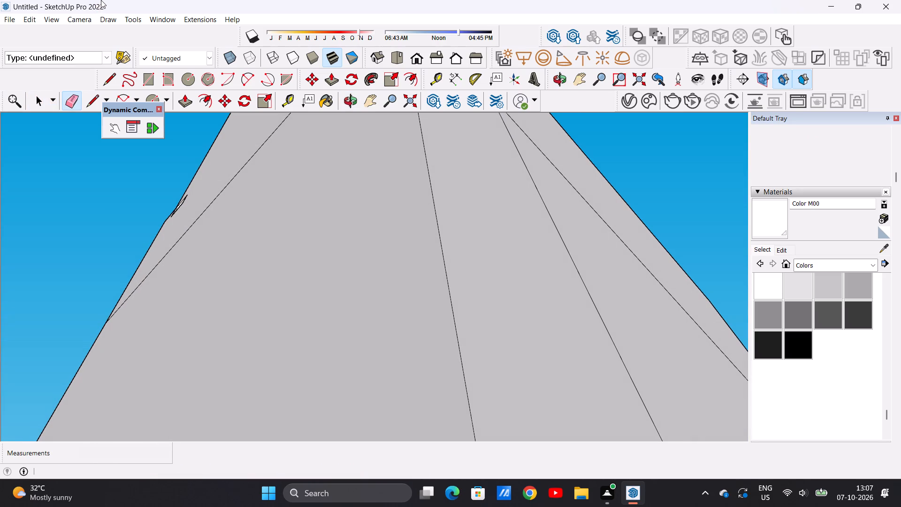
left_click(410, 60)
scroll(435, 219, "down", 16)
middle_click_drag(469, 253, 372, 272)
scroll(489, 248, "up", 16)
middle_click_drag(481, 229, 472, 320)
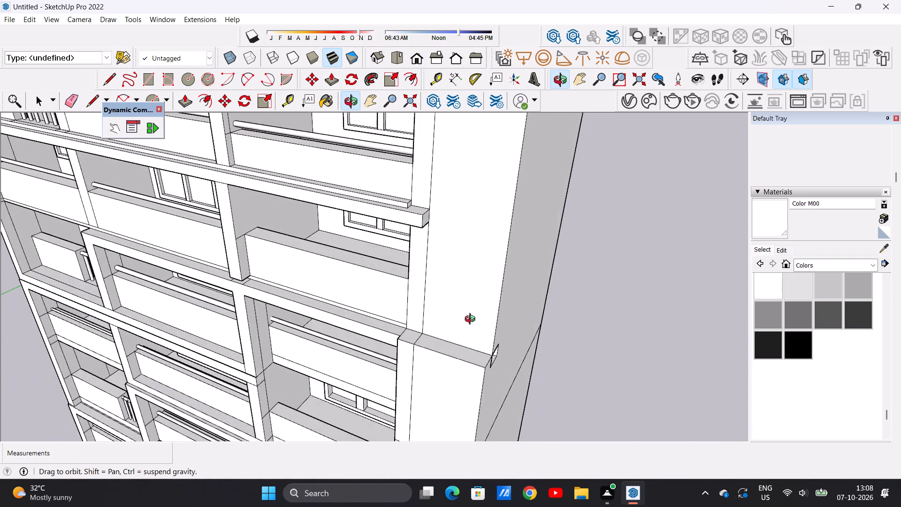
middle_click_drag(472, 320, 359, 261)
scroll(356, 306, "up", 5)
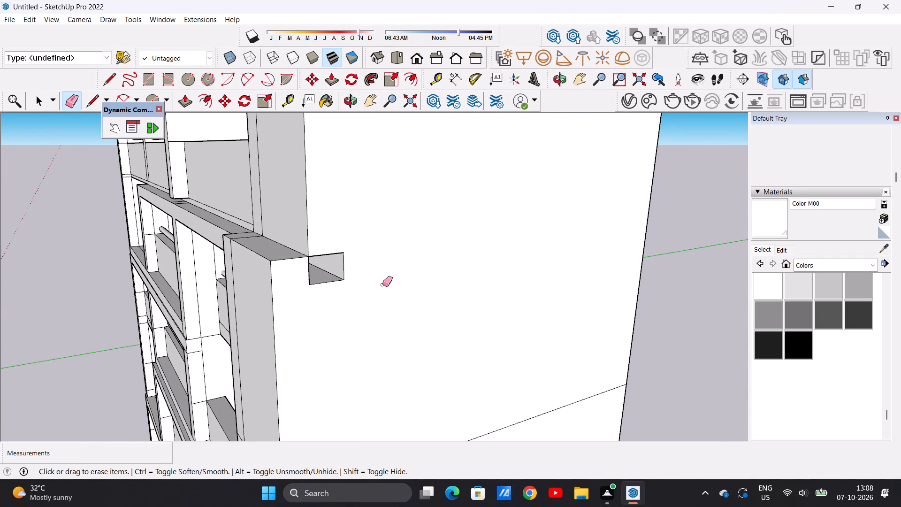
key("space")
key("r")
scroll(305, 265, "up", 5)
left_click(310, 253)
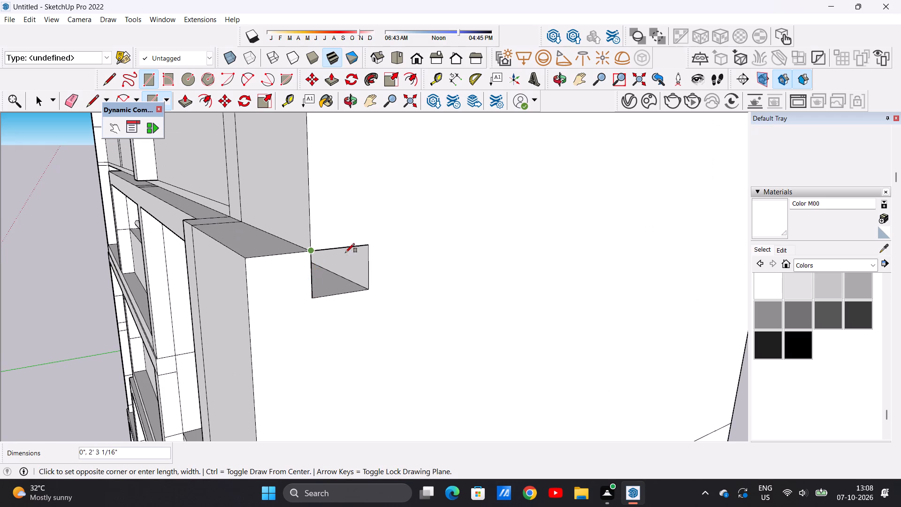
left_click(368, 248)
left_click(367, 285)
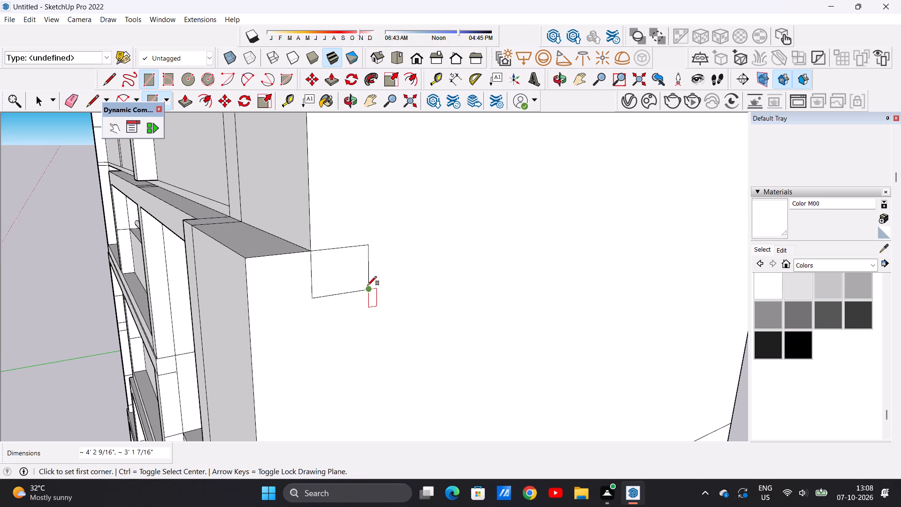
key("space")
Push/Pull the upper front face of the side strip forward until it is flush with the strip below the ledge.
scroll(353, 277, "down", 20)
scroll(353, 277, "down", 8)
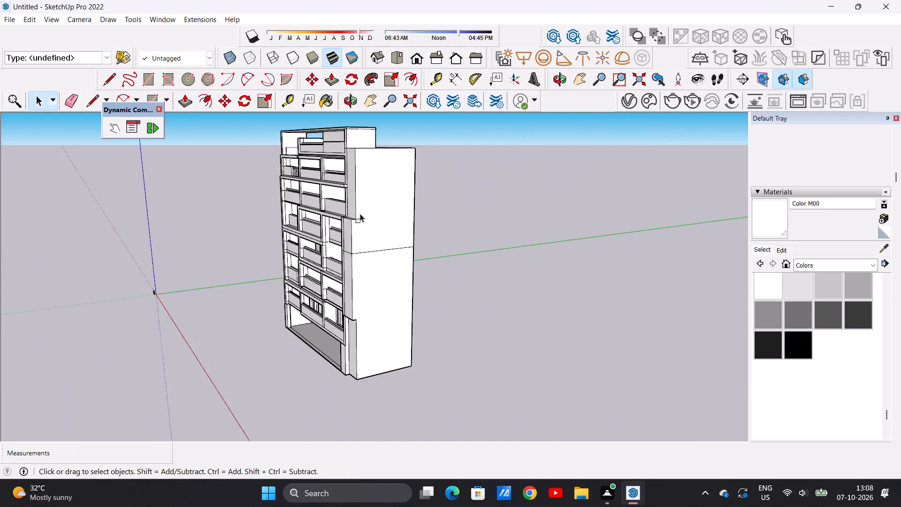
scroll(360, 214, "down", 3)
middle_click_drag(328, 260, 490, 247)
scroll(401, 187, "up", 1)
middle_click_drag(401, 187, 368, 250)
scroll(410, 202, "up", 19)
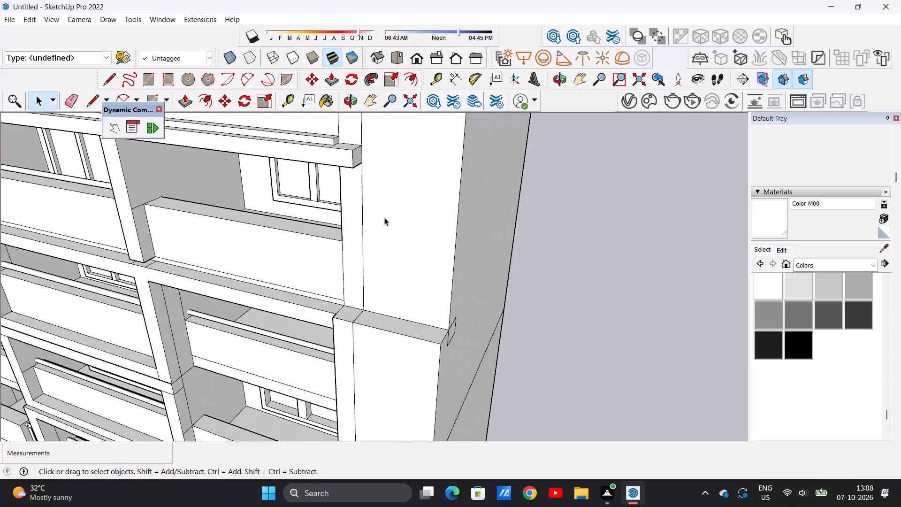
key("p")
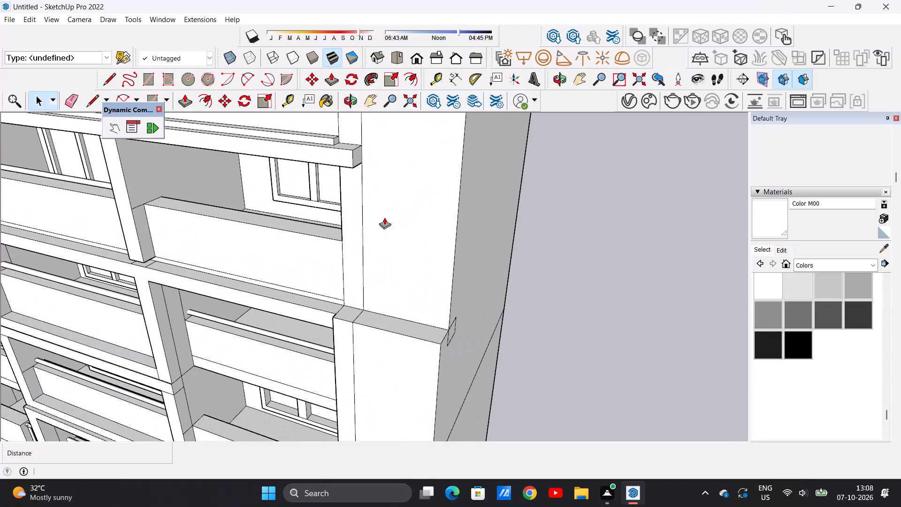
left_click(444, 286)
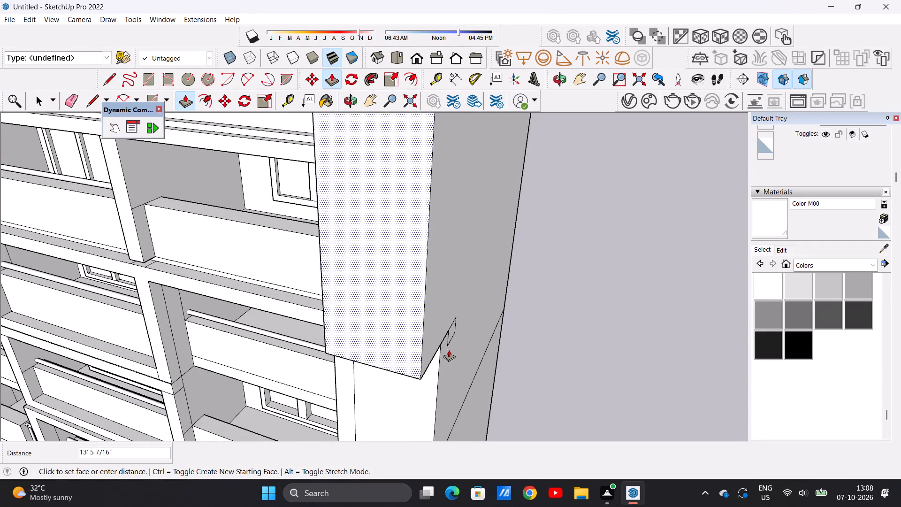
left_click(439, 345)
key("space")
Push/Pull the side strip's lowest front face forward 3' 2 3/16" toward the face of the strip above.
scroll(441, 247, "down", 7)
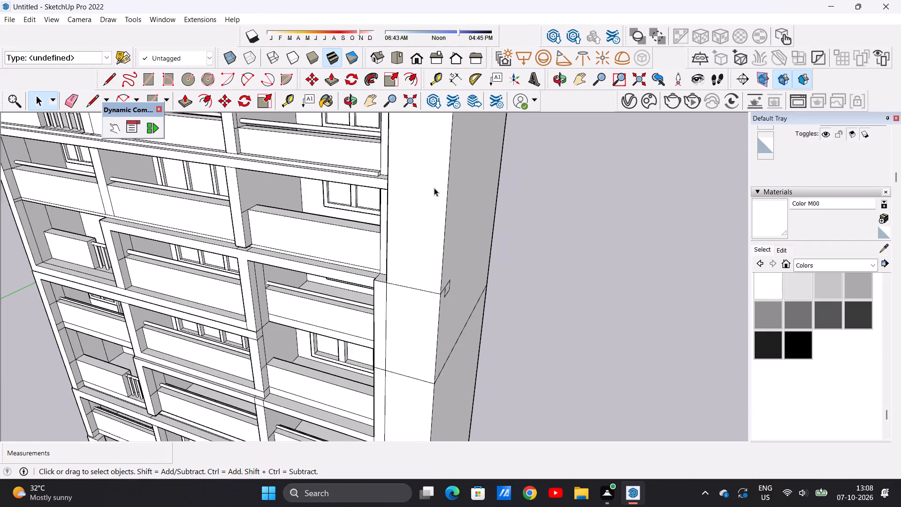
scroll(434, 188, "down", 14)
middle_click_drag(414, 326, 472, 238)
scroll(423, 330, "up", 7)
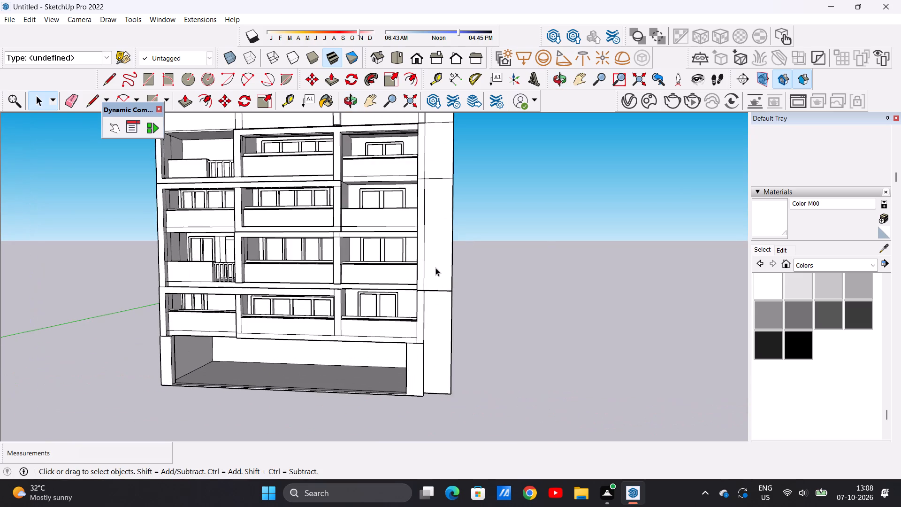
middle_click_drag(447, 257, 408, 298)
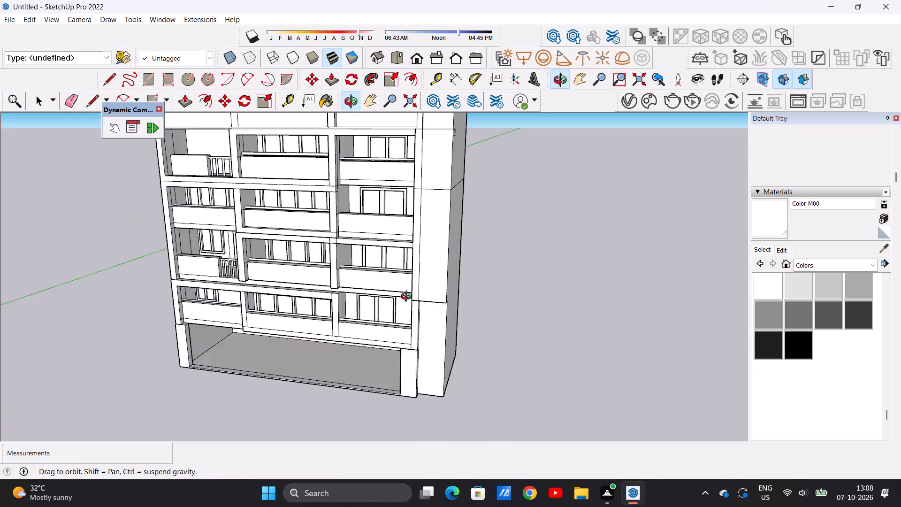
middle_click_drag(408, 298, 376, 291)
scroll(433, 340, "up", 5)
middle_click_drag(431, 340, 392, 331)
scroll(395, 315, "up", 6)
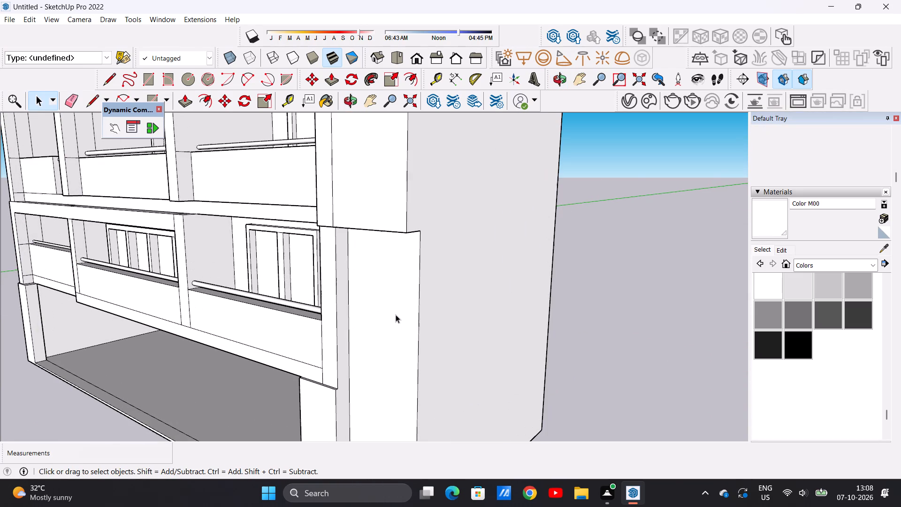
key("p")
left_click(396, 298)
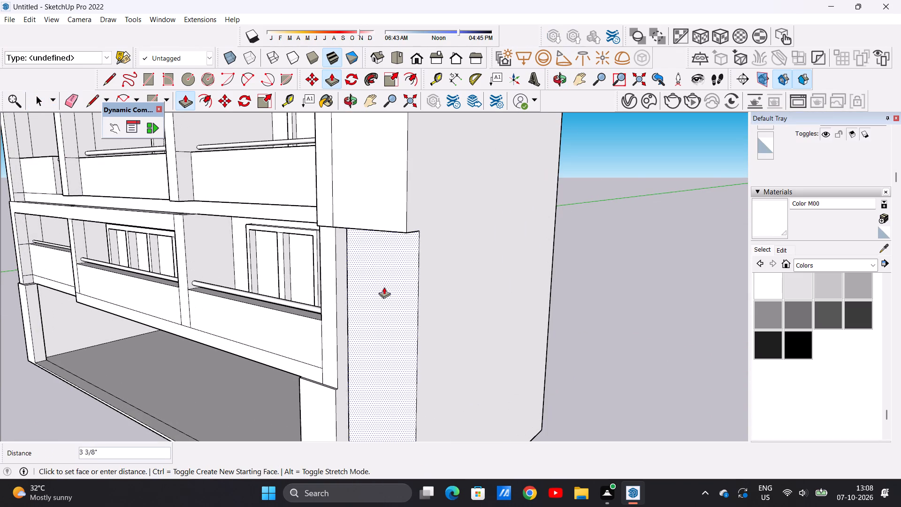
left_click(403, 229)
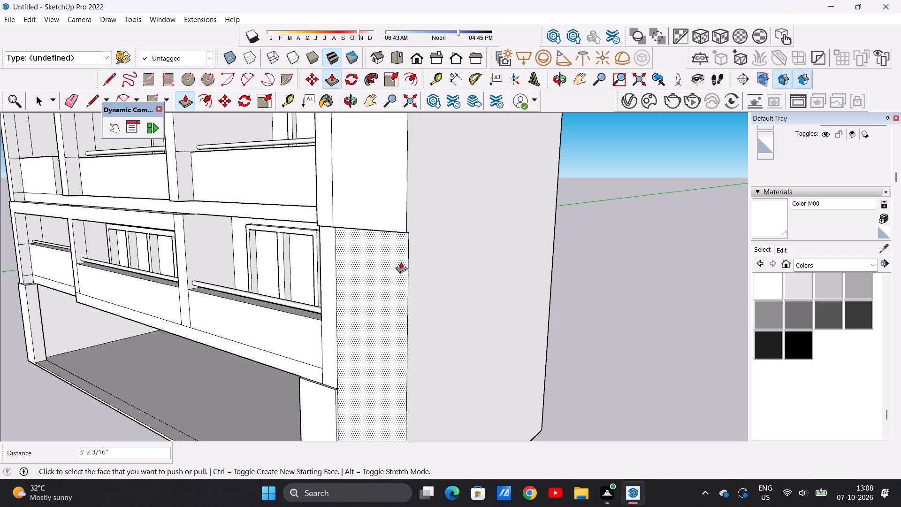
key("space")
Examine the side strip's lower joint beside the first balcony row and against the whole front elevation.
middle_click_drag(406, 297, 324, 285)
scroll(280, 234, "up", 5)
middle_click_drag(230, 220, 371, 213)
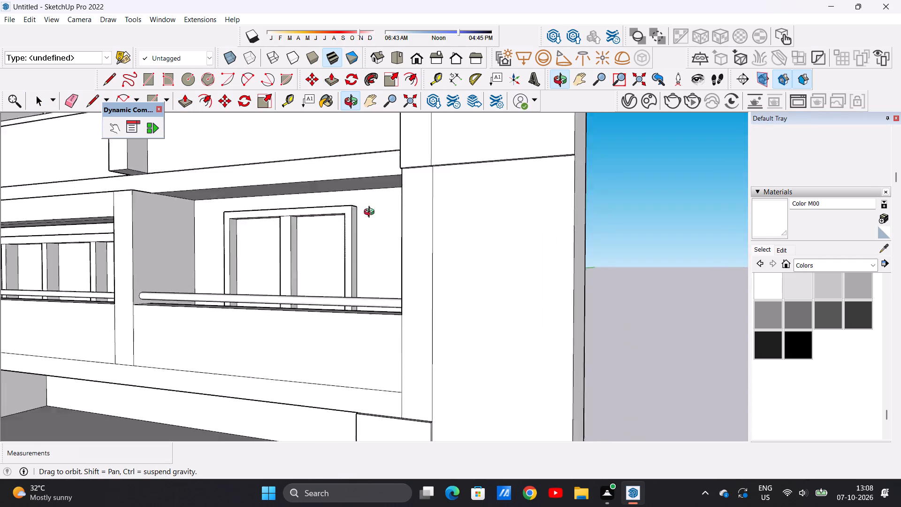
middle_click_drag(371, 213, 371, 253)
scroll(371, 258, "down", 20)
scroll(371, 258, "down", 11)
middle_click_drag(327, 208, 347, 205)
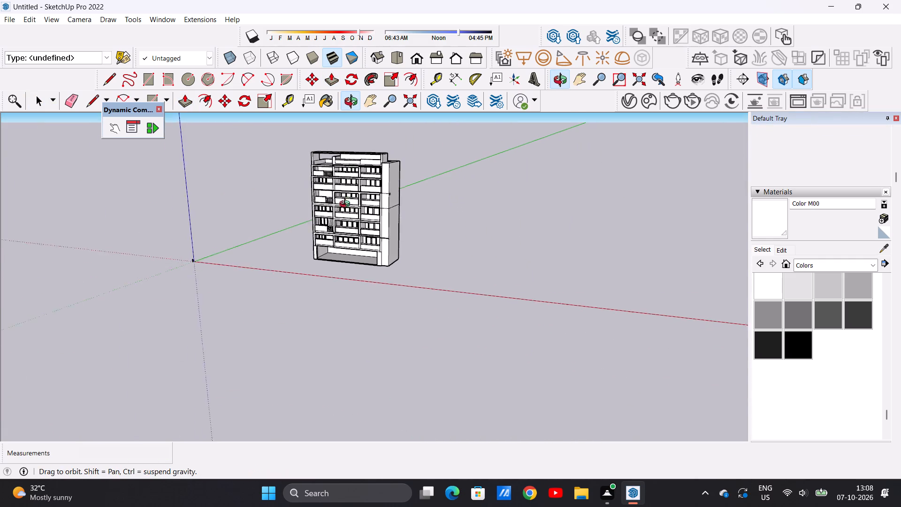
middle_click_drag(347, 205, 397, 187)
scroll(383, 220, "up", 15)
scroll(387, 221, "down", 6)
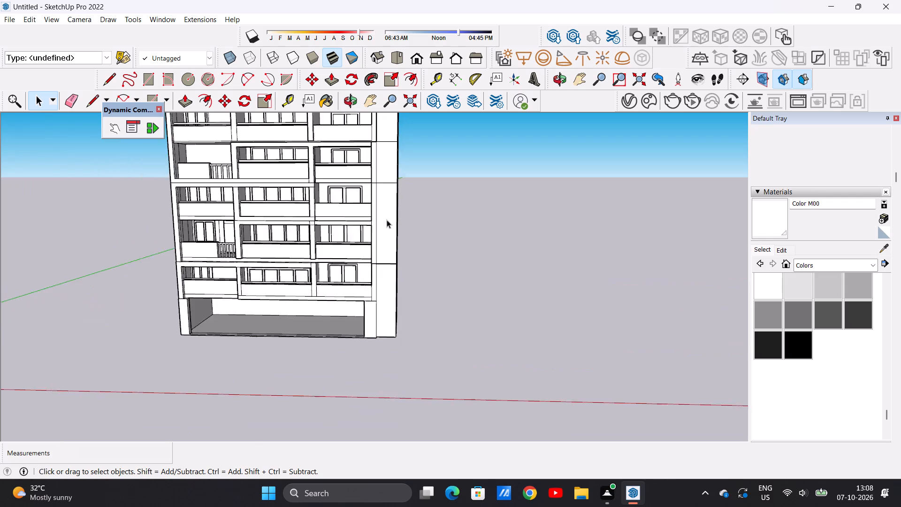
scroll(380, 278, "up", 9)
scroll(384, 246, "down", 1)
scroll(384, 246, "up", 11)
Push/Pull the side strip's lower front face forward about 6 7/16" toward the face of the strip above.
middle_click_drag(388, 241, 279, 268)
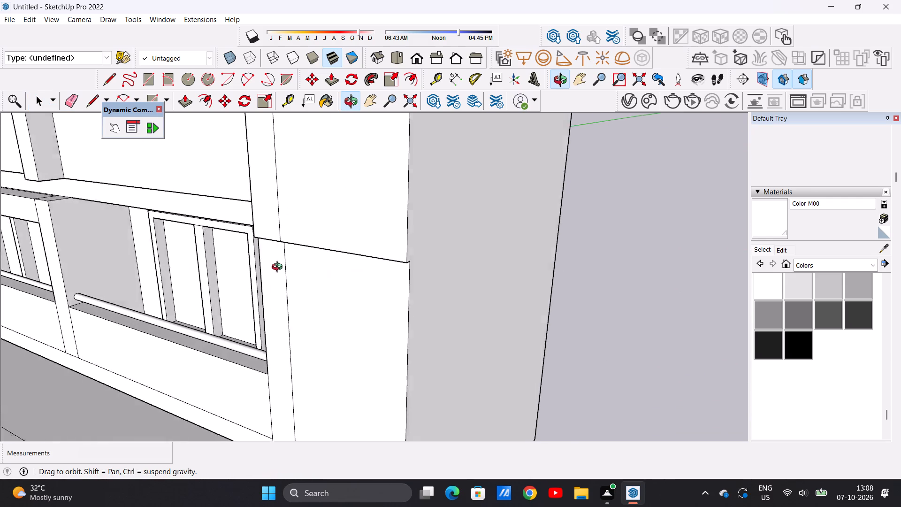
middle_click_drag(279, 268, 193, 195)
scroll(294, 202, "up", 2)
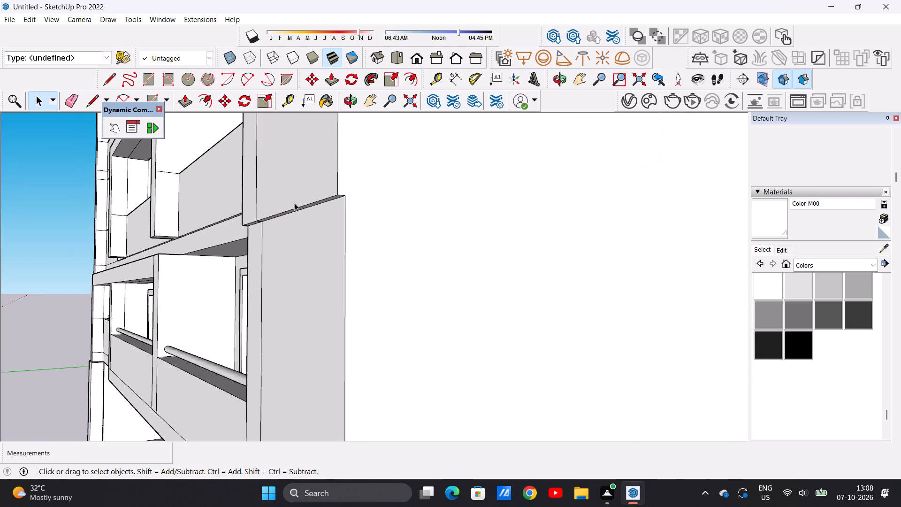
scroll(294, 203, "up", 8)
key("p")
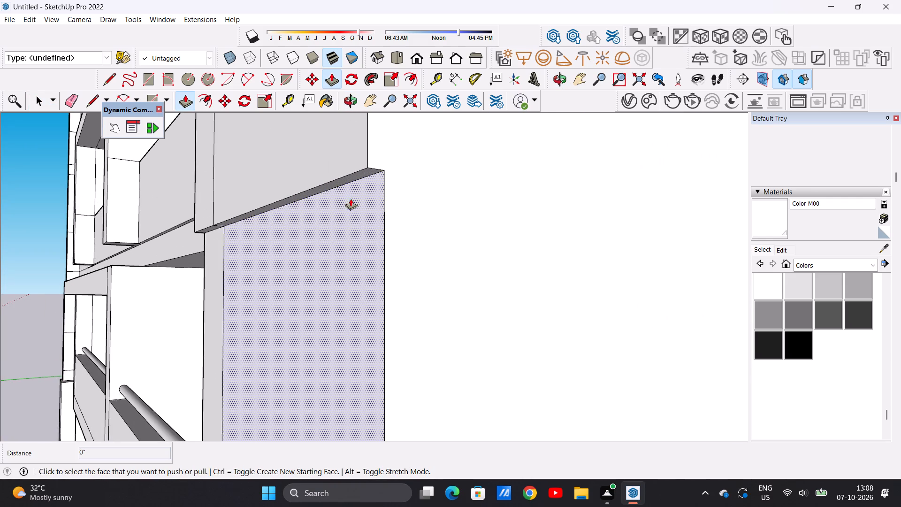
left_click(359, 192)
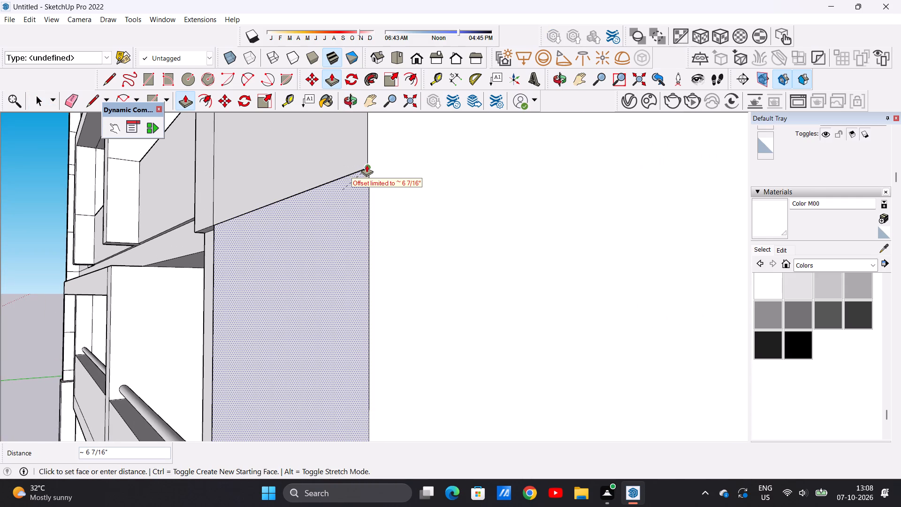
left_click(367, 163)
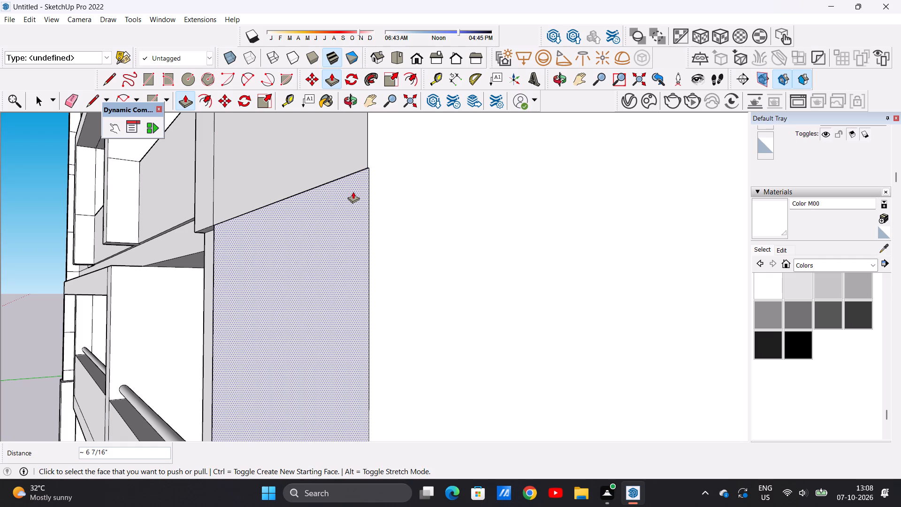
Push/Pull the narrow underside left at the side strip's lower joint down 57' 9 3/4" to the building's base.
key("space")
middle_click_drag(366, 185, 332, 192)
scroll(318, 170, "up", 15)
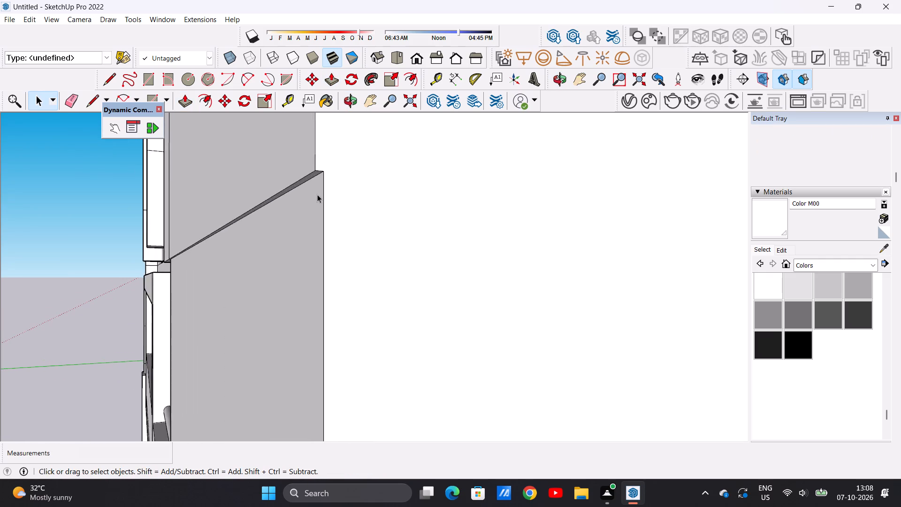
scroll(317, 194, "up", 11)
scroll(303, 155, "up", 2)
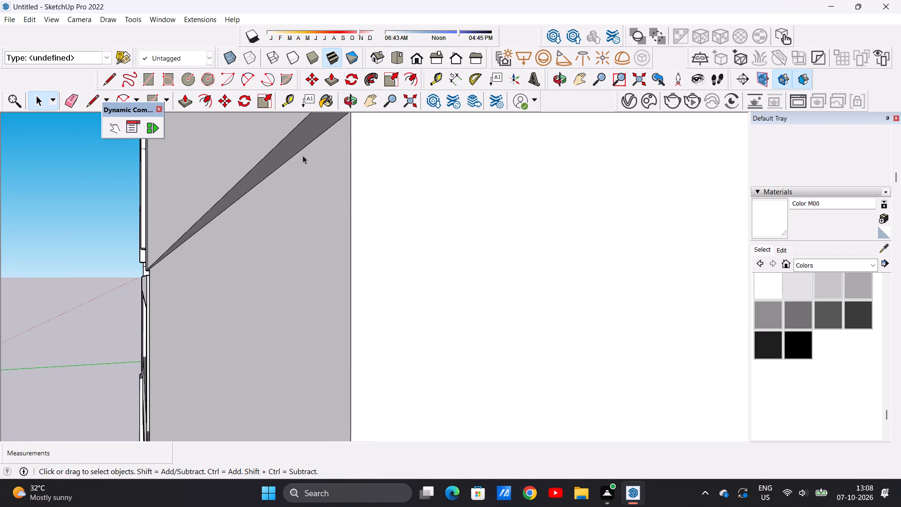
key("p")
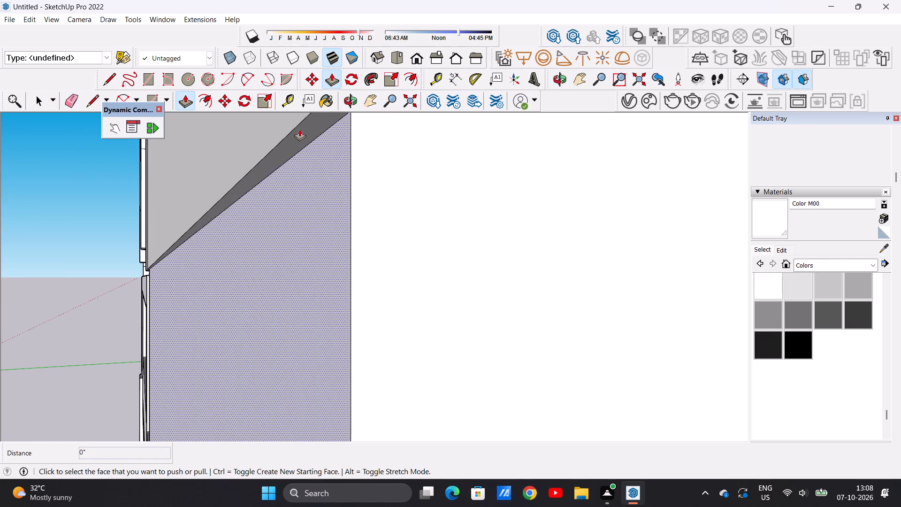
left_click(299, 129)
scroll(298, 205, "down", 20)
scroll(298, 205, "down", 11)
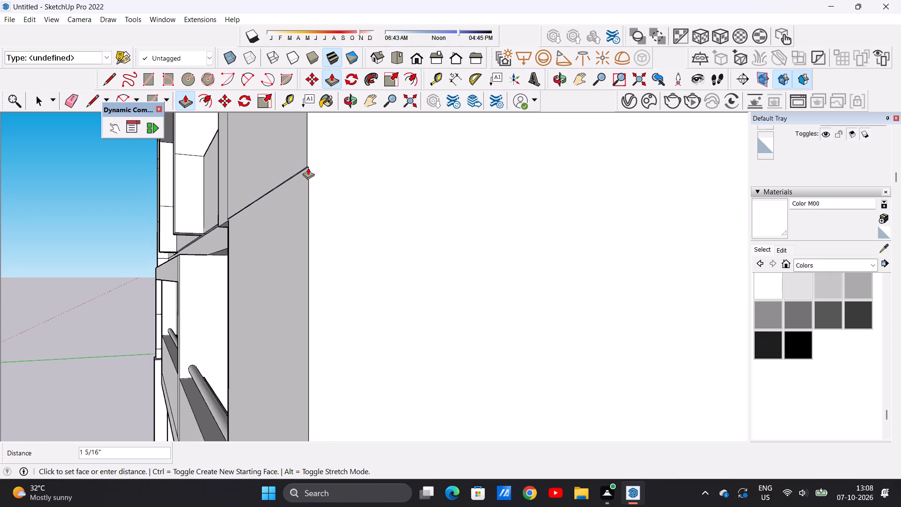
scroll(308, 168, "down", 19)
scroll(297, 240, "down", 12)
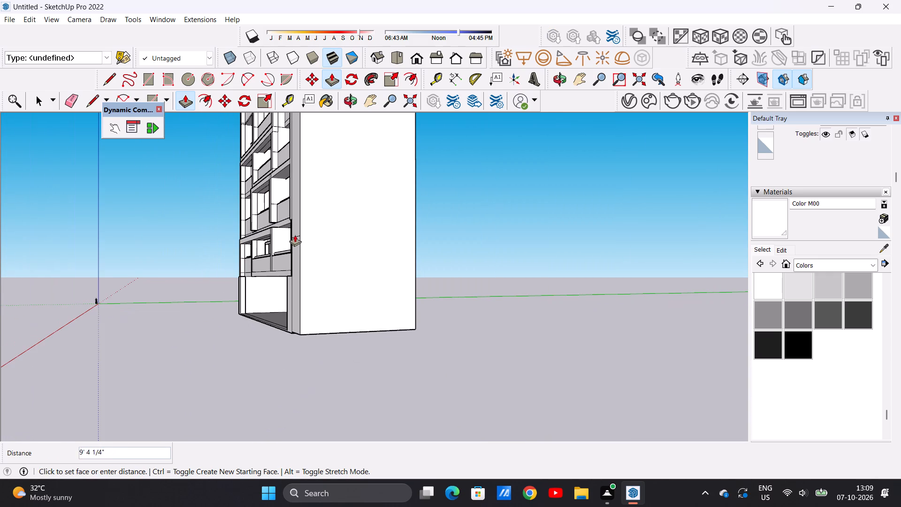
scroll(300, 339, "up", 8)
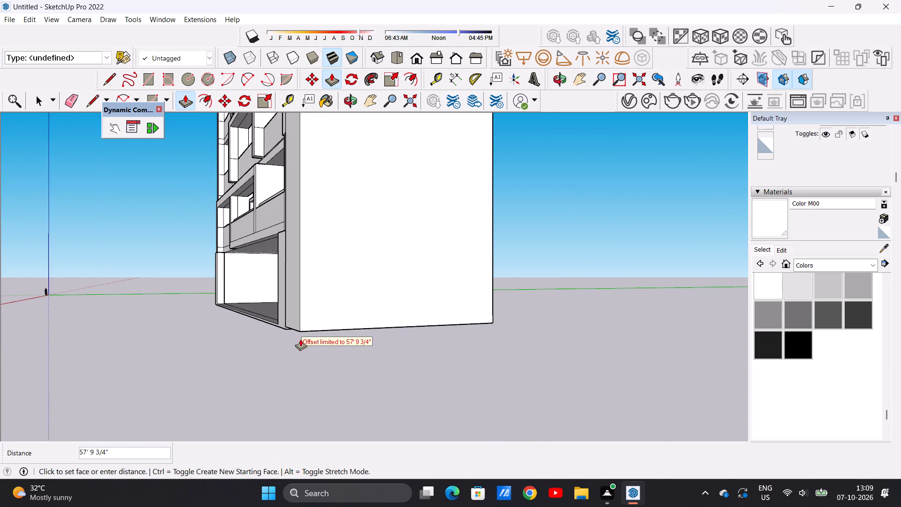
scroll(300, 339, "up", 5)
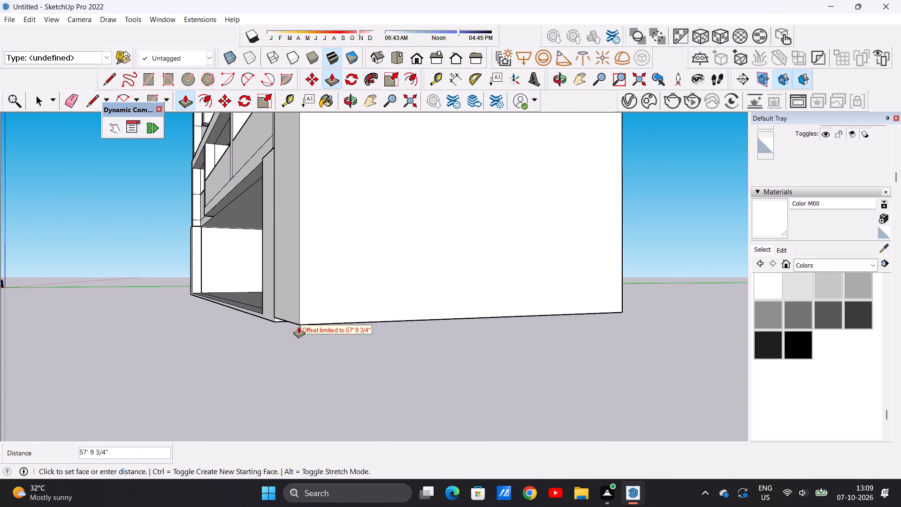
left_click(298, 326)
key("space")
Push/Pull the base slab's exposed end face under the side strip outward 15' 15/16" to the strip's outer side.
scroll(300, 256, "down", 12)
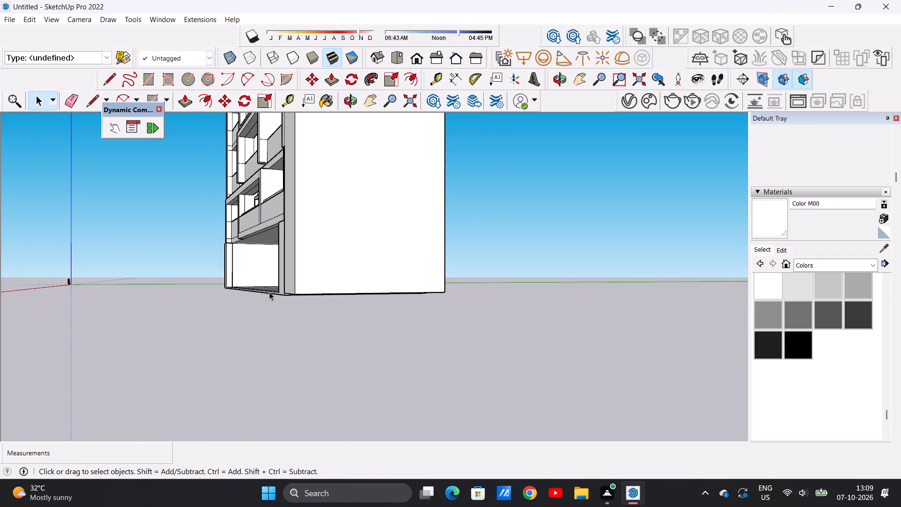
middle_click_drag(266, 287, 444, 222)
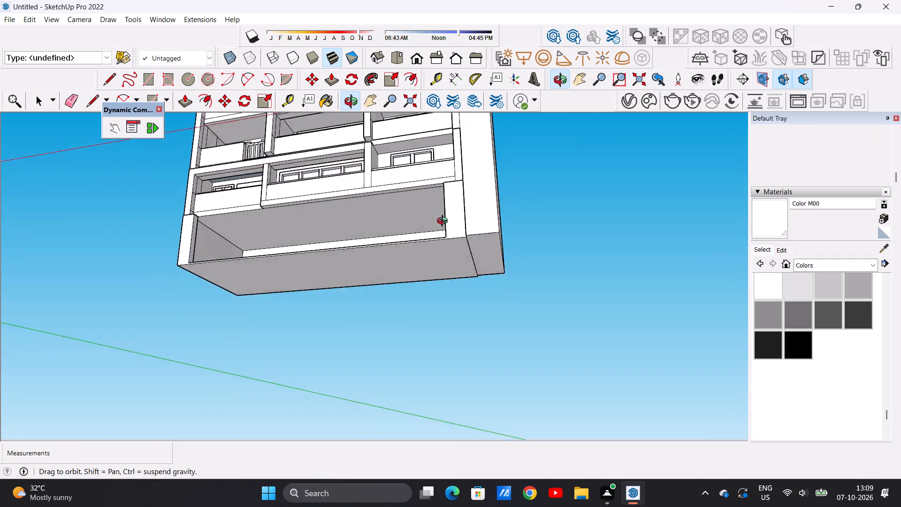
middle_click_drag(444, 222, 413, 230)
scroll(452, 254, "up", 9)
middle_click_drag(414, 220, 390, 243)
scroll(386, 255, "up", 7)
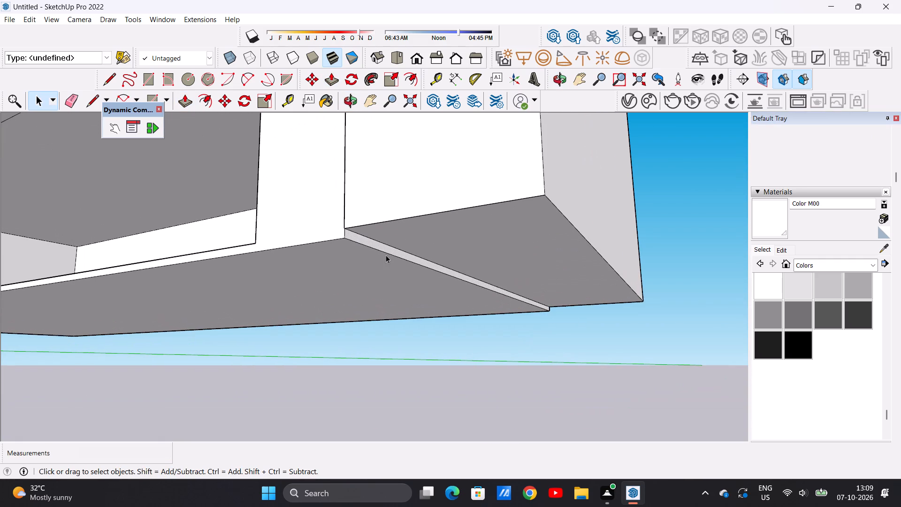
key("p")
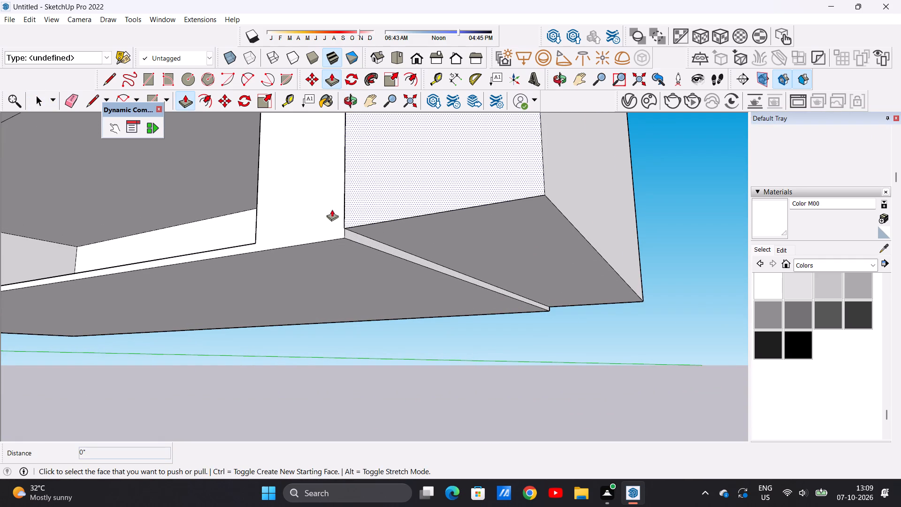
scroll(369, 237, "up", 6)
left_click(350, 233)
scroll(427, 237, "down", 3)
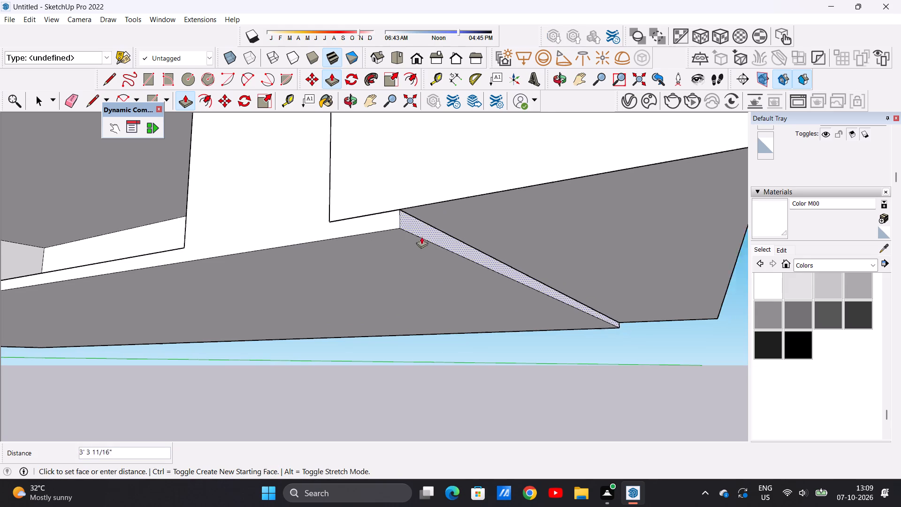
scroll(421, 237, "down", 15)
scroll(478, 222, "up", 11)
middle_click_drag(457, 220, 454, 245)
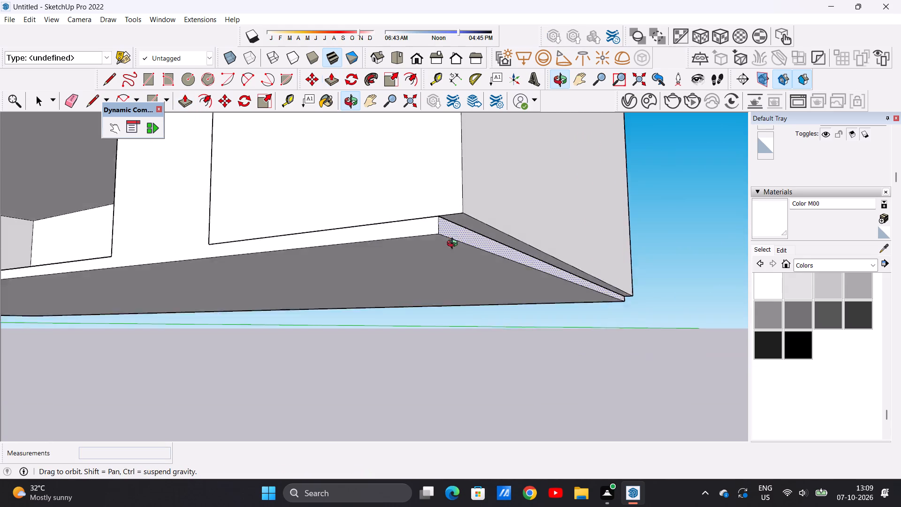
middle_click_drag(454, 245, 453, 281)
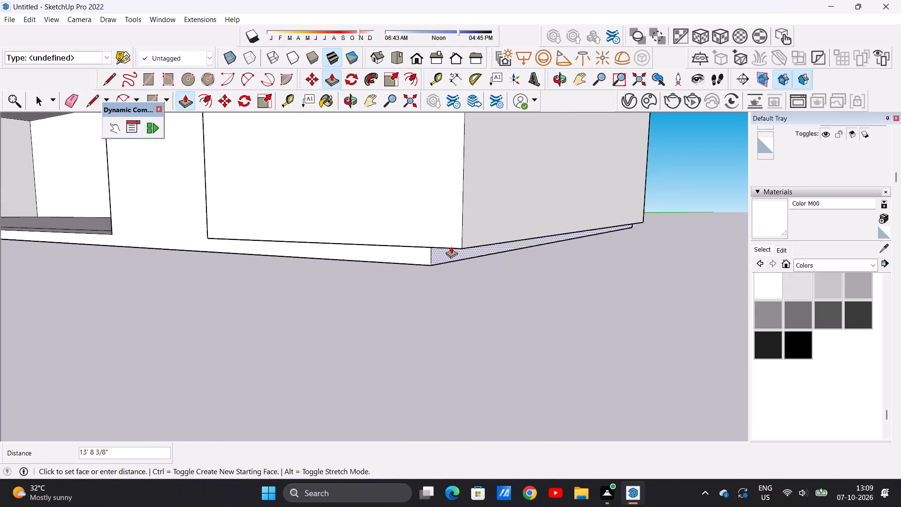
middle_click_drag(446, 250, 513, 259)
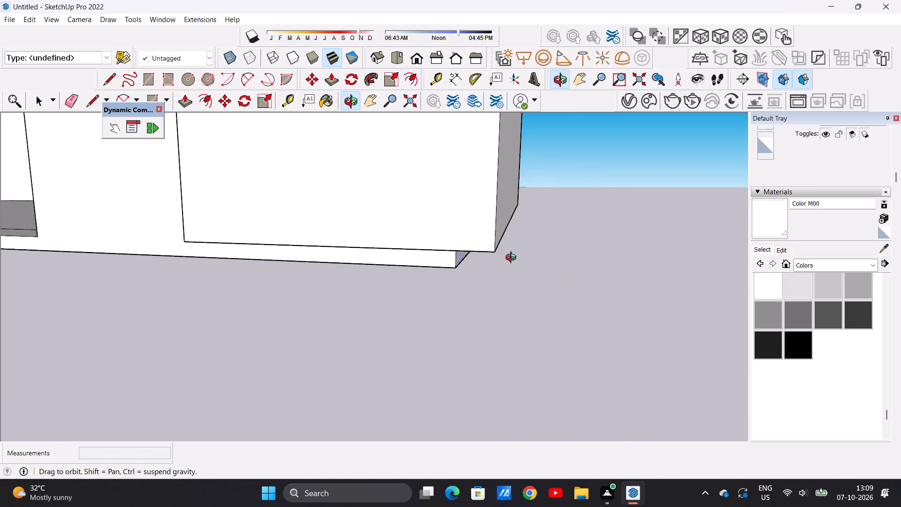
middle_click_drag(513, 259, 513, 258)
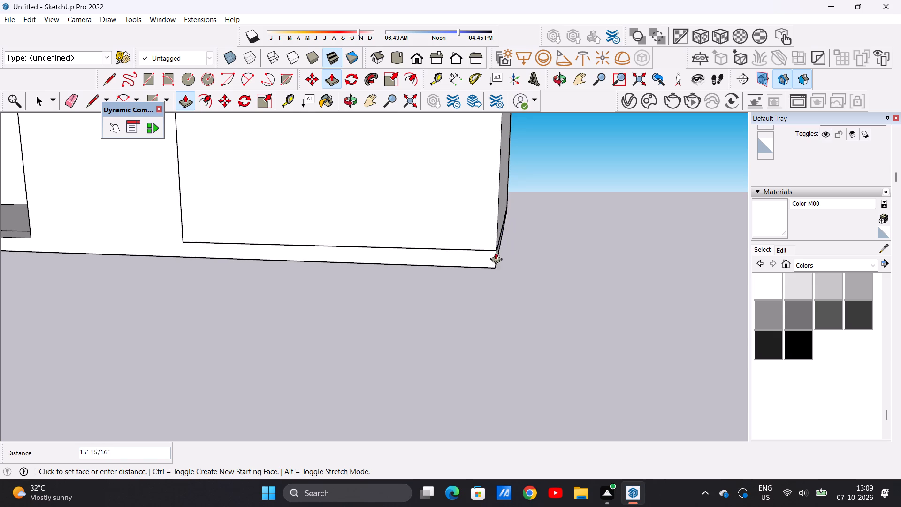
middle_click_drag(489, 255, 473, 265)
scroll(485, 259, "up", 11)
left_click(496, 243)
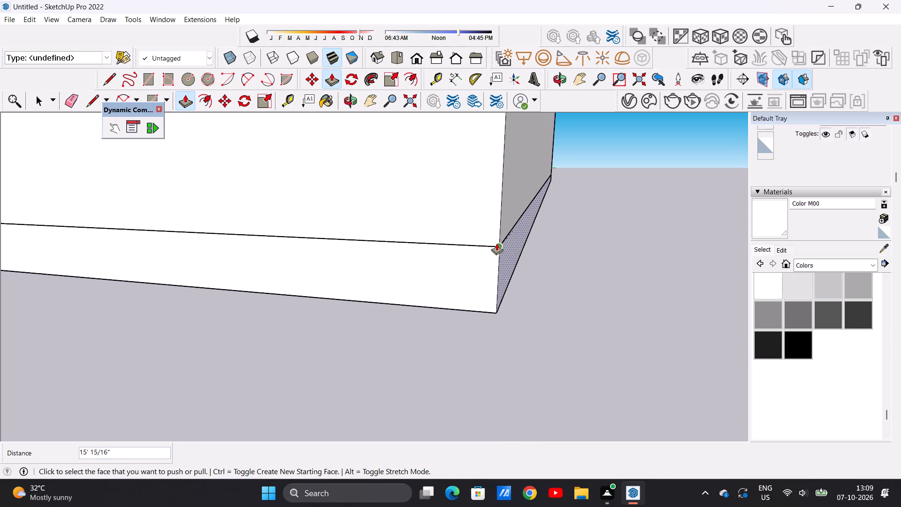
key("space")
Push/Pull the upper part of the building's opposite side wall outward 10' 2 1/16".
scroll(436, 315, "down", 5)
scroll(436, 318, "up", 1)
scroll(436, 318, "down", 20)
scroll(436, 318, "down", 1)
scroll(458, 328, "up", 1)
scroll(458, 327, "down", 8)
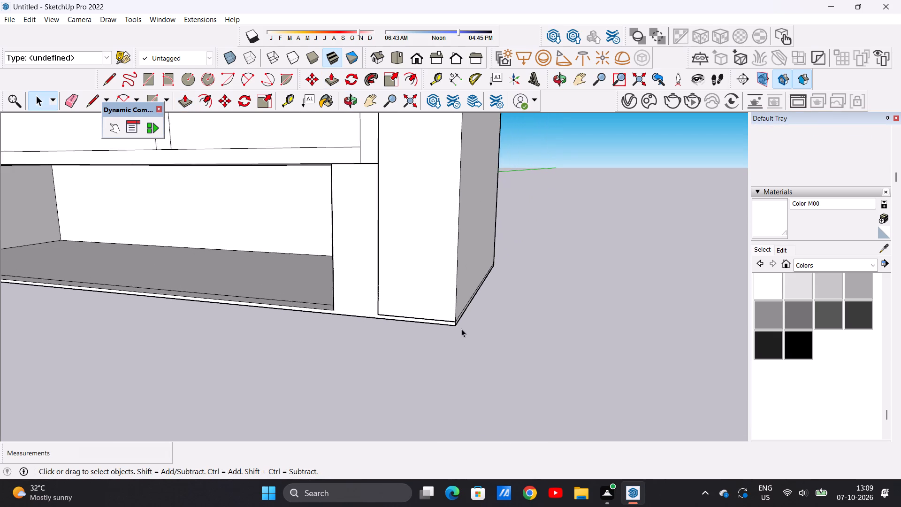
scroll(461, 329, "down", 20)
scroll(461, 329, "down", 10)
scroll(434, 259, "up", 7)
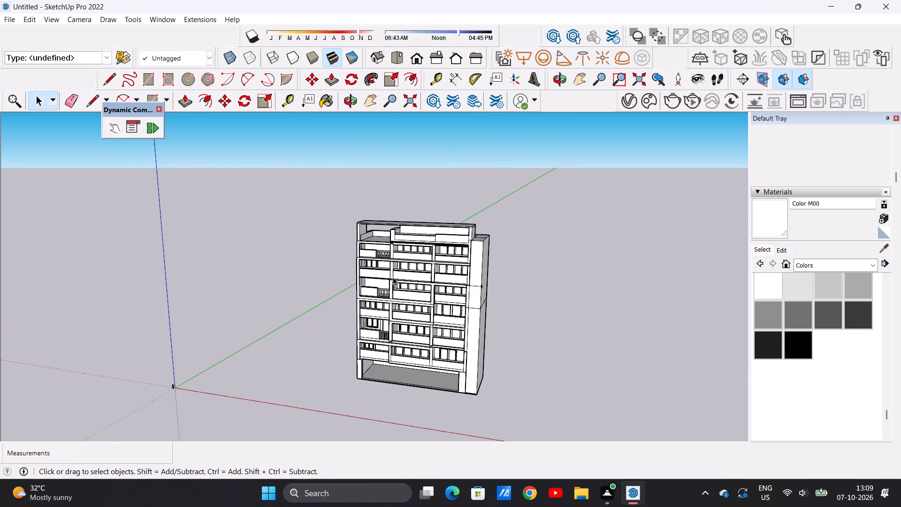
middle_click_drag(391, 278, 532, 249)
scroll(356, 272, "up", 4)
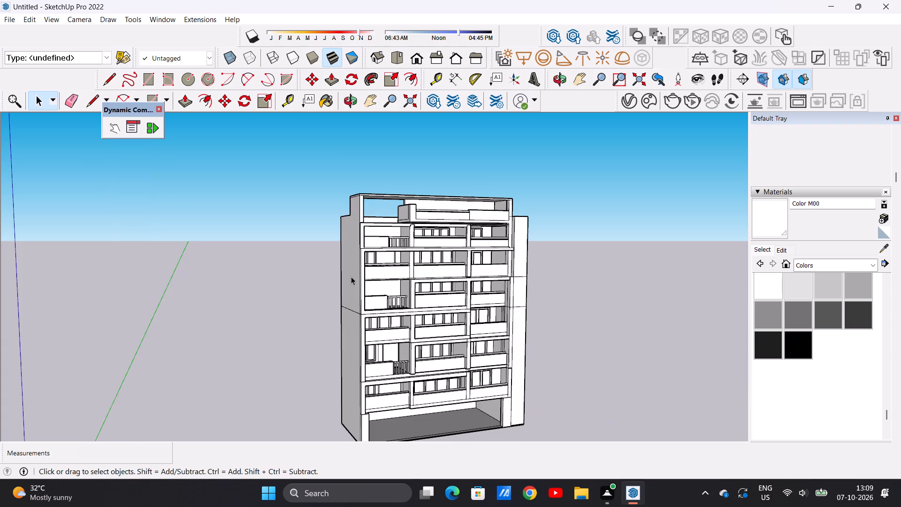
middle_click_drag(348, 279, 389, 311)
scroll(345, 296, "up", 6)
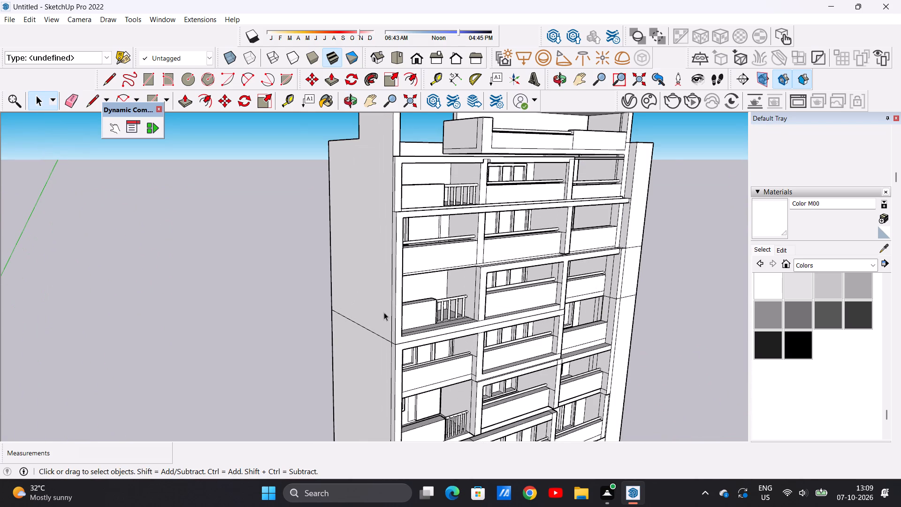
scroll(370, 308, "up", 5)
middle_click_drag(440, 315, 454, 322)
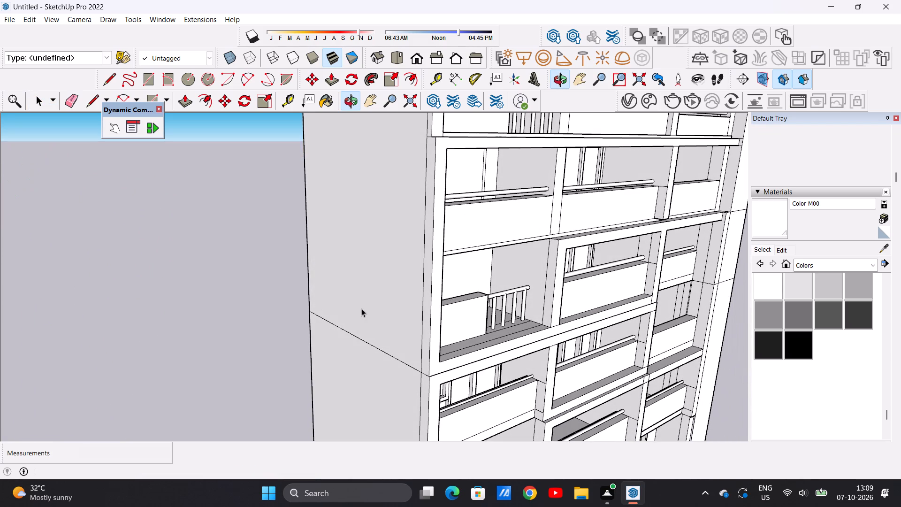
key("p")
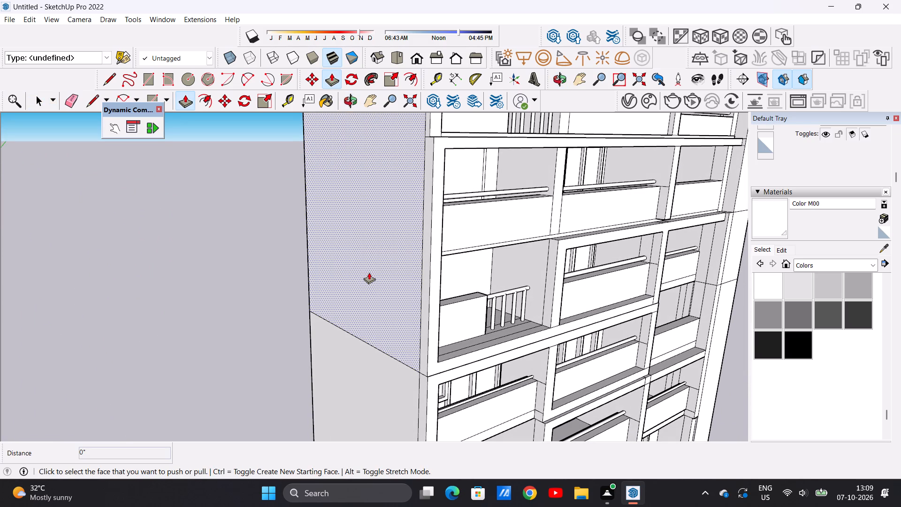
left_click(369, 272)
scroll(330, 271, "down", 9)
middle_click_drag(332, 267, 310, 265)
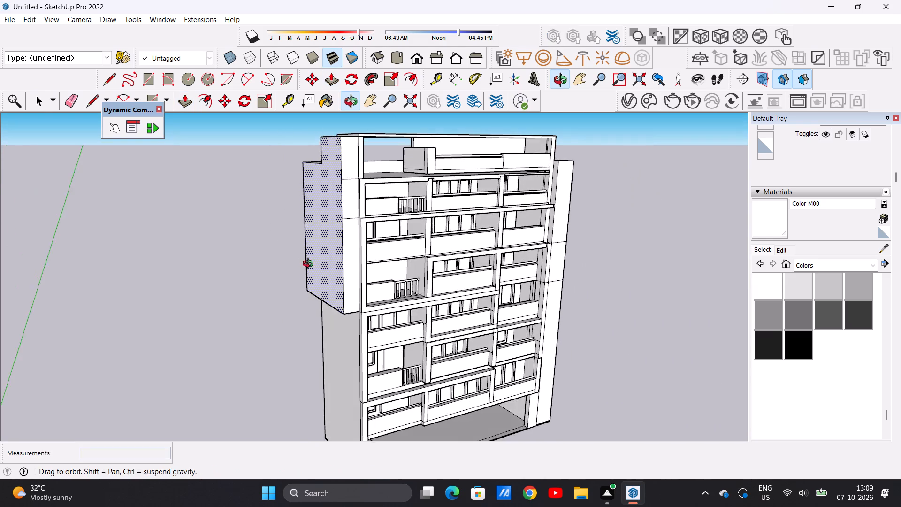
middle_click_drag(310, 265, 291, 249)
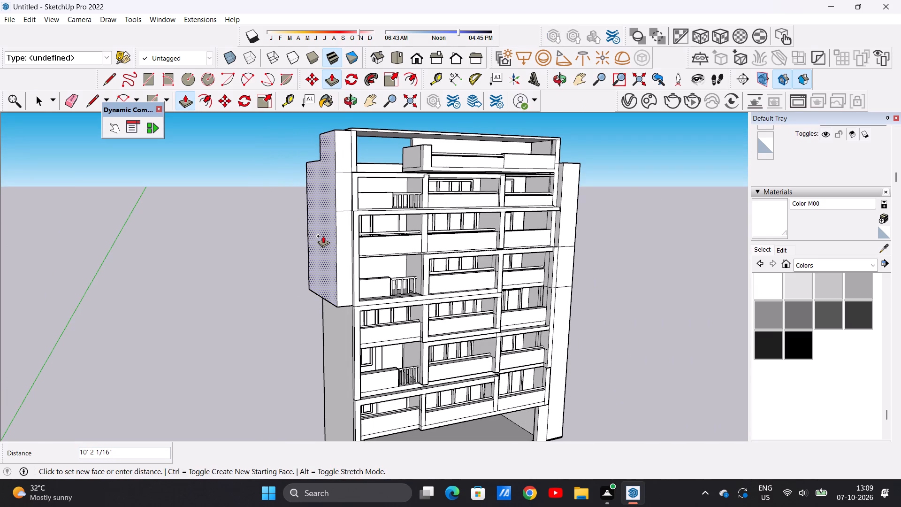
left_click(323, 236)
key("space")
Push/Pull the same upper side wall outward by another 5' 2 7/8" or so.
middle_click_drag(355, 235, 278, 230)
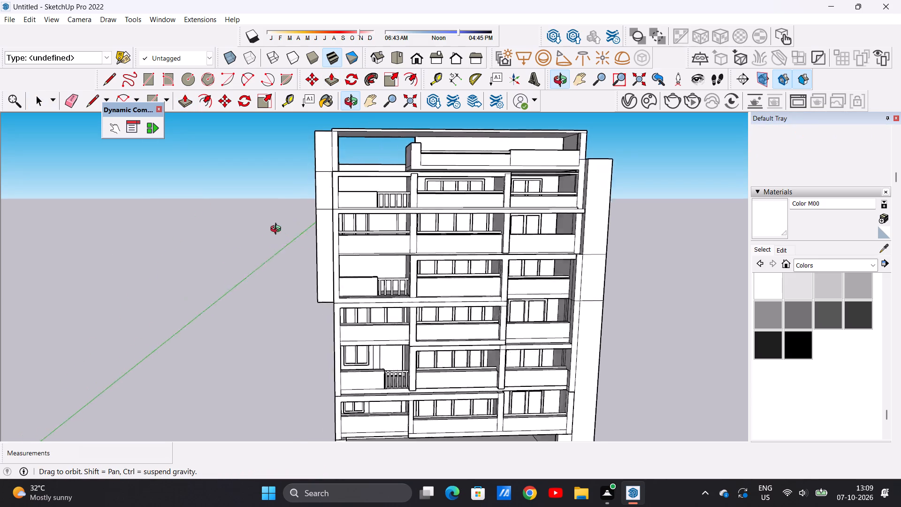
middle_click_drag(278, 230, 254, 227)
scroll(305, 224, "up", 2)
middle_click_drag(289, 229, 382, 250)
scroll(298, 212, "up", 5)
key("p")
left_click(313, 210)
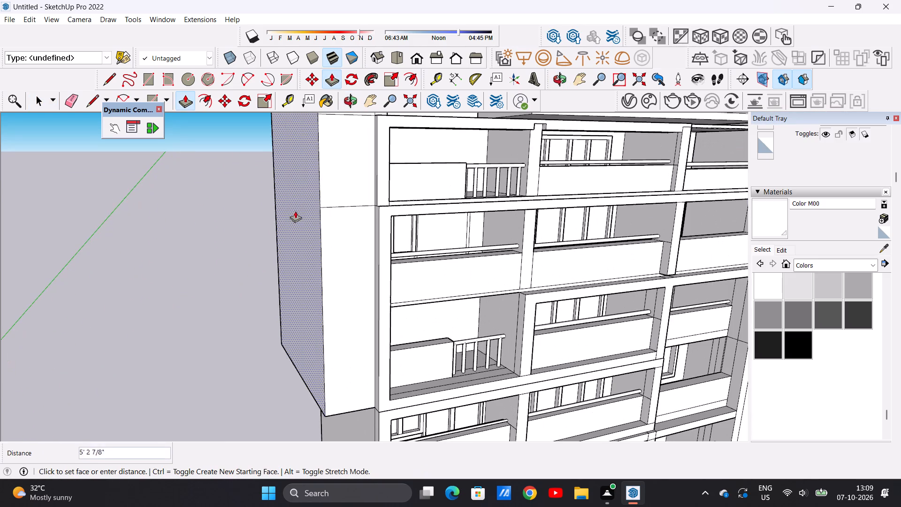
left_click(292, 212)
key("space")
Push/Pull the underside of the widened upper side wall down 118' 8 3/16" to the building's base.
scroll(306, 215, "down", 9)
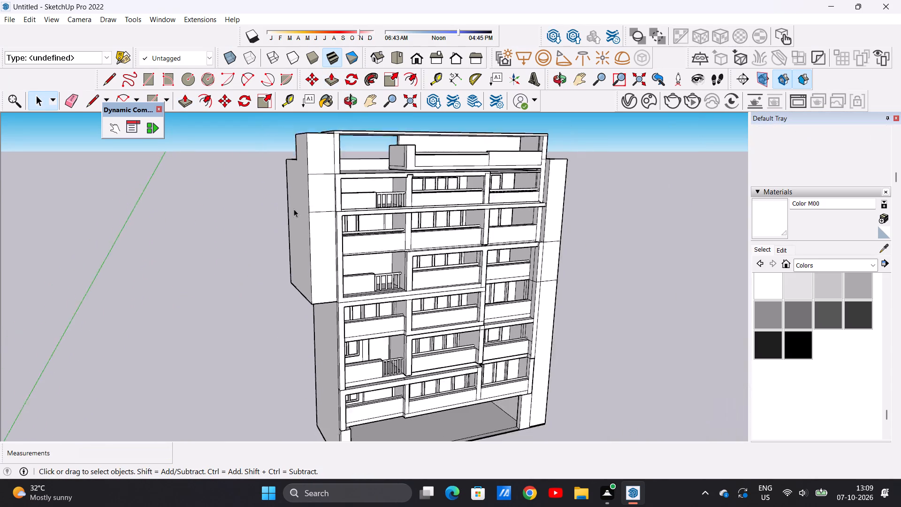
scroll(294, 209, "down", 14)
middle_click_drag(289, 288, 296, 227)
scroll(310, 269, "up", 13)
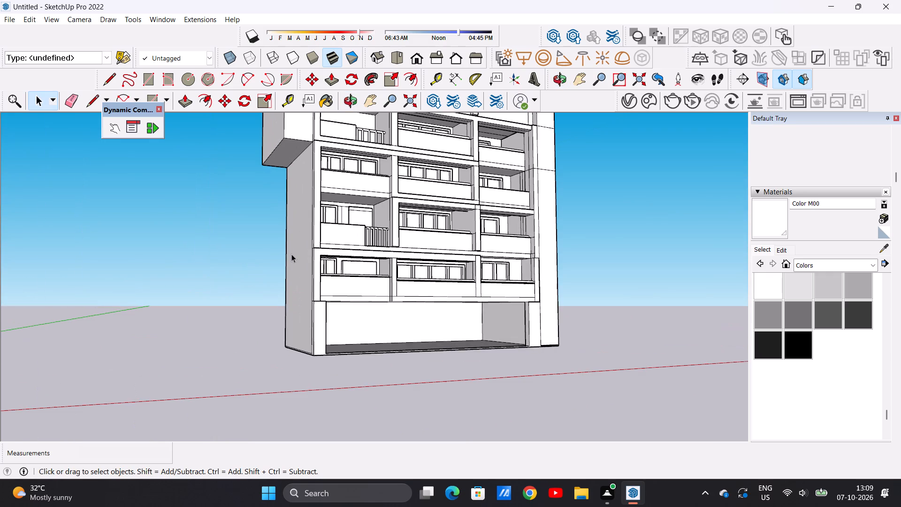
scroll(290, 150, "up", 6)
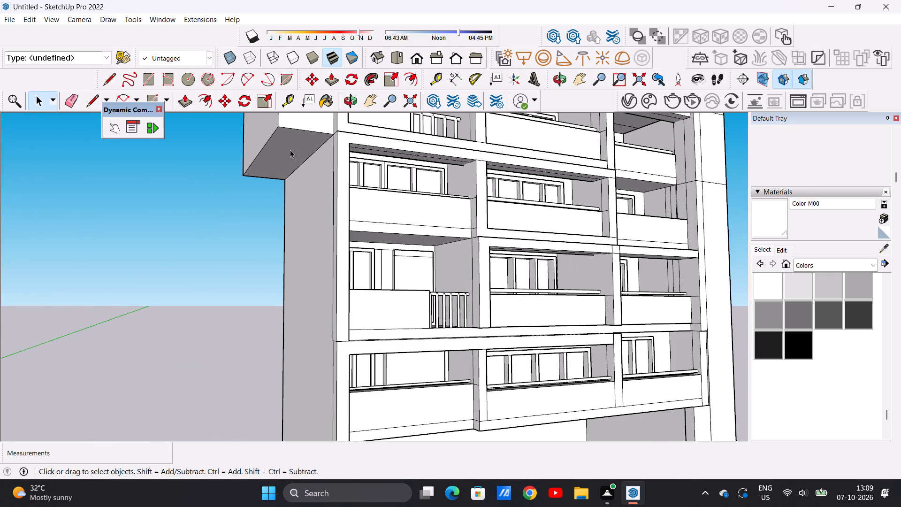
key("p")
left_click(287, 144)
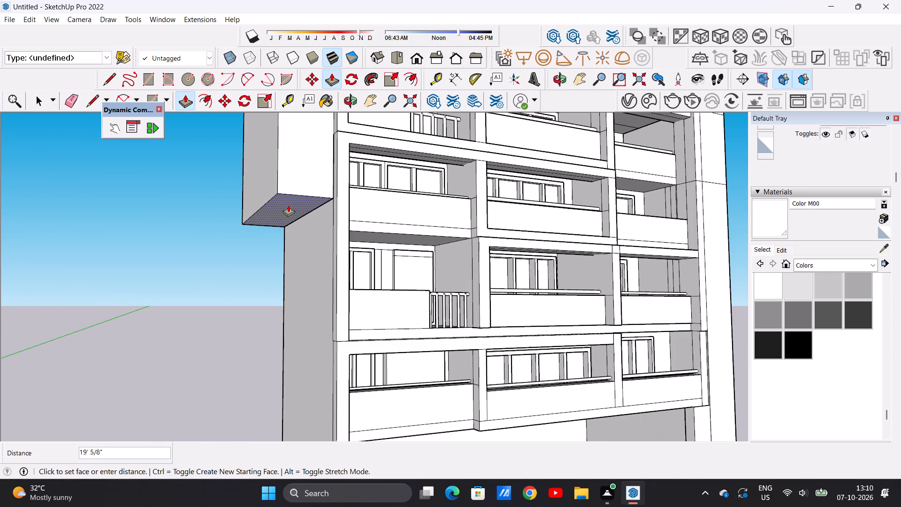
scroll(288, 205, "down", 19)
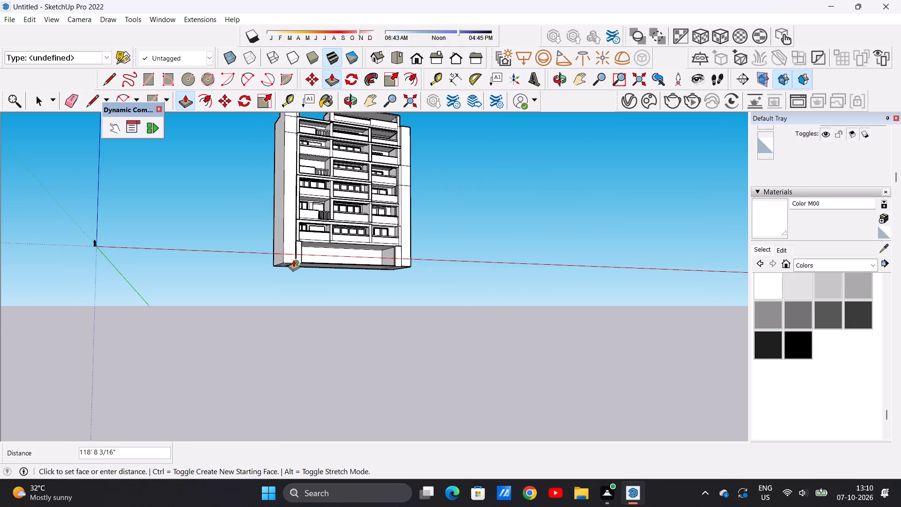
scroll(292, 262, "up", 12)
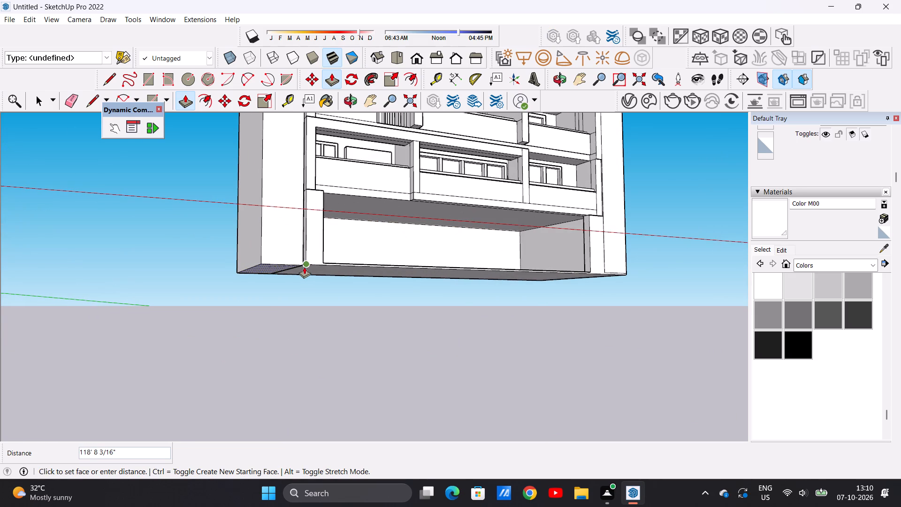
left_click(304, 267)
key("space")
Examine the joint between the extended side wall and the ground-floor column, and the building's base on both sides.
middle_click_drag(305, 168, 225, 249)
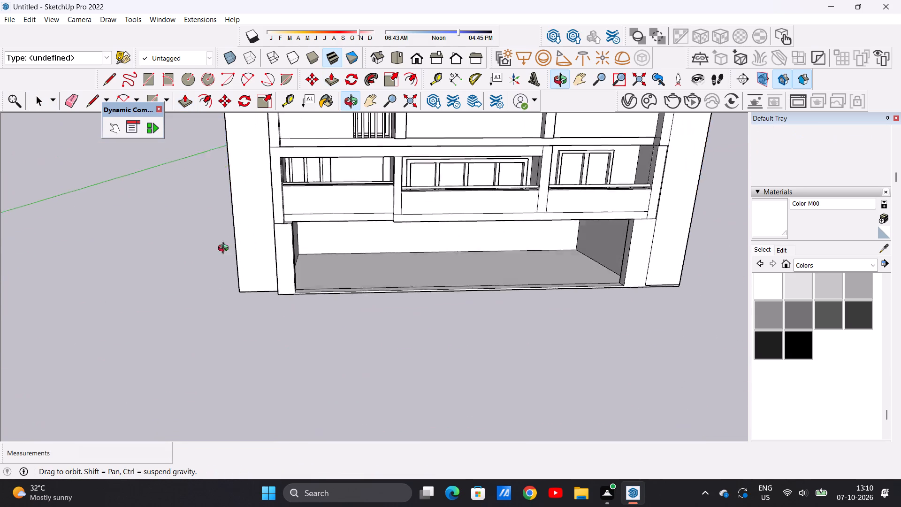
middle_click_drag(225, 249, 298, 226)
scroll(313, 235, "up", 12)
scroll(279, 233, "down", 1)
scroll(279, 233, "up", 4)
scroll(279, 232, "down", 4)
scroll(287, 230, "up", 19)
middle_click_drag(292, 223, 290, 224)
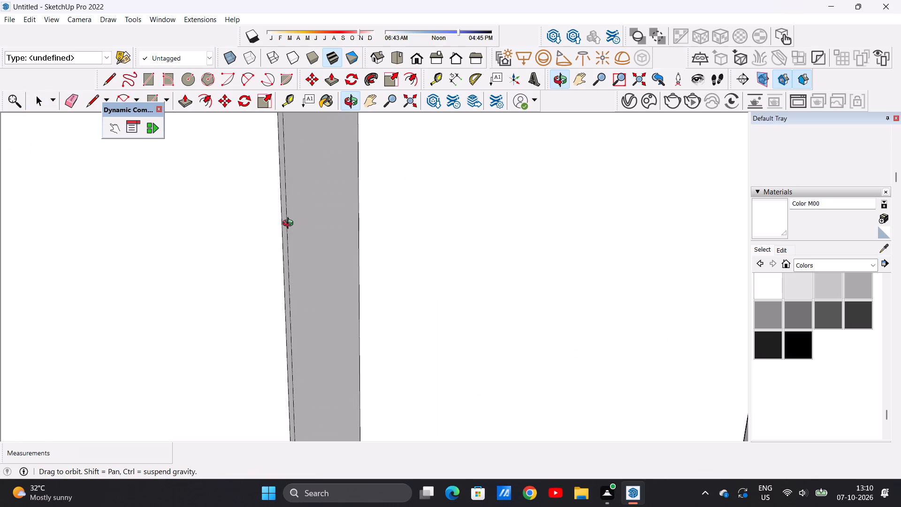
middle_click_drag(290, 224, 271, 227)
scroll(289, 234, "down", 20)
scroll(289, 234, "down", 10)
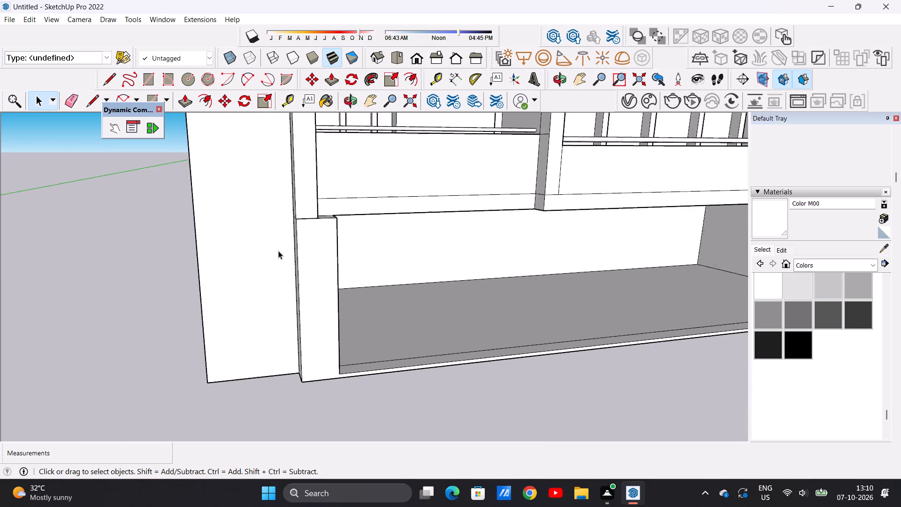
scroll(278, 251, "down", 16)
middle_click_drag(310, 262, 132, 227)
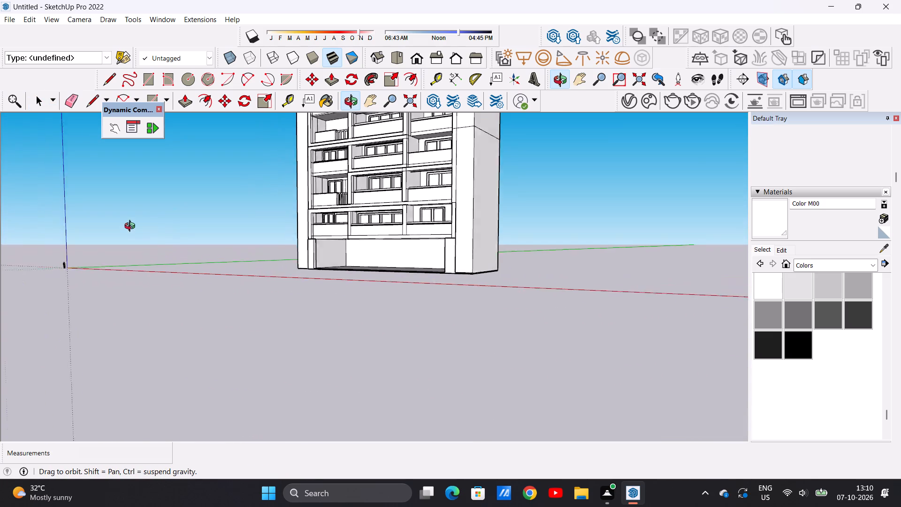
middle_click_drag(132, 227, 400, 255)
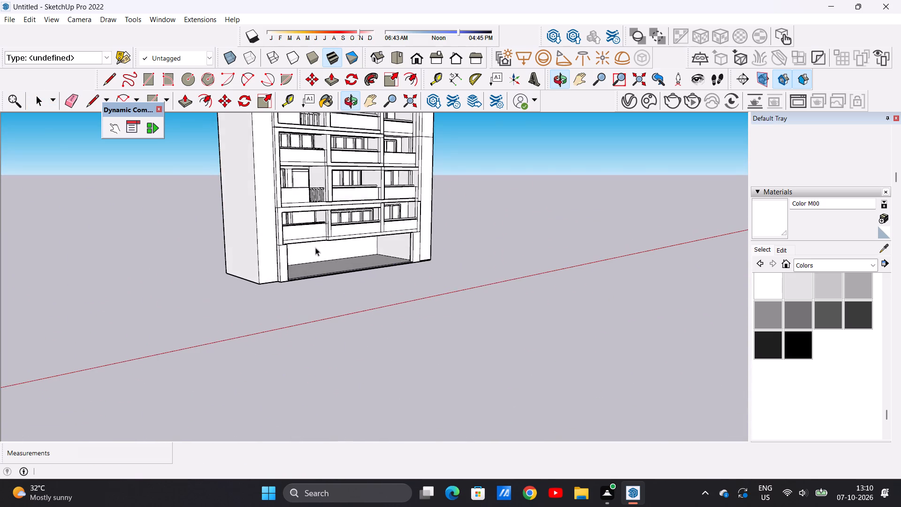
scroll(282, 262, "up", 20)
scroll(282, 262, "up", 9)
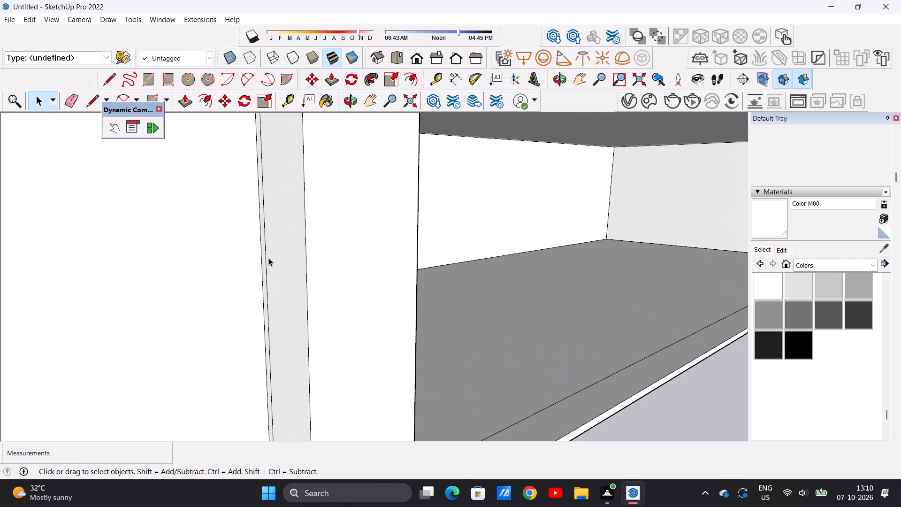
scroll(267, 258, "down", 20)
scroll(267, 258, "down", 20)
scroll(267, 258, "down", 4)
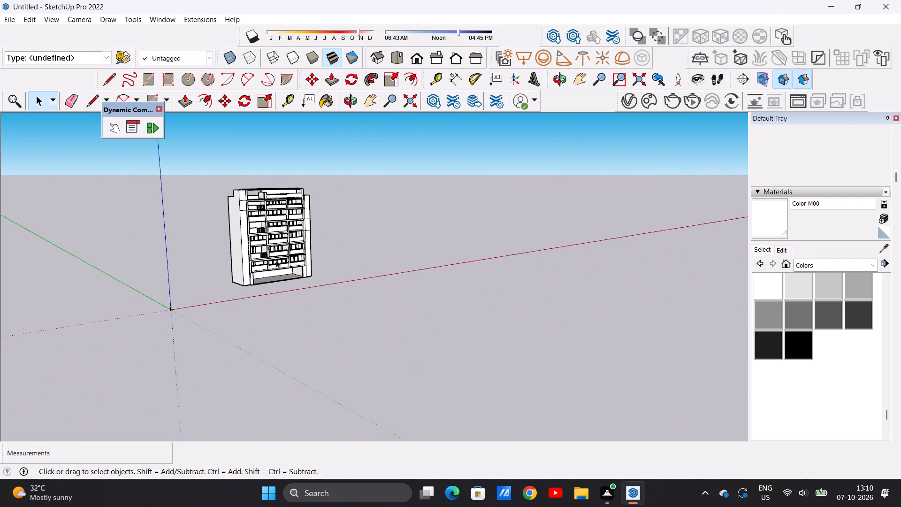
Erase the two horizontal seam lines across the front of the extended side wall at the upper floors.
middle_click_drag(298, 254, 404, 230)
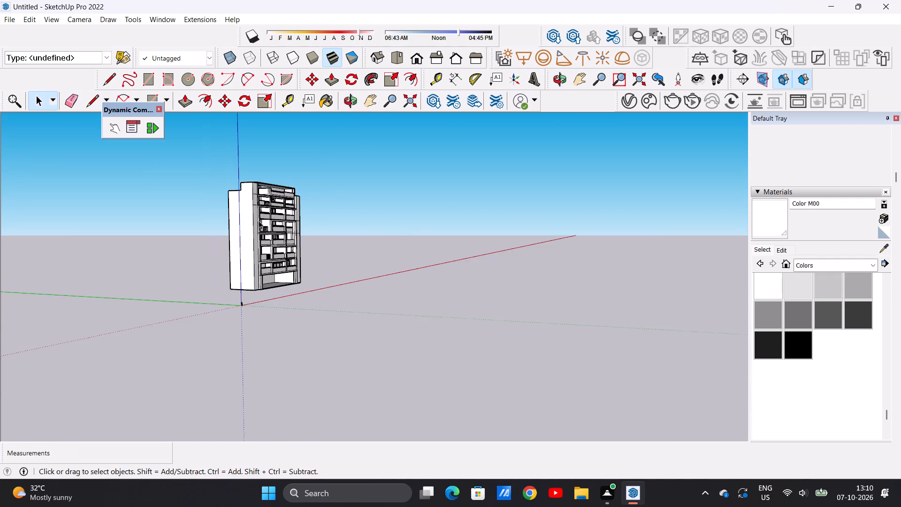
middle_click_drag(259, 223, 288, 251)
scroll(237, 205, "up", 7)
middle_click_drag(258, 205, 126, 205)
scroll(299, 202, "up", 3)
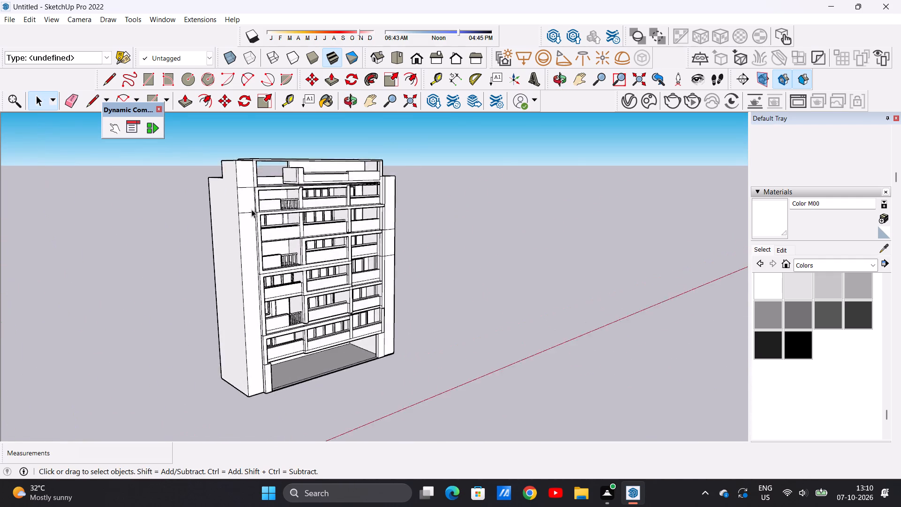
scroll(252, 209, "up", 14)
key("e")
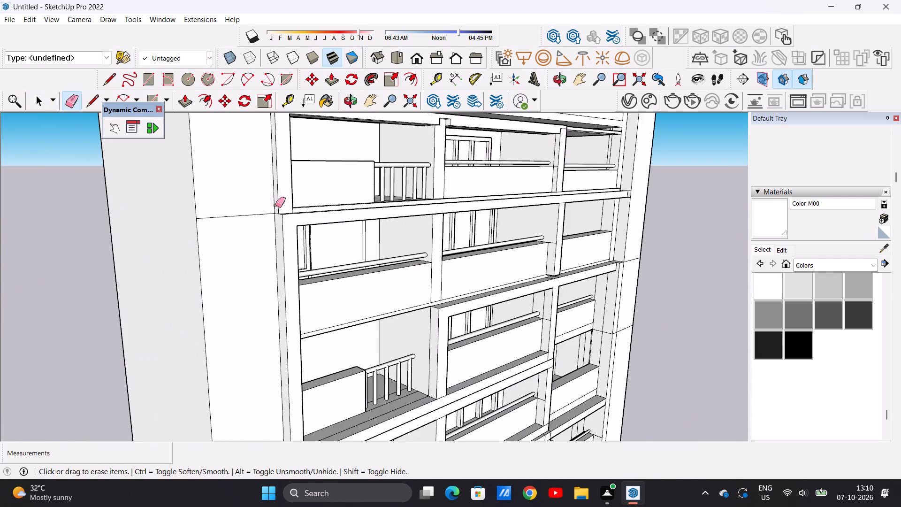
left_click_drag(238, 208, 237, 227)
scroll(236, 240, "down", 13)
scroll(237, 200, "up", 4)
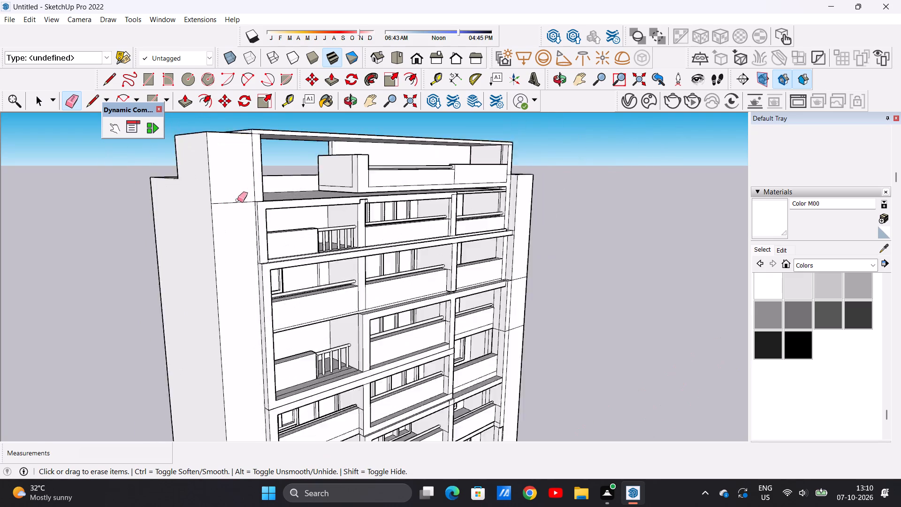
scroll(237, 200, "up", 8)
left_click_drag(230, 194, 230, 205)
Examine the opposite side wall and the rear of the building for remaining seam lines.
scroll(210, 249, "down", 14)
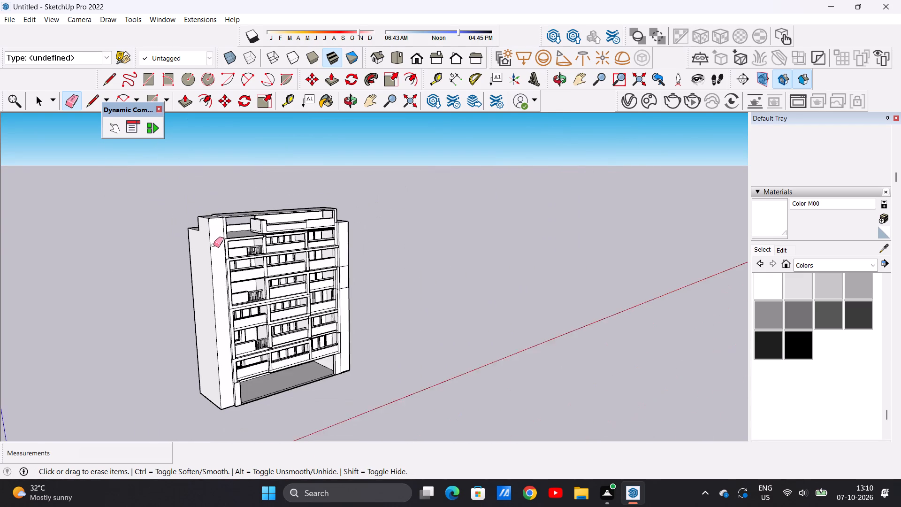
scroll(214, 245, "down", 4)
middle_click_drag(192, 247, 250, 243)
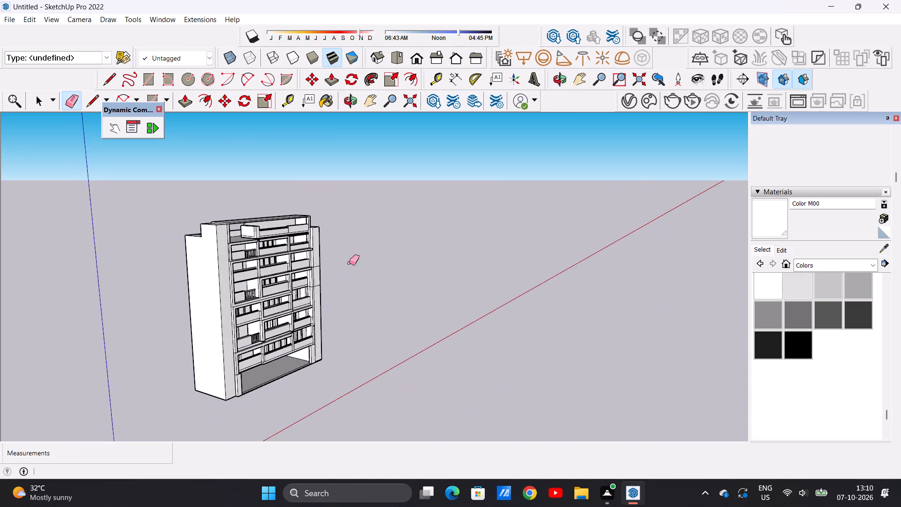
middle_click_drag(348, 273, 183, 266)
middle_click_drag(333, 302, 301, 289)
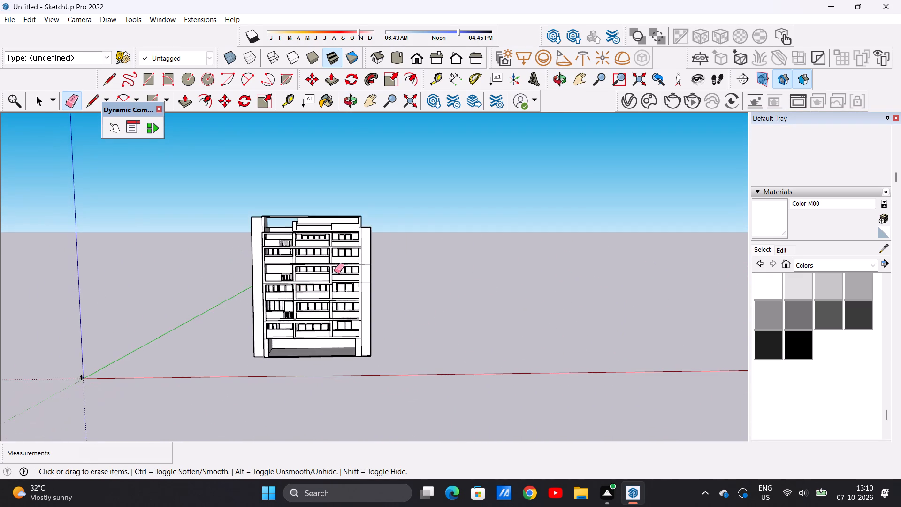
scroll(334, 271, "up", 8)
scroll(337, 275, "down", 7)
middle_click_drag(430, 270, 180, 271)
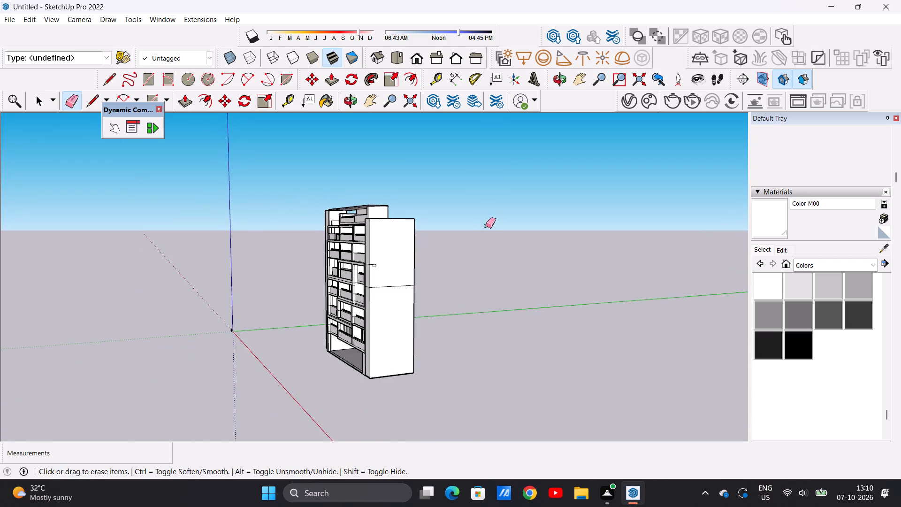
middle_click_drag(482, 227, 210, 262)
scroll(375, 267, "up", 8)
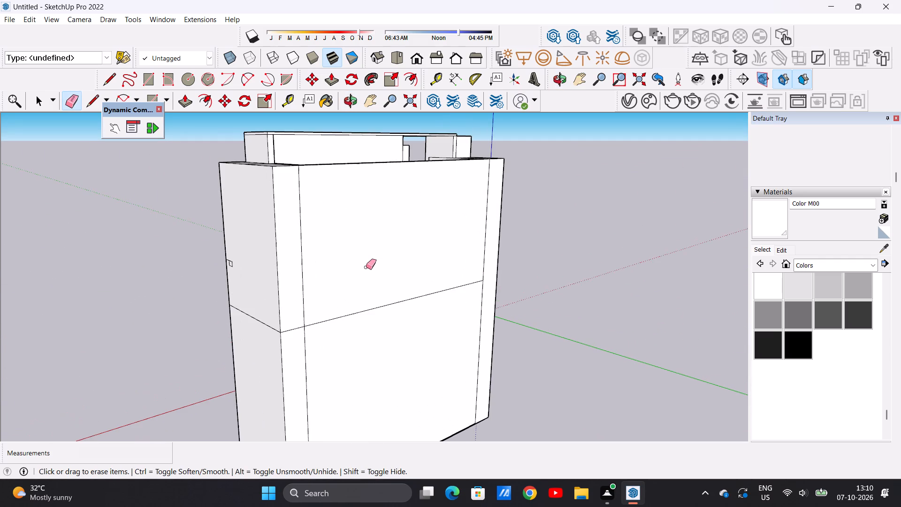
scroll(363, 270, "down", 16)
scroll(347, 283, "up", 13)
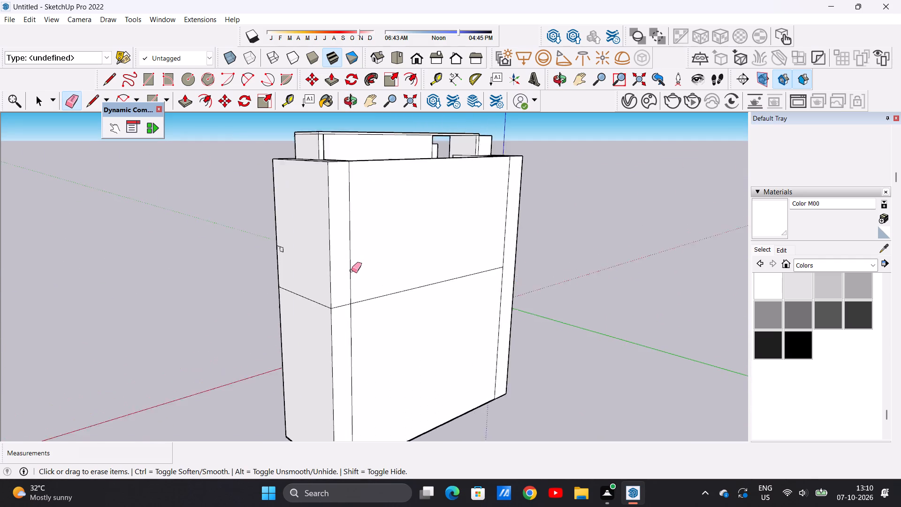
scroll(351, 270, "up", 4)
scroll(352, 270, "down", 5)
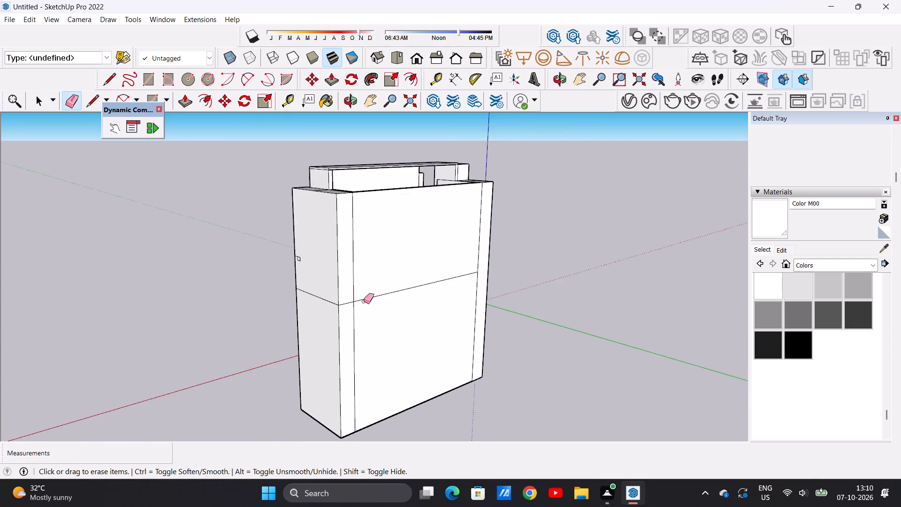
scroll(364, 301, "down", 11)
middle_click_drag(306, 300, 580, 284)
middle_click_drag(415, 301, 612, 275)
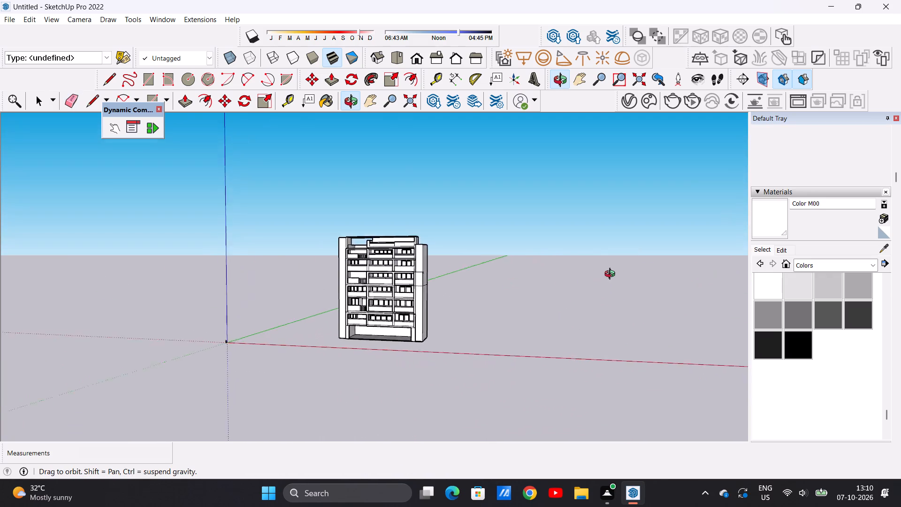
middle_click_drag(612, 275, 648, 316)
scroll(385, 252, "up", 13)
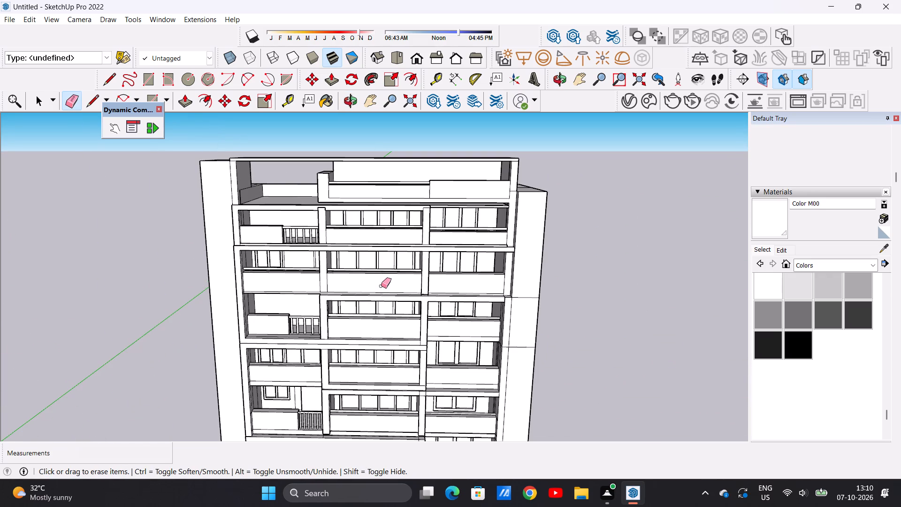
key("space")
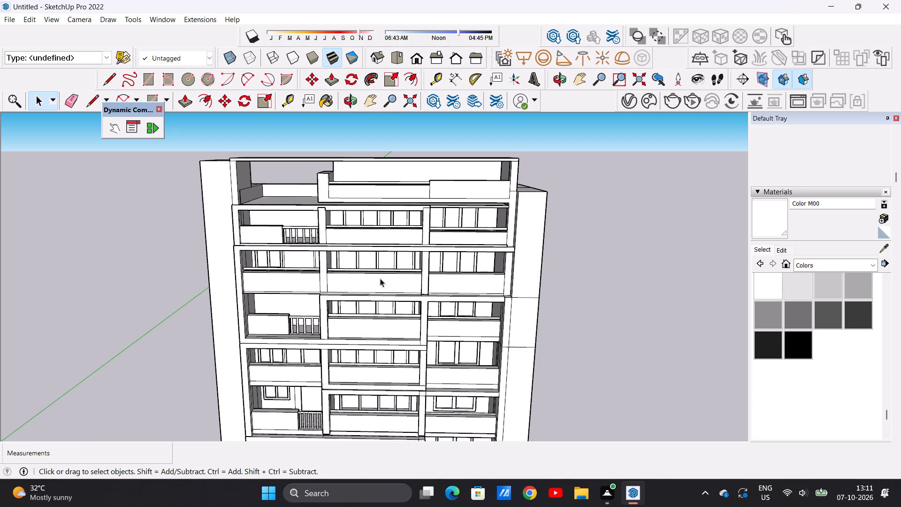
Examine the front elevation, from the ground-floor opening and lower balconies to the whole facade.
scroll(400, 243, "down", 13)
scroll(392, 313, "up", 12)
middle_click_drag(400, 347, 400, 338)
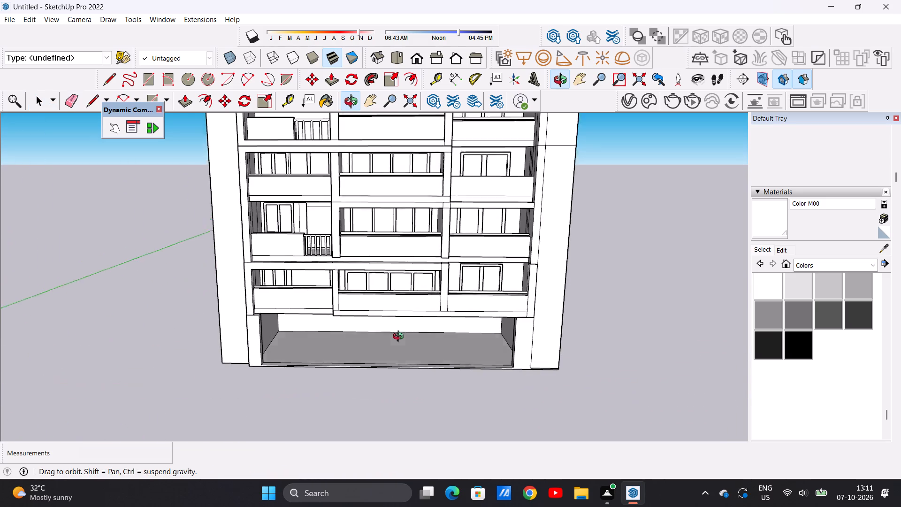
middle_click_drag(400, 338, 378, 315)
scroll(337, 309, "up", 6)
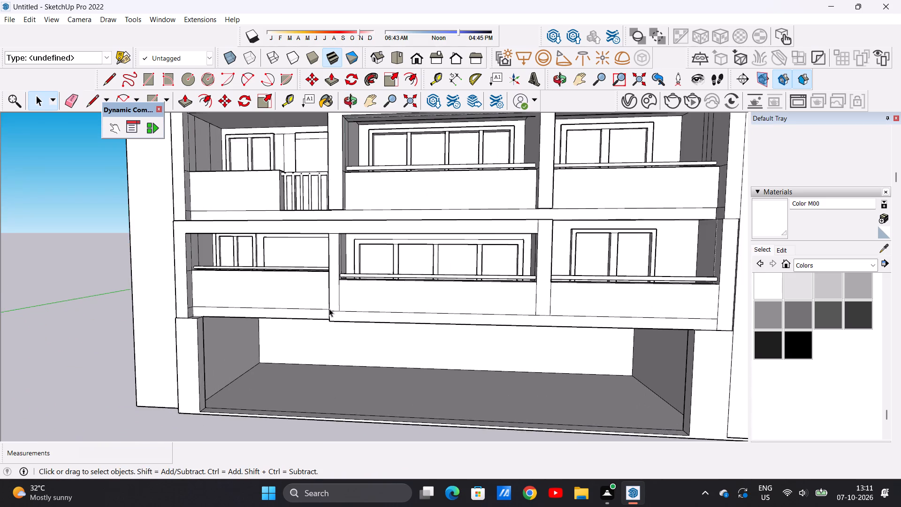
scroll(329, 308, "up", 1)
middle_click_drag(331, 307, 350, 303)
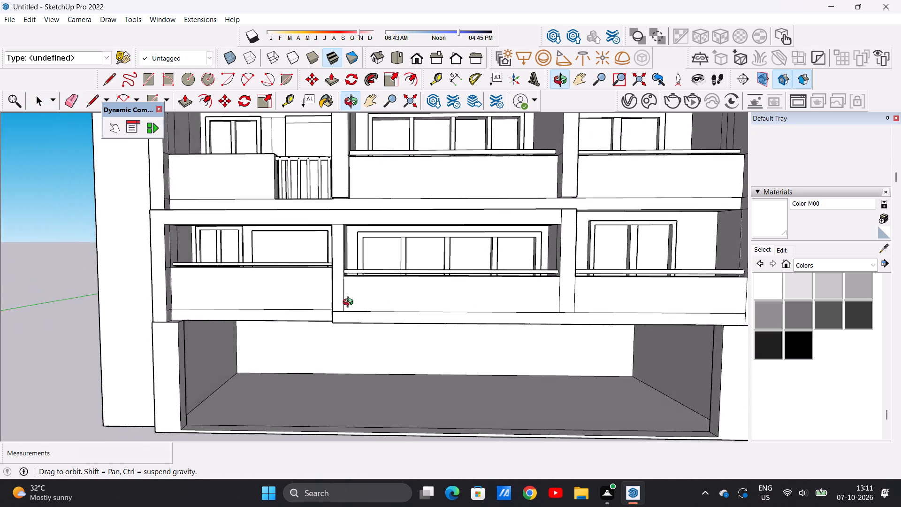
middle_click_drag(350, 303, 368, 302)
scroll(357, 315, "down", 6)
scroll(356, 318, "up", 1)
scroll(355, 323, "down", 15)
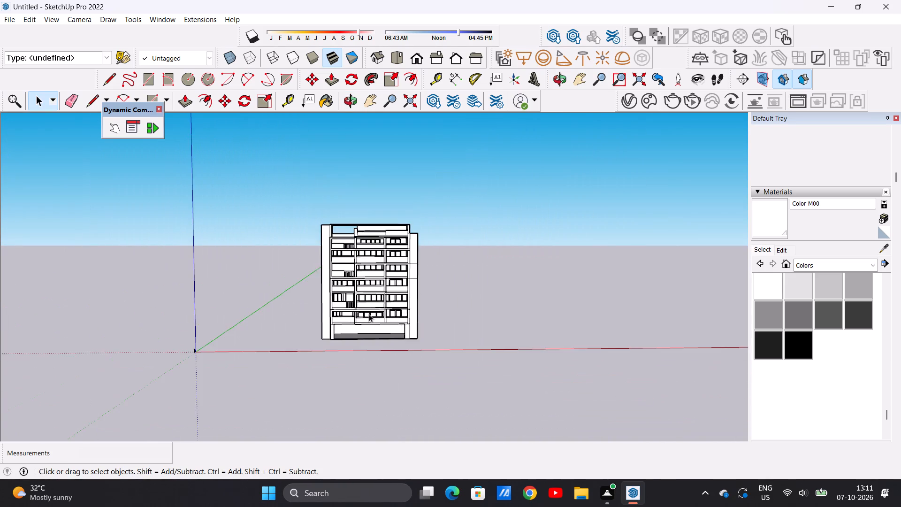
scroll(371, 306, "up", 7)
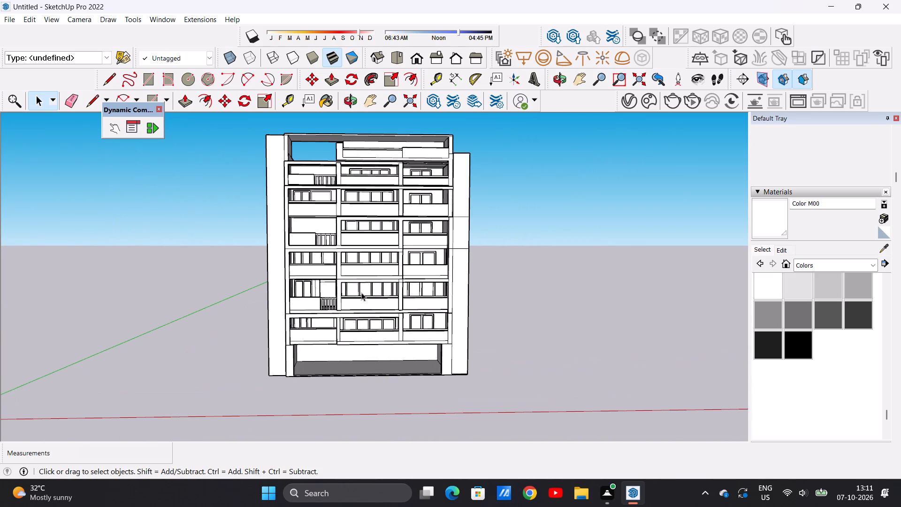
scroll(362, 287, "down", 6)
Switch to the top view and examine the roof and the side strips from above.
left_click(393, 53)
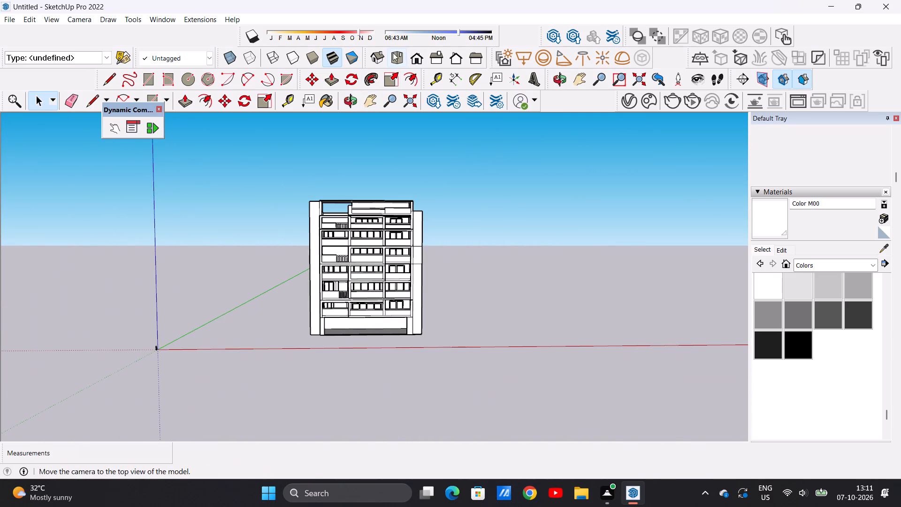
scroll(515, 261, "up", 7)
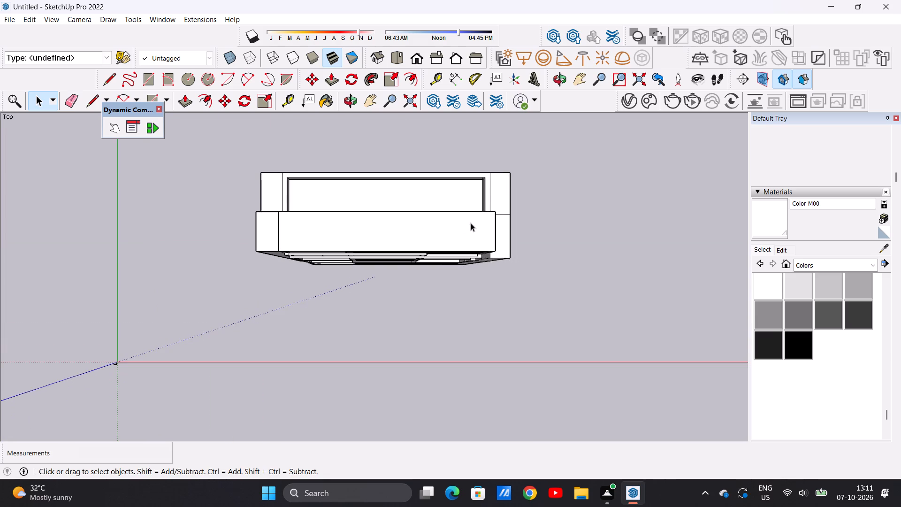
middle_click_drag(471, 224, 470, 275)
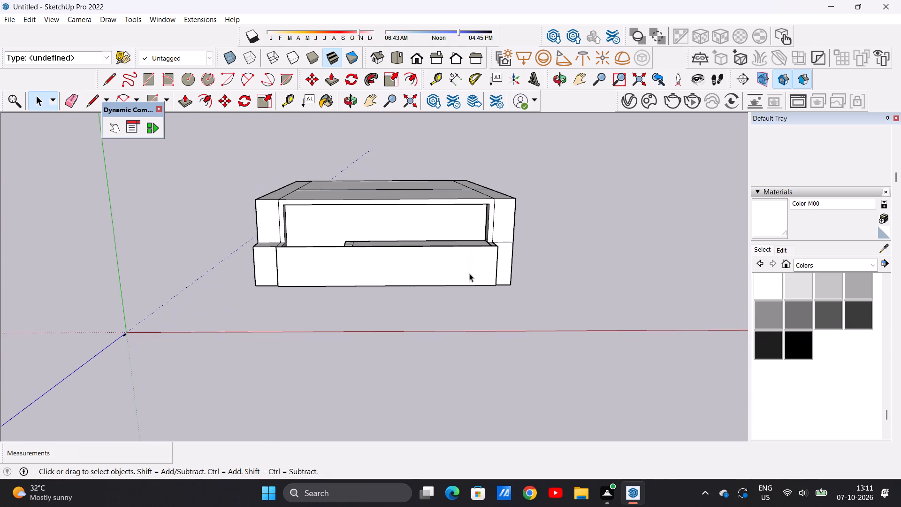
Draw a ground rectangle about 288' by 175' around the base of the building.
key("r")
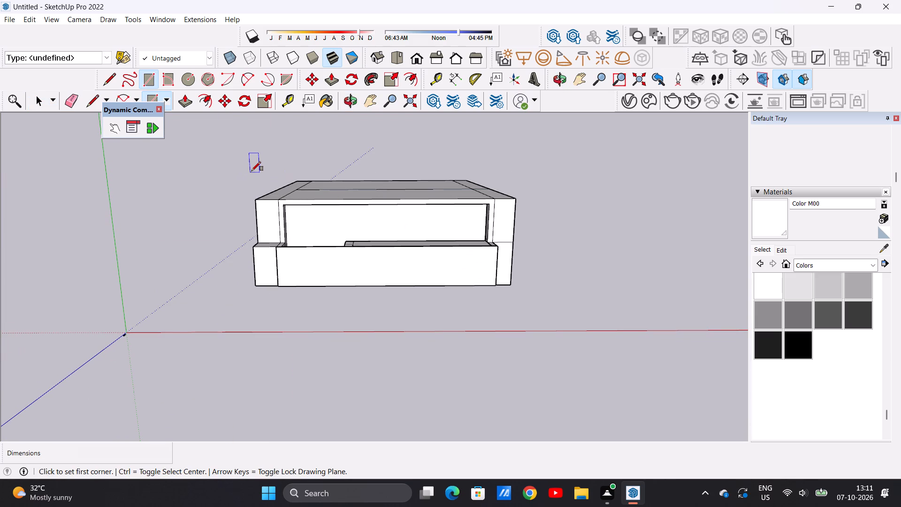
left_click(262, 170)
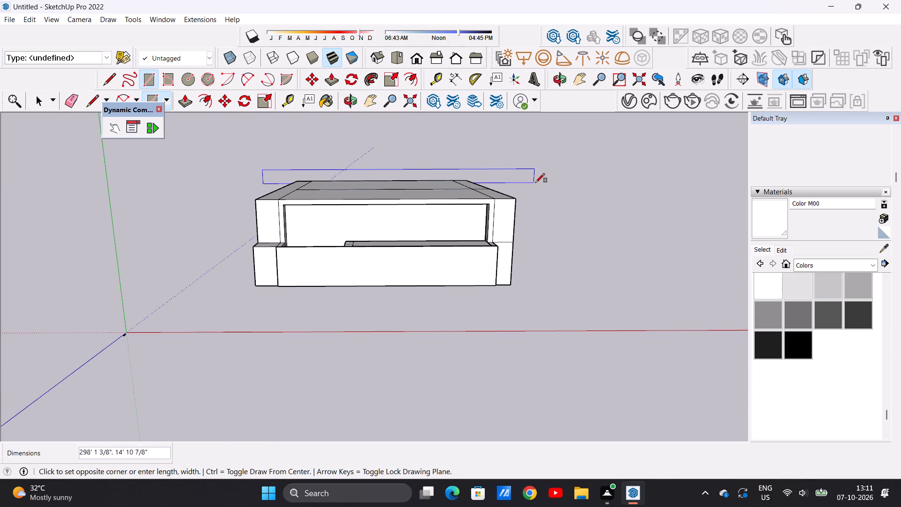
left_click(516, 321)
key("space")
Examine how the ground rectangle sits around the building, looking from the front and from above.
middle_click_drag(504, 315, 512, 155)
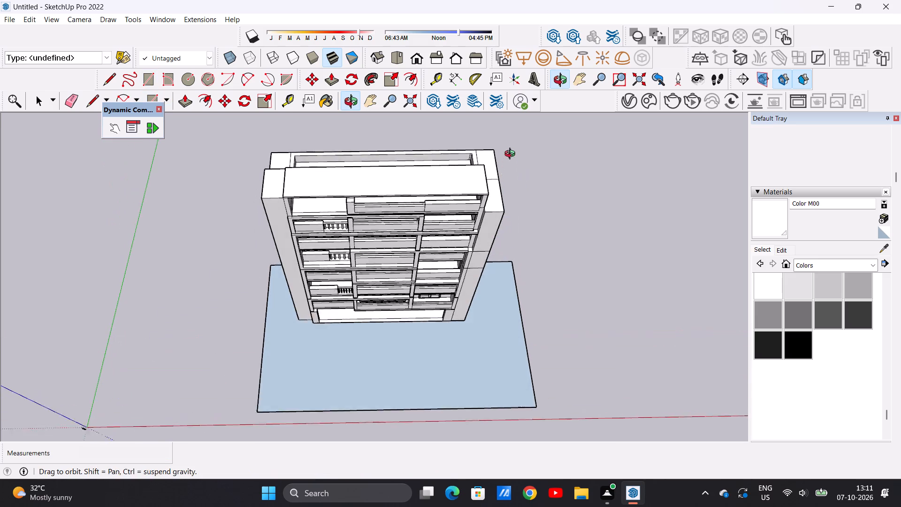
middle_click_drag(512, 155, 515, 137)
middle_click_drag(462, 363, 458, 217)
scroll(374, 433, "down", 2)
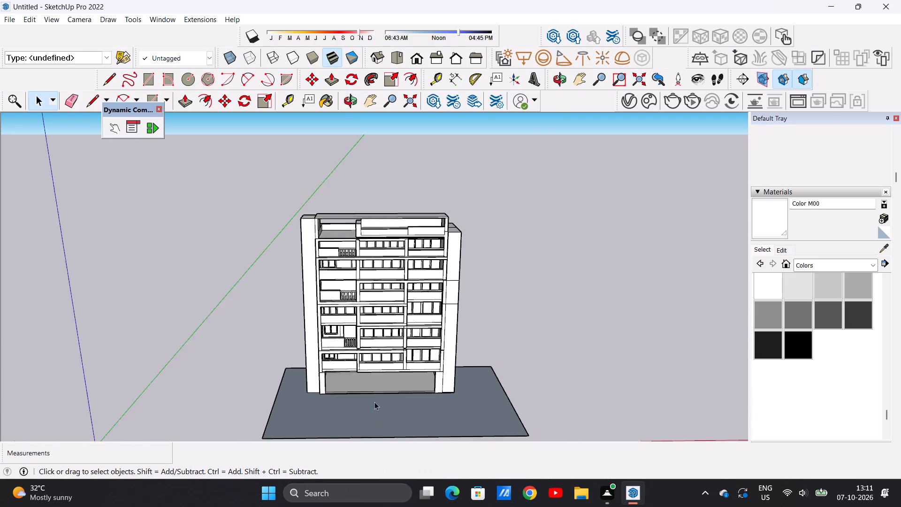
scroll(374, 402, "down", 11)
middle_click_drag(405, 372, 393, 396)
scroll(395, 387, "up", 12)
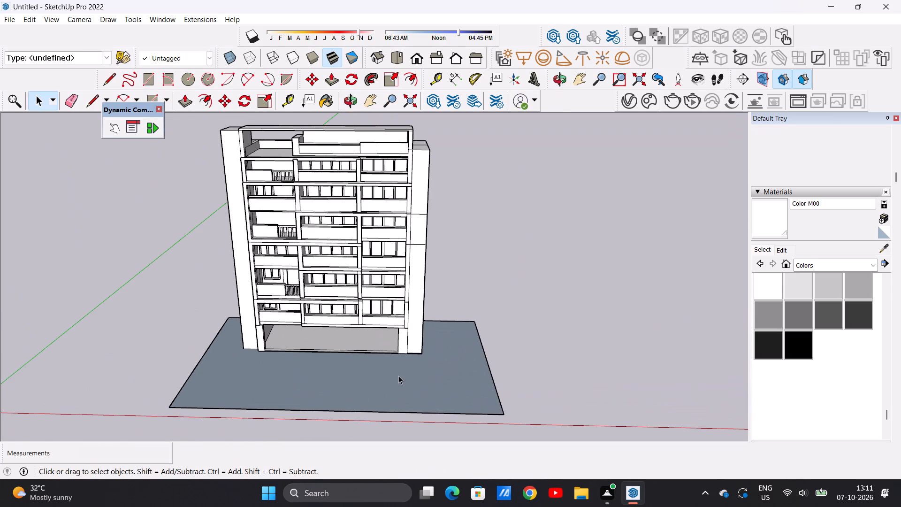
middle_click_drag(413, 353, 414, 435)
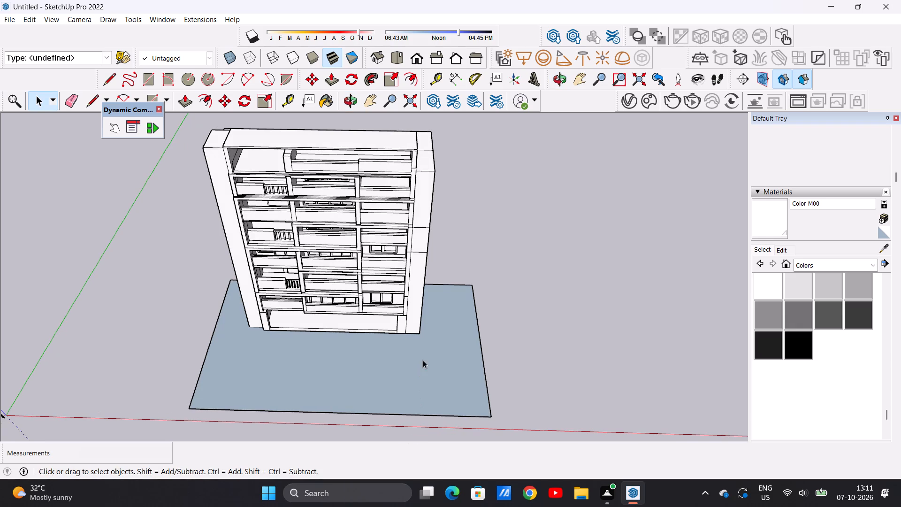
middle_click_drag(435, 335, 431, 357)
scroll(425, 330, "down", 5)
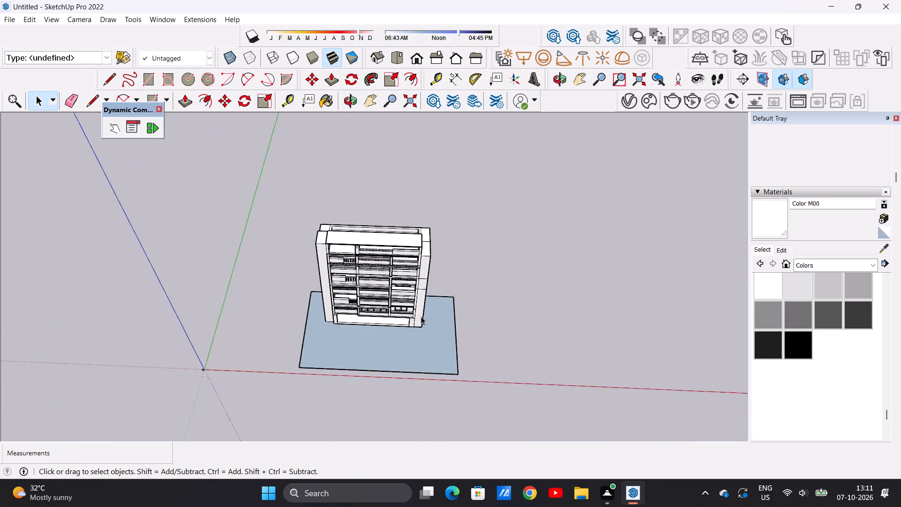
scroll(421, 316, "down", 4)
scroll(448, 351, "up", 9)
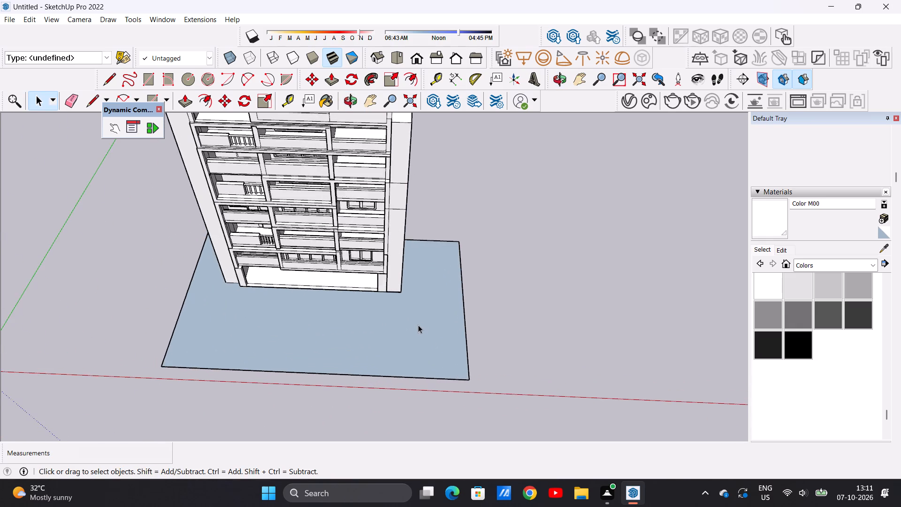
Draw a line about 288' 11" long across the ground plane near its front edge, marking off a front strip.
middle_click_drag(418, 319, 416, 380)
scroll(427, 304, "down", 4)
middle_click_drag(416, 323, 424, 370)
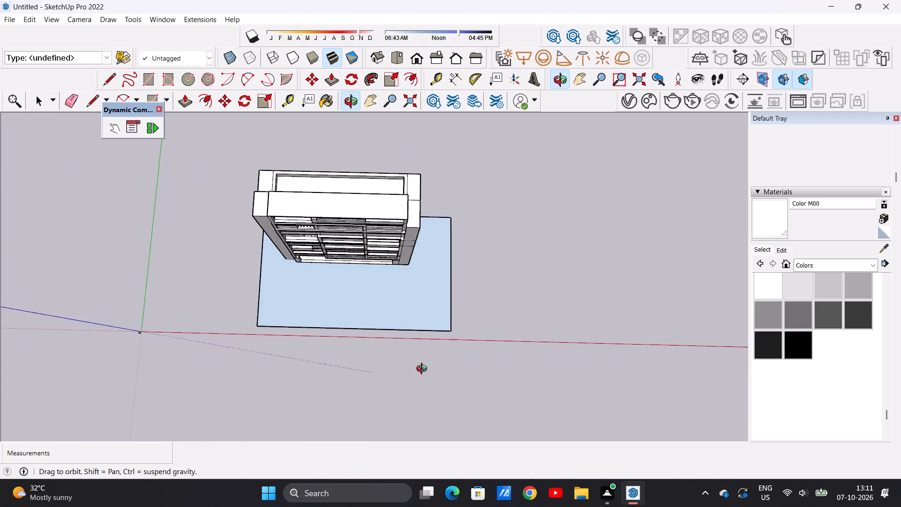
middle_click_drag(424, 370, 424, 371)
scroll(436, 319, "up", 4)
key("l")
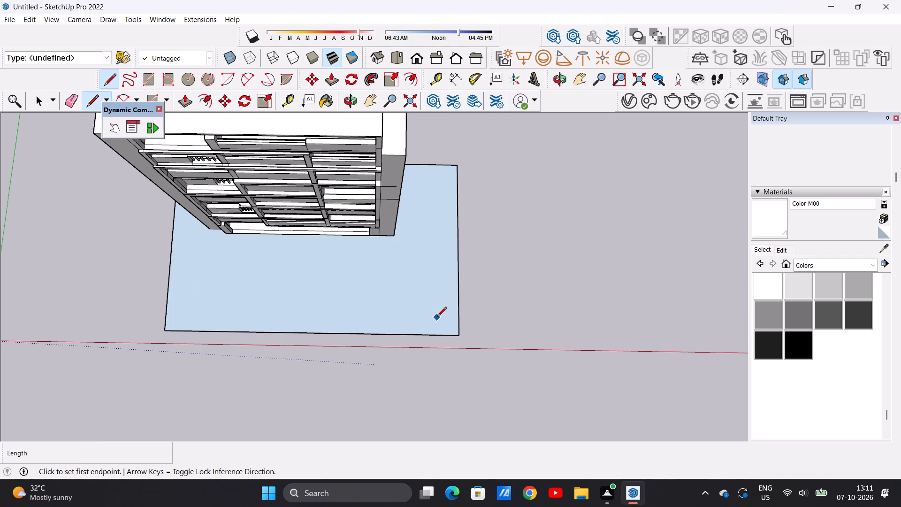
left_click(165, 302)
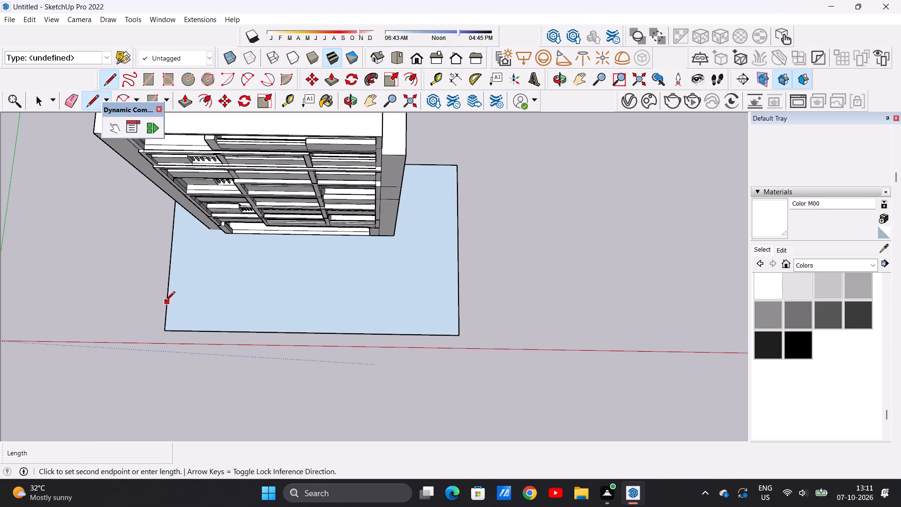
left_click(459, 307)
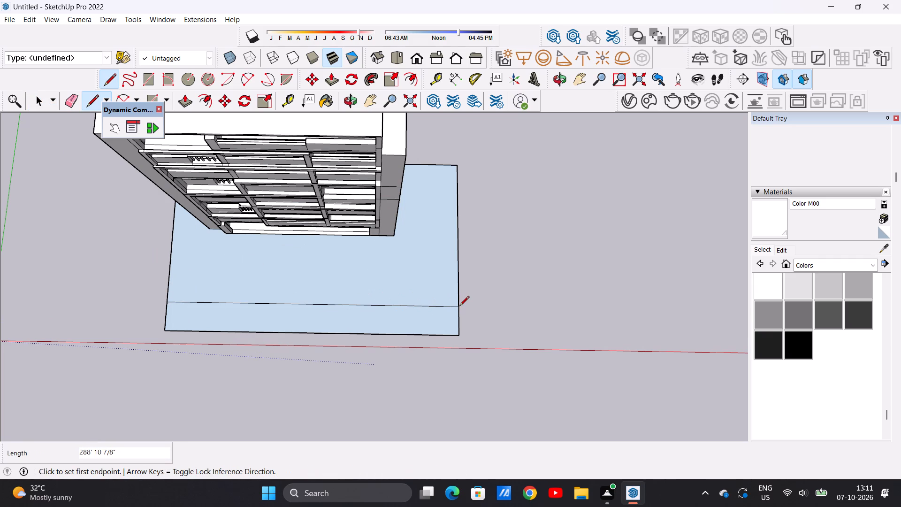
Erase the outer edges of the front strip so the ground plane ends at the new line.
key("e")
left_click_drag(464, 322, 436, 329)
left_click_drag(156, 319, 183, 323)
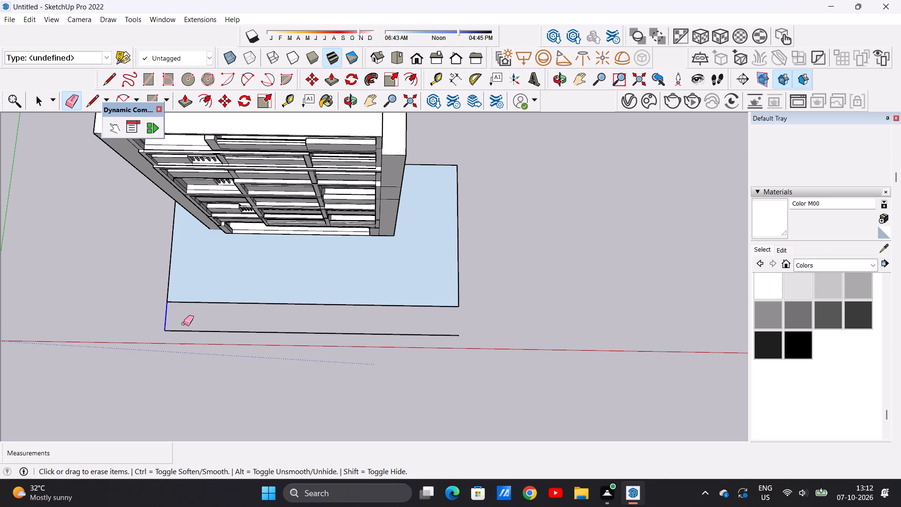
scroll(448, 369, "up", 6)
left_click_drag(446, 313, 444, 324)
key("space")
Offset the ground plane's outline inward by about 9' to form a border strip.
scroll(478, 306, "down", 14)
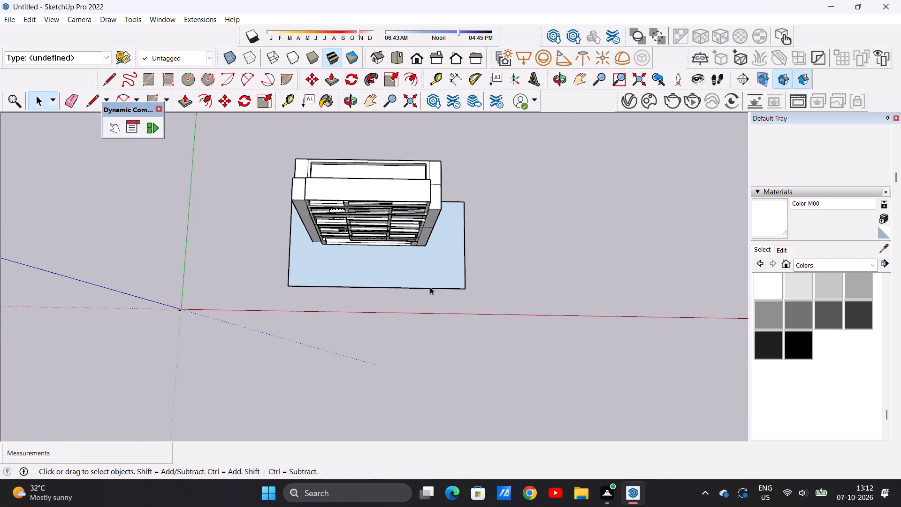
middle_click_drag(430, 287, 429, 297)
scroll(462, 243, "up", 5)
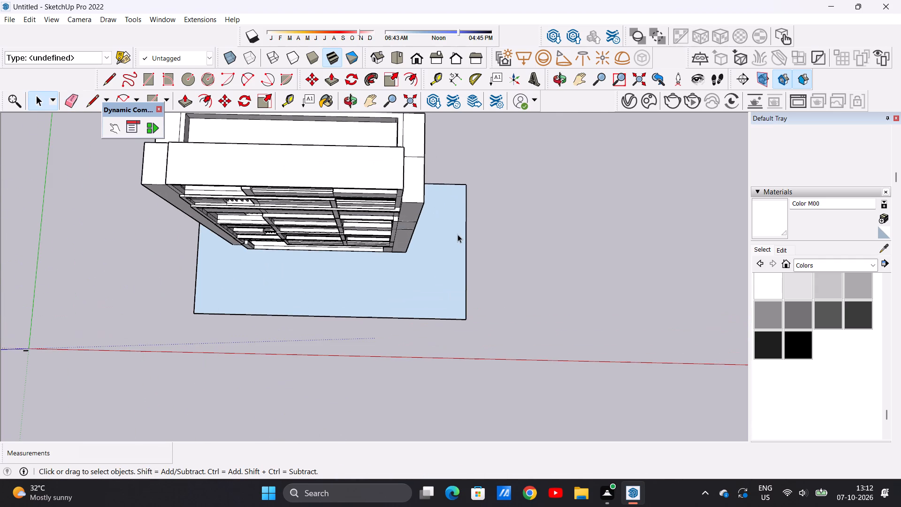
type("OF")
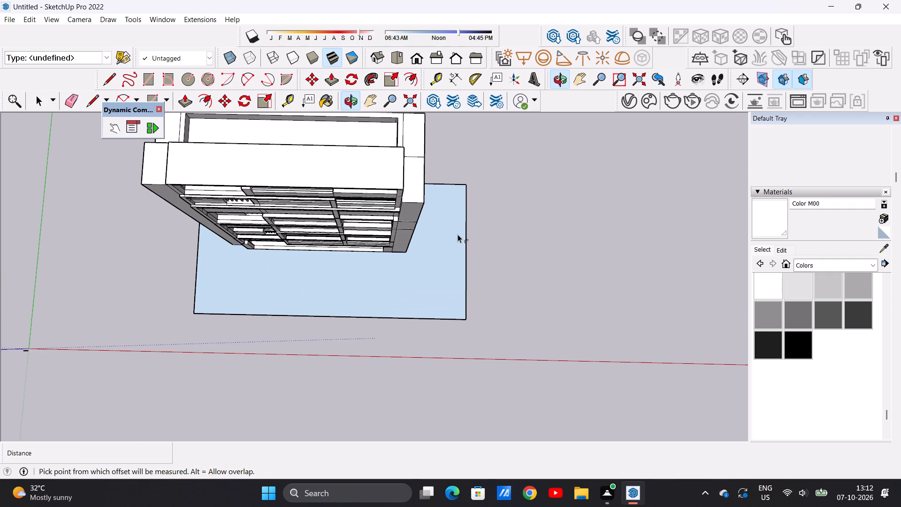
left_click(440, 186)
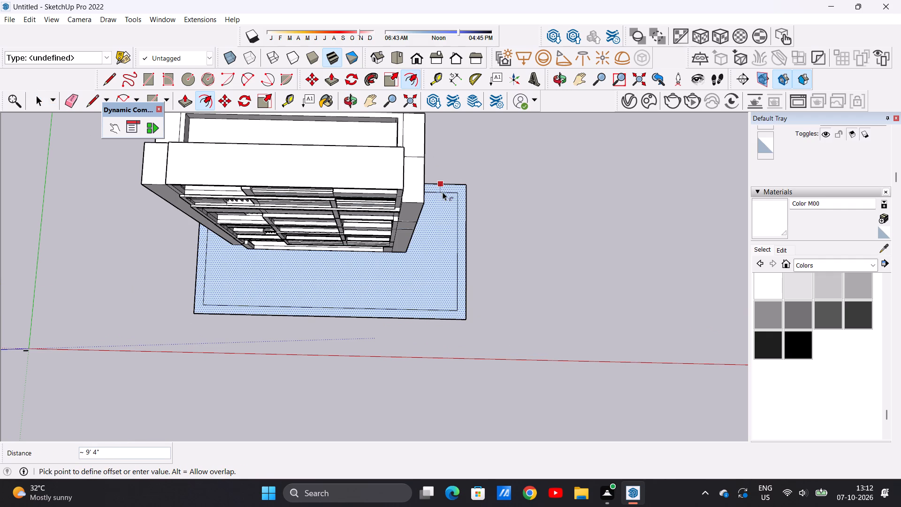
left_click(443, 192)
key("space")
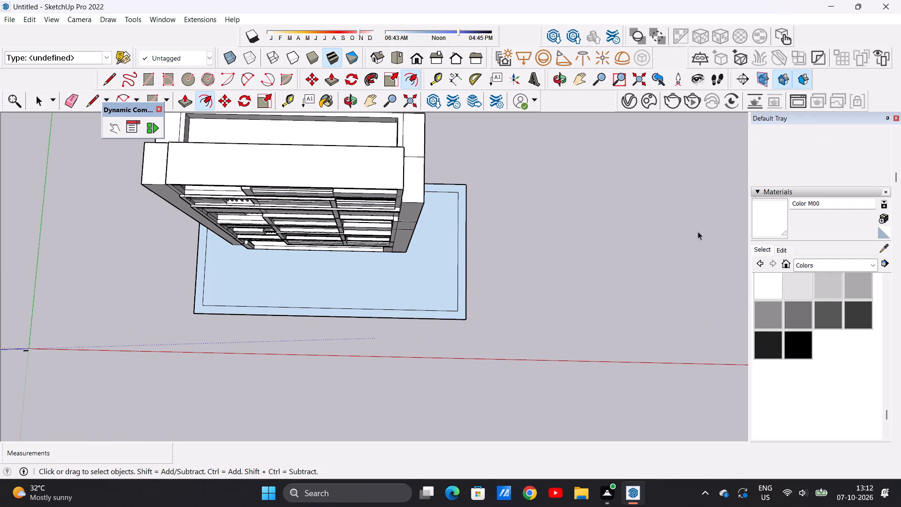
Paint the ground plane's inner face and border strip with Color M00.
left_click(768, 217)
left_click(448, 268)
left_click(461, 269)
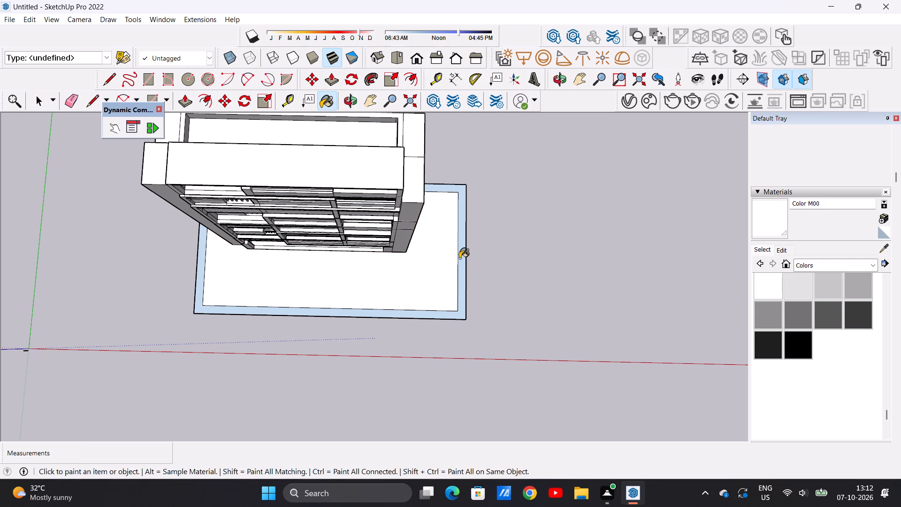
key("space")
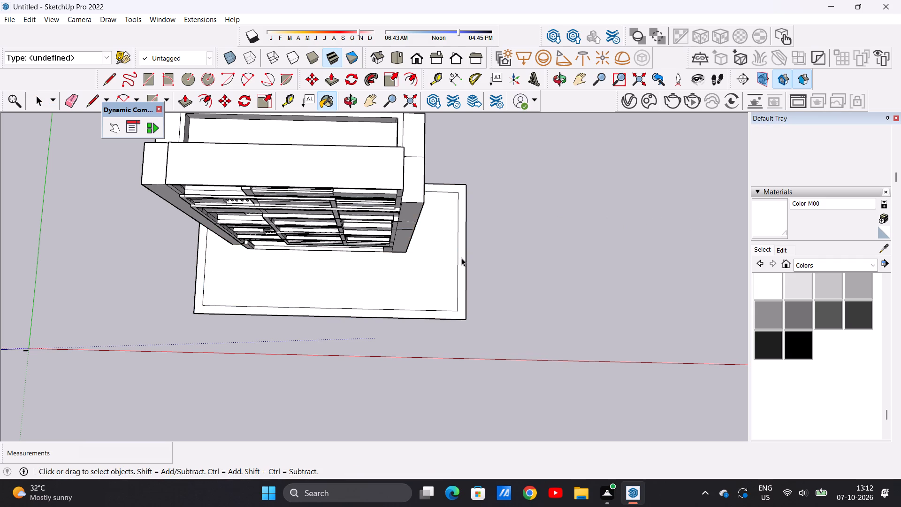
Examine the building on its ground plane from the front, side and rear, including the margins around the base.
scroll(440, 255, "down", 5)
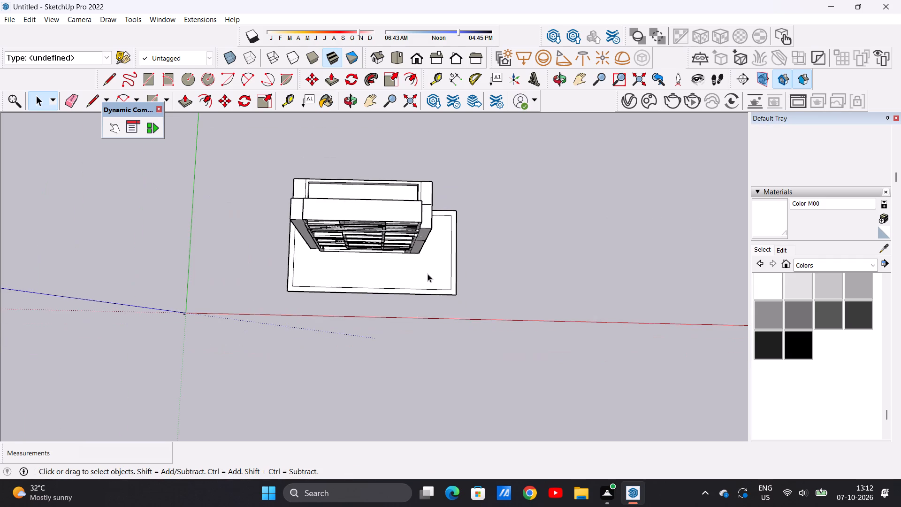
middle_click_drag(427, 278, 440, 119)
middle_click_drag(457, 262, 383, 203)
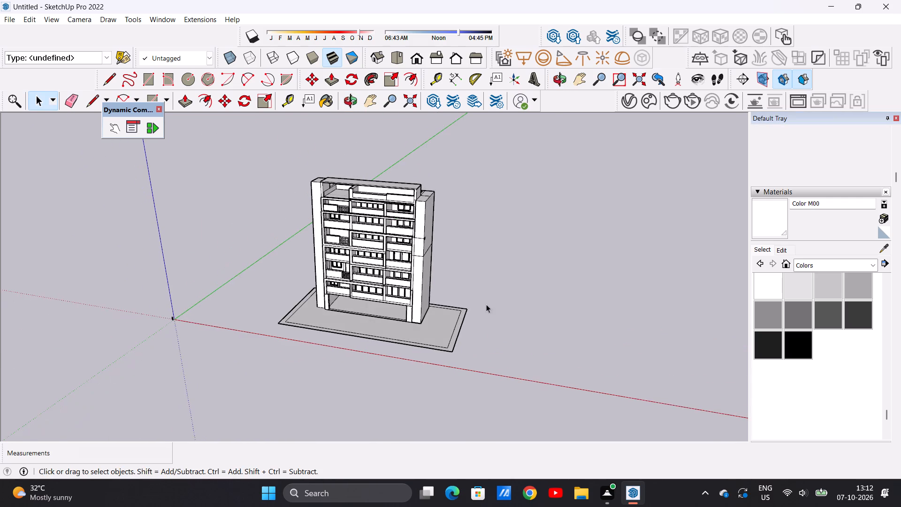
scroll(475, 317, "up", 4)
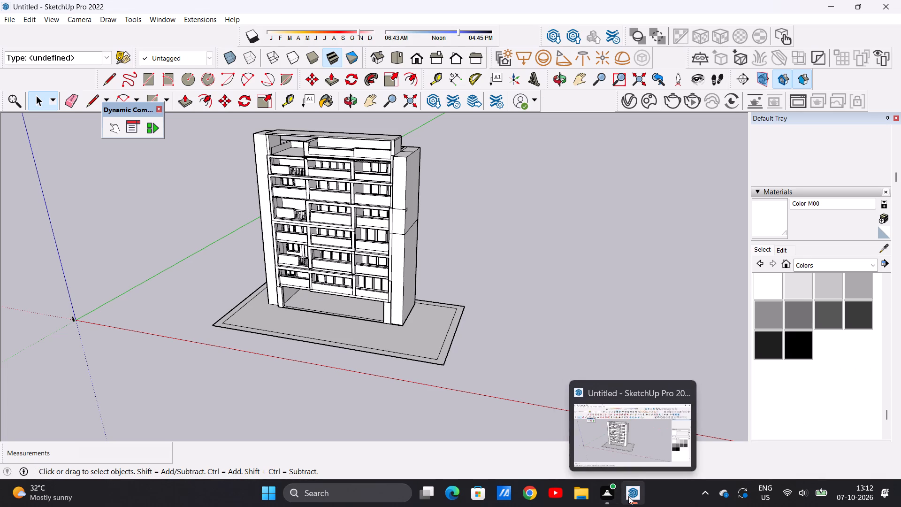
left_click(621, 427)
scroll(420, 297, "down", 5)
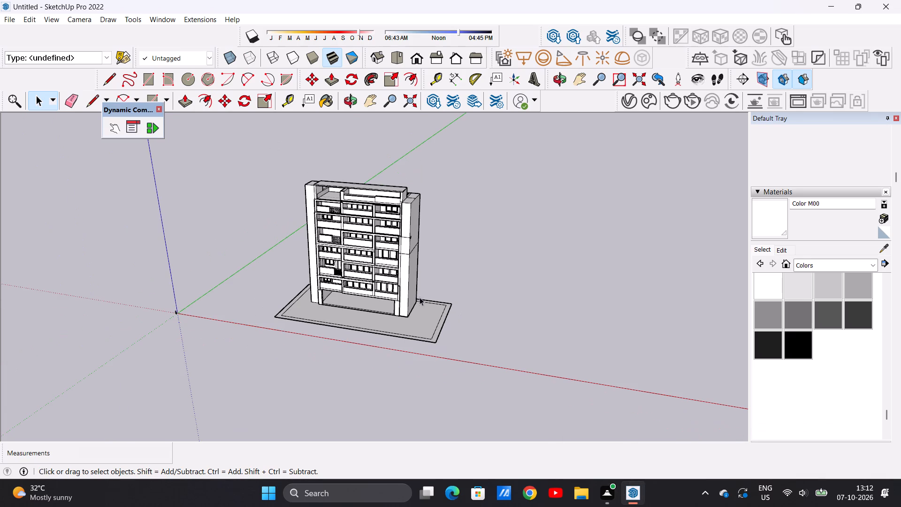
scroll(415, 245, "down", 3)
middle_click_drag(453, 256, 311, 259)
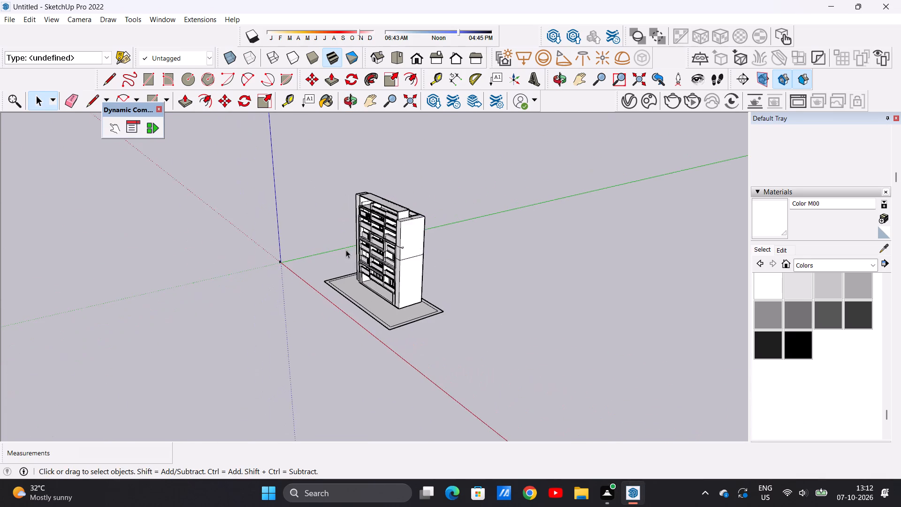
scroll(473, 244, "up", 6)
middle_click_drag(359, 283, 238, 319)
middle_click_drag(409, 326, 347, 314)
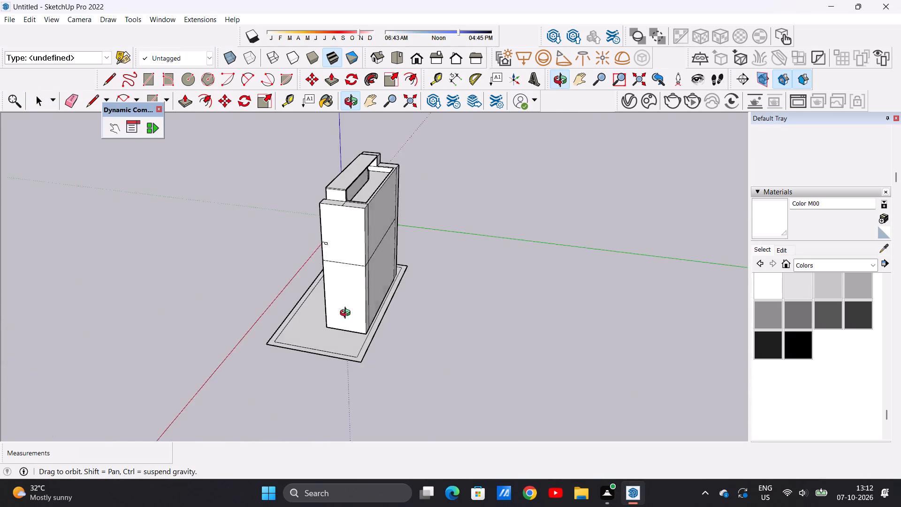
middle_click_drag(347, 314, 368, 382)
scroll(363, 362, "up", 5)
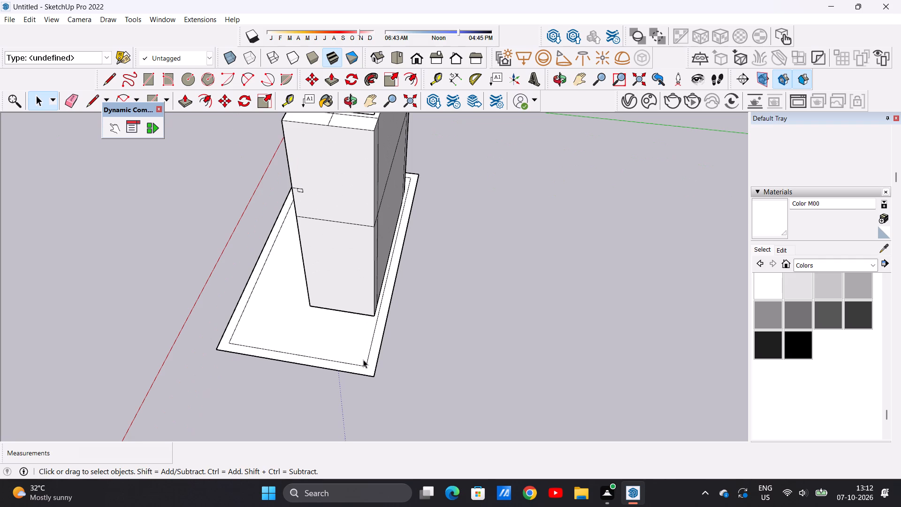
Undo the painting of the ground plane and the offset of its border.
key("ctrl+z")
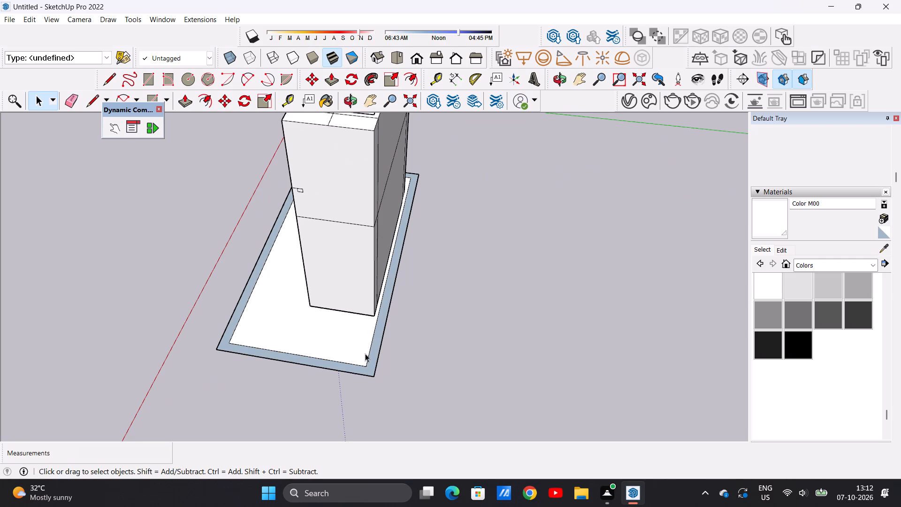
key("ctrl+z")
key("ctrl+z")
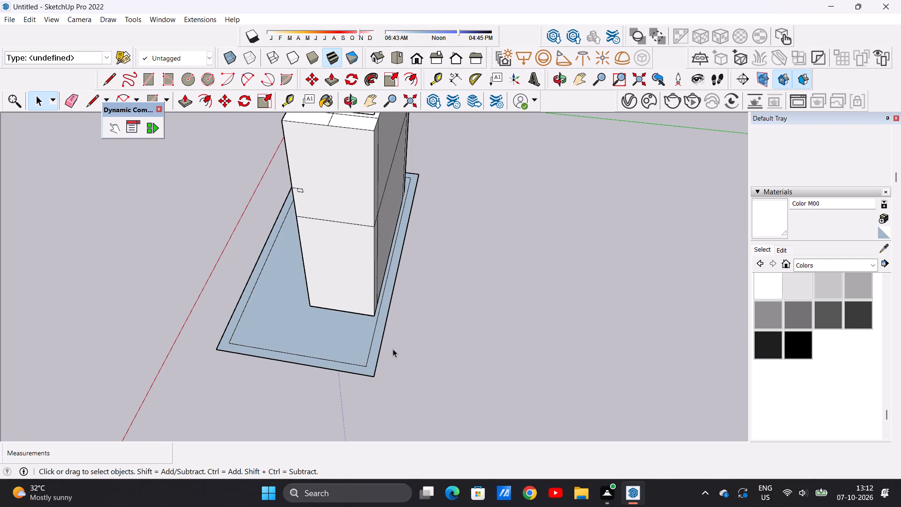
Draw a rectangle about 288' 11" by 34' 5" along the ground plane's rear edge to extend it behind the building.
key("r")
left_click(373, 377)
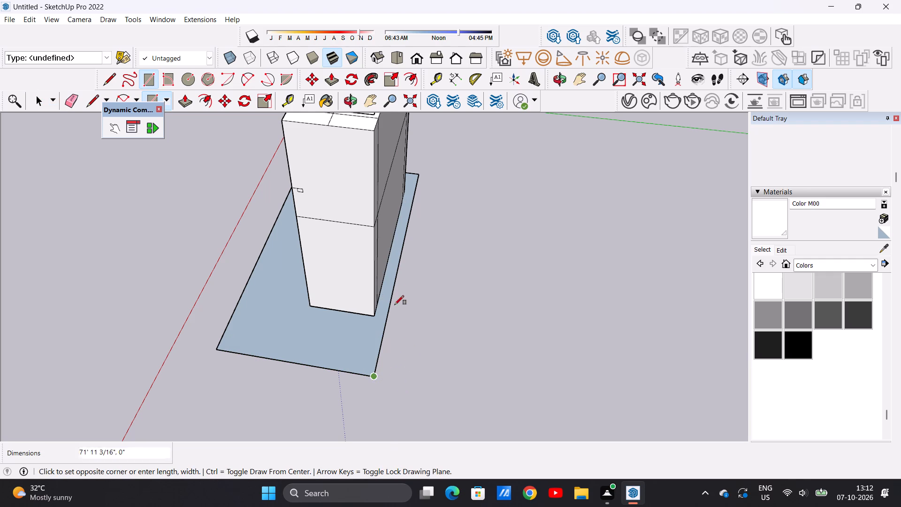
left_click(421, 175)
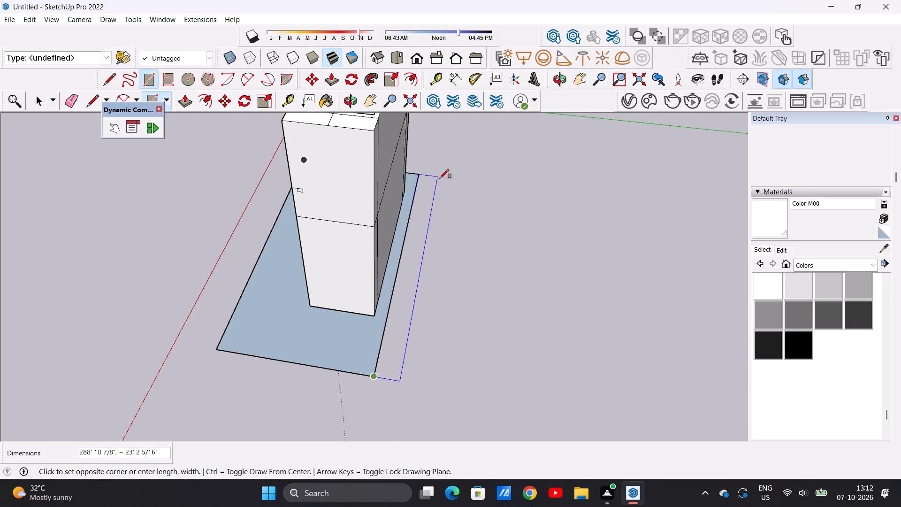
left_click(447, 177)
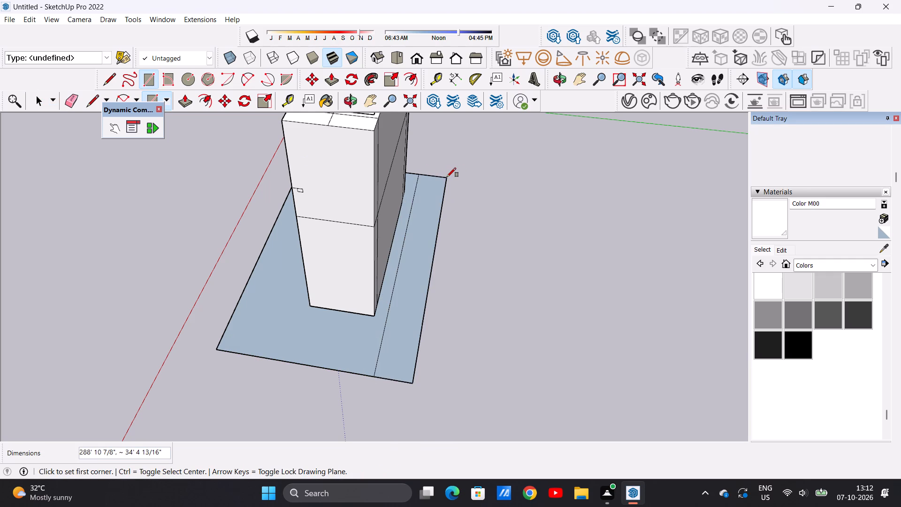
key("space")
Erase the dividing line between the original ground plane and its rear extension.
key("e")
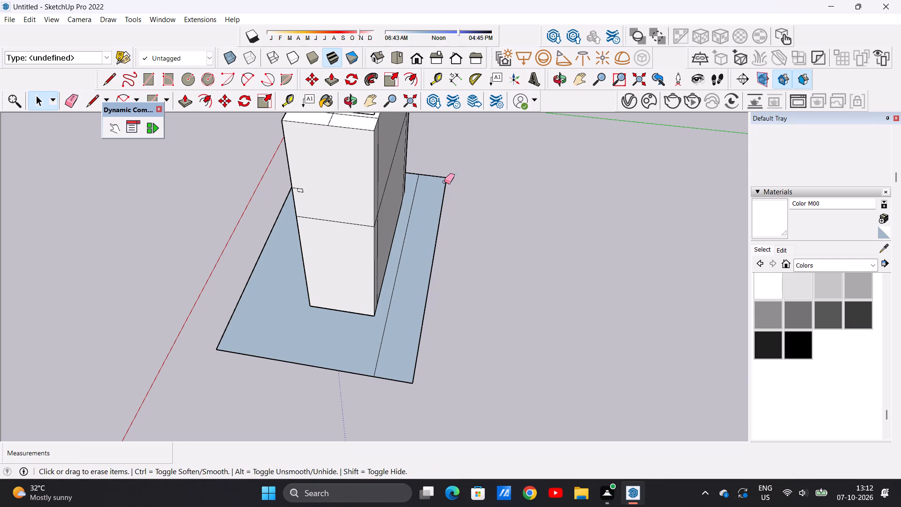
left_click(401, 262)
left_click(401, 257)
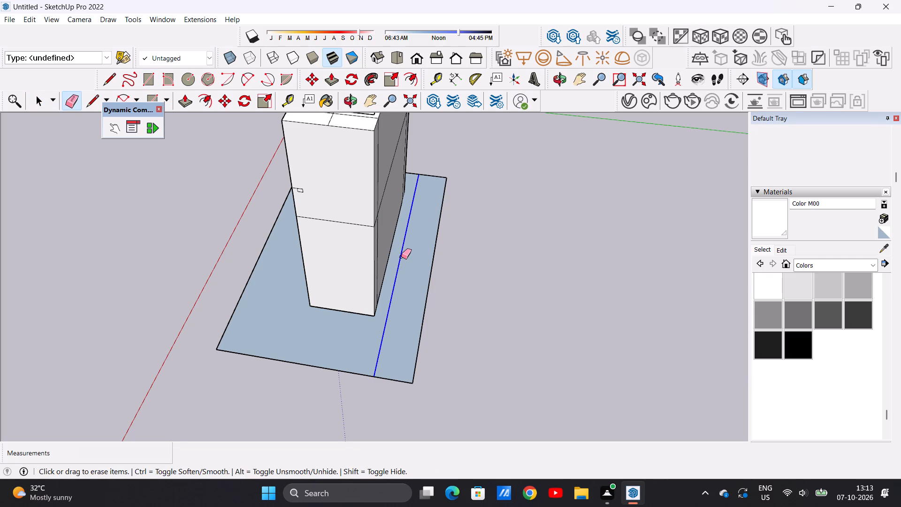
key("space")
scroll(408, 288, "down", 6)
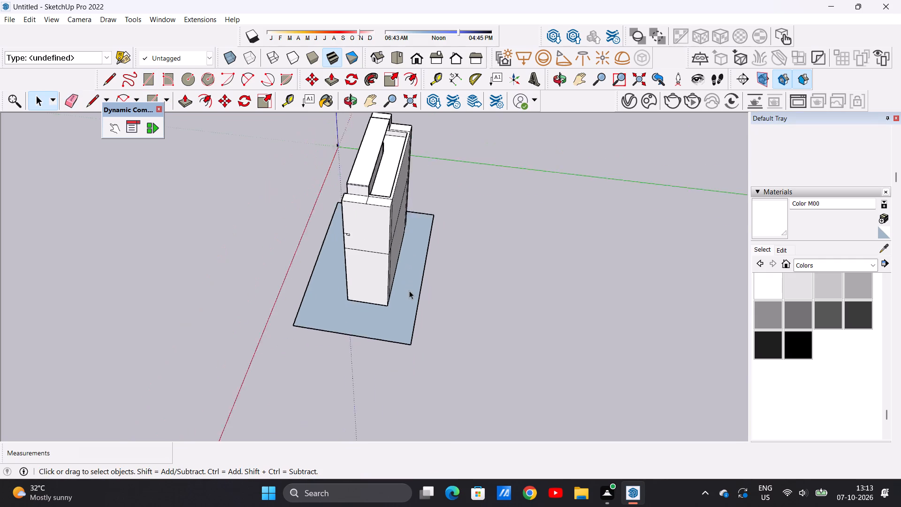
Offset the enlarged ground plane's outline inward by about 11' 5 5/8" to form a border strip around the building.
scroll(409, 291, "down", 2)
middle_click_drag(363, 300, 547, 282)
middle_click_drag(390, 303, 442, 342)
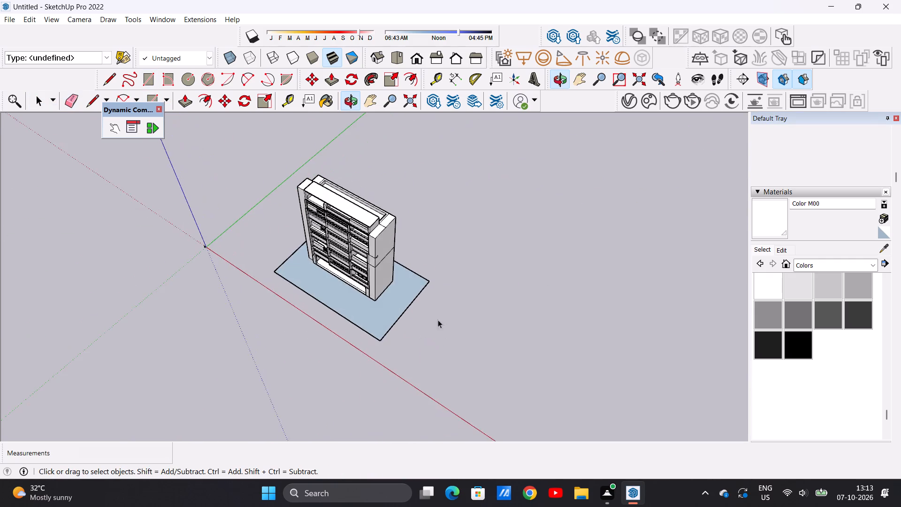
scroll(420, 284, "up", 6)
key("o")
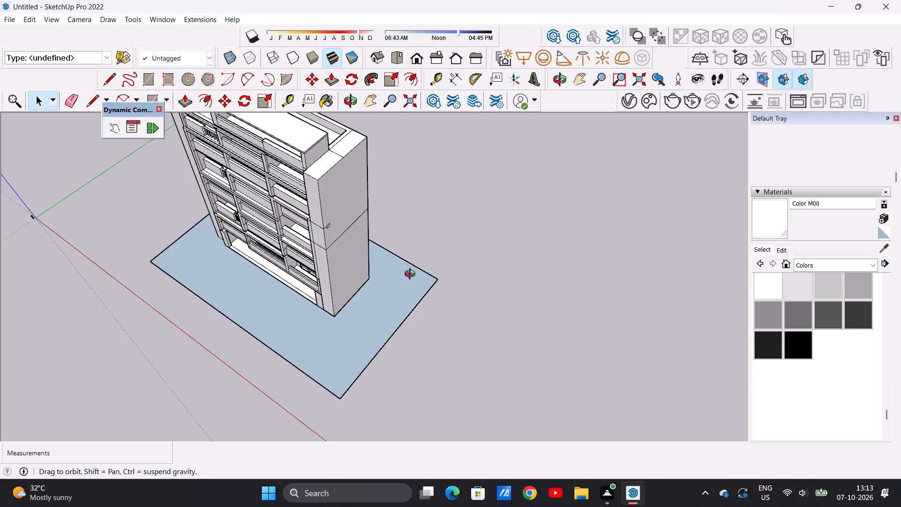
key("g")
key("space")
key("space")
key("space")
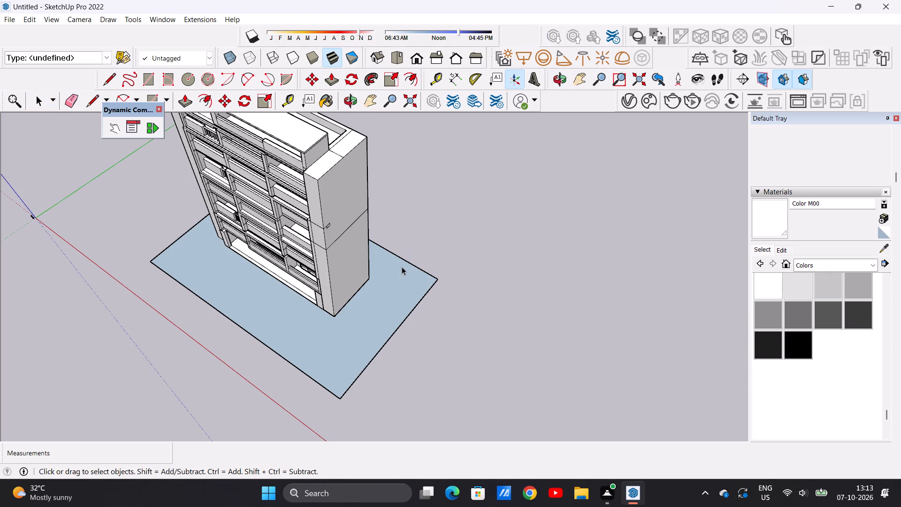
type("OF")
left_click(396, 261)
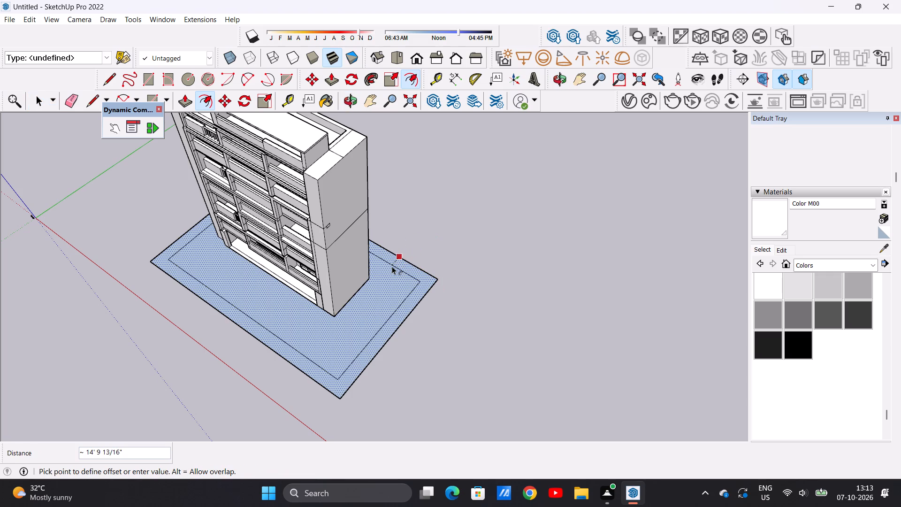
left_click(395, 264)
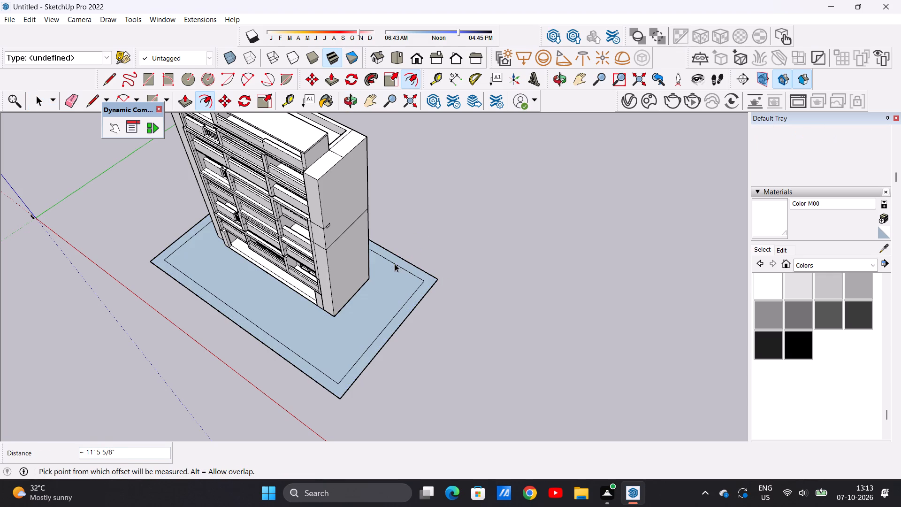
key("space")
Paint the ground plane's border strip and its inner face with the white Color M00.
left_click(762, 283)
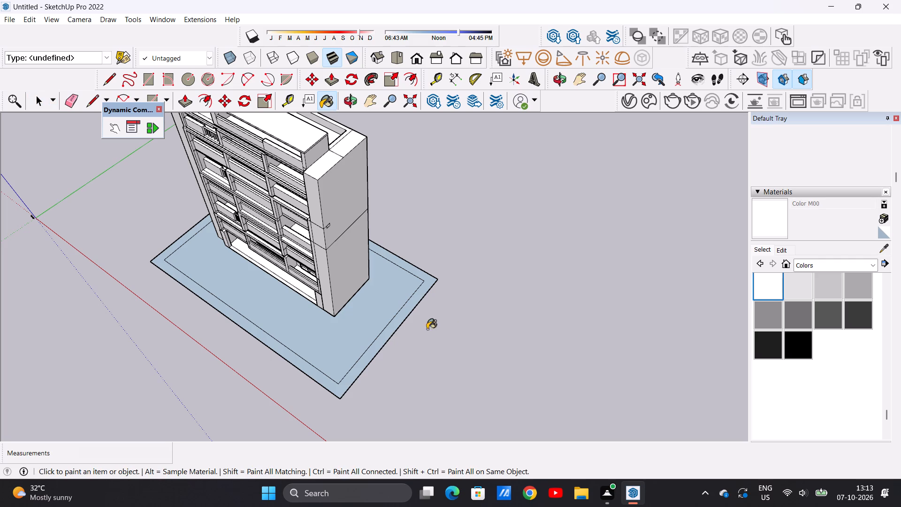
left_click(392, 327)
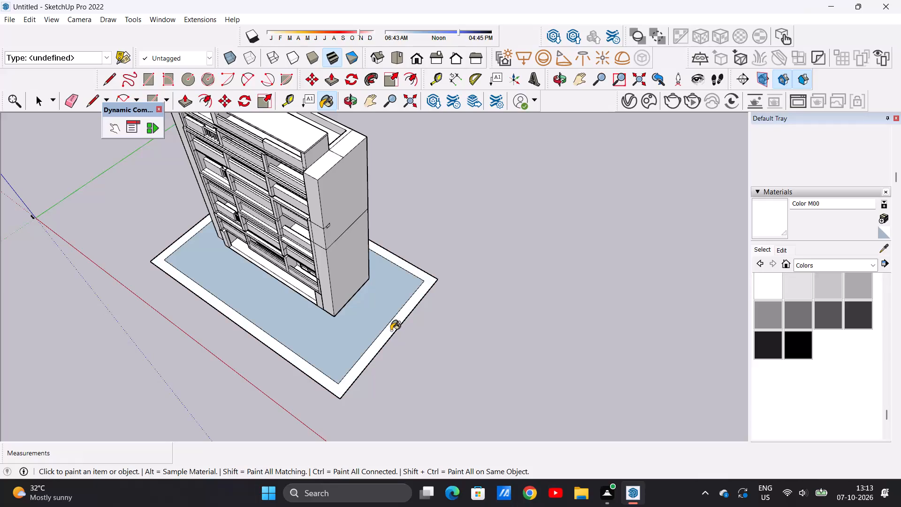
left_click(357, 327)
key("space")
Examine the finished building and its bordered white ground plane from the front, sides and rear.
scroll(447, 331, "down", 8)
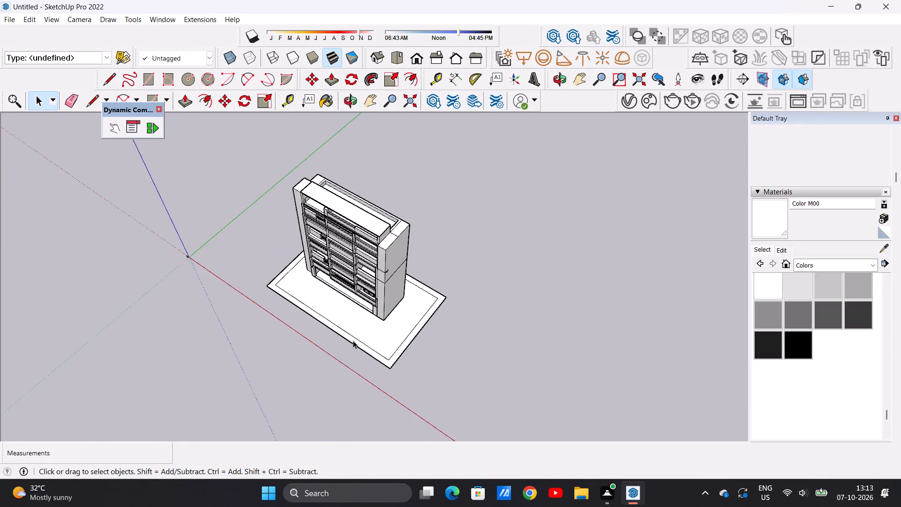
middle_click_drag(362, 336, 473, 250)
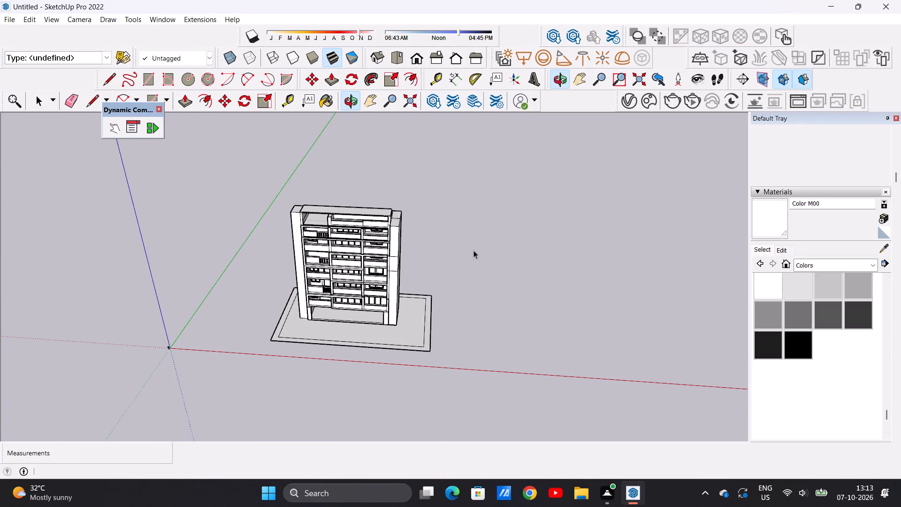
scroll(467, 244, "down", 2)
middle_click_drag(397, 293, 396, 213)
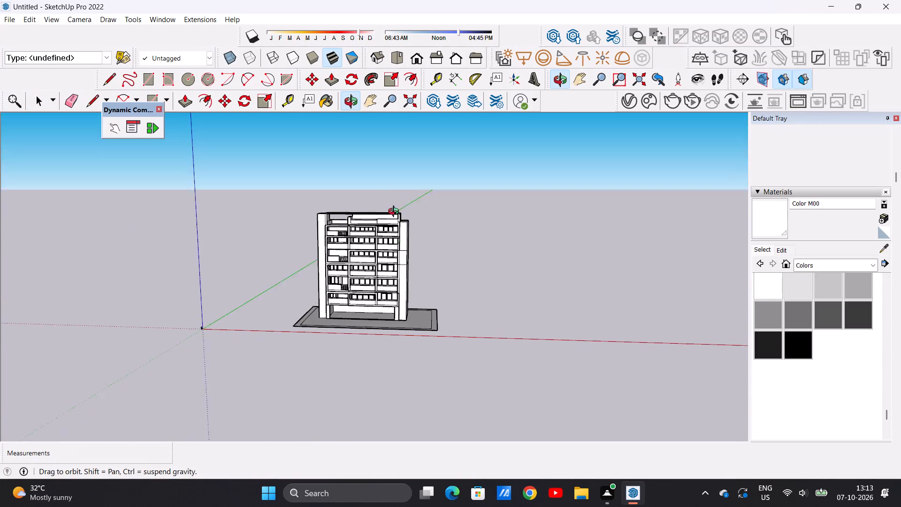
middle_click_drag(396, 213, 384, 194)
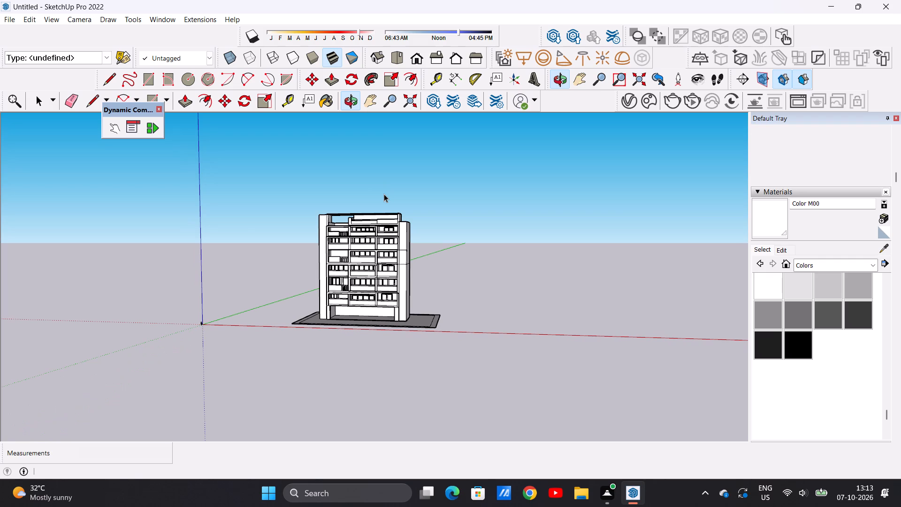
scroll(382, 268, "down", 4)
scroll(333, 274, "up", 12)
scroll(374, 249, "down", 6)
middle_click_drag(342, 255, 448, 282)
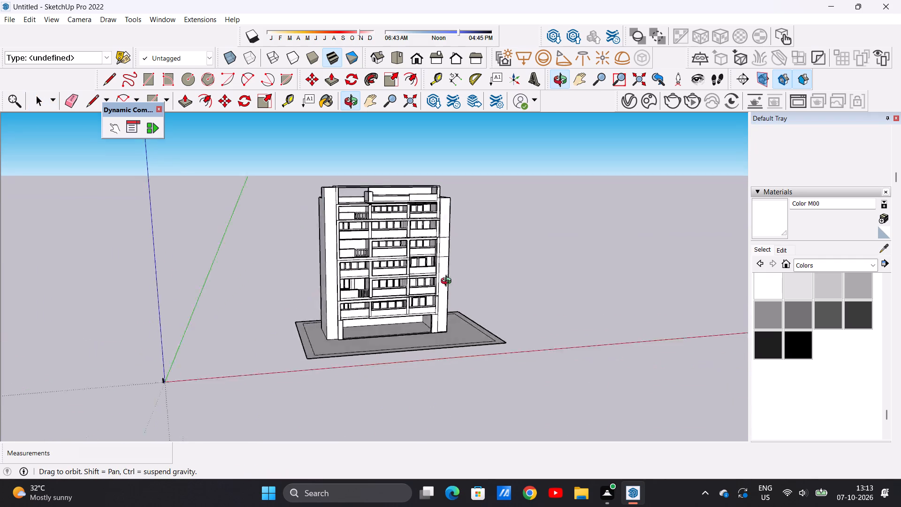
middle_click_drag(448, 282, 186, 294)
scroll(427, 294, "up", 7)
middle_click_drag(350, 283, 445, 290)
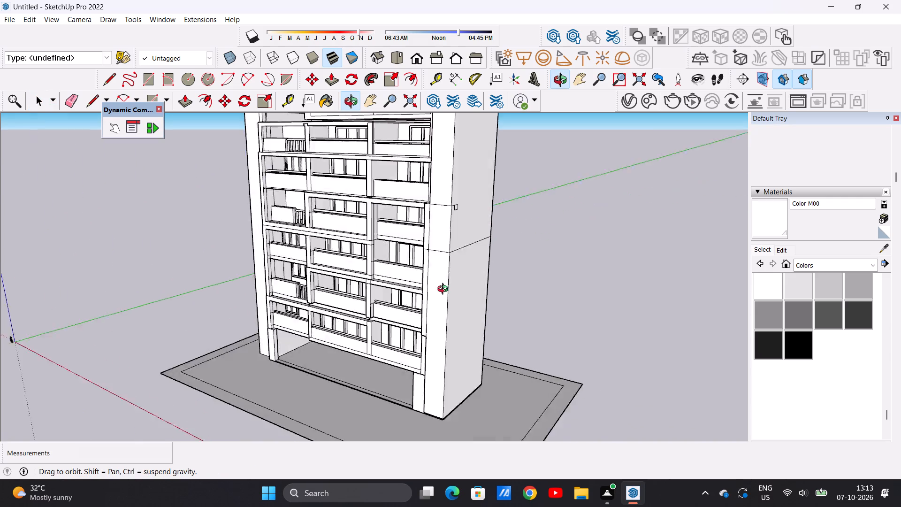
middle_click_drag(445, 290, 533, 276)
scroll(339, 269, "down", 7)
middle_click_drag(246, 282, 259, 278)
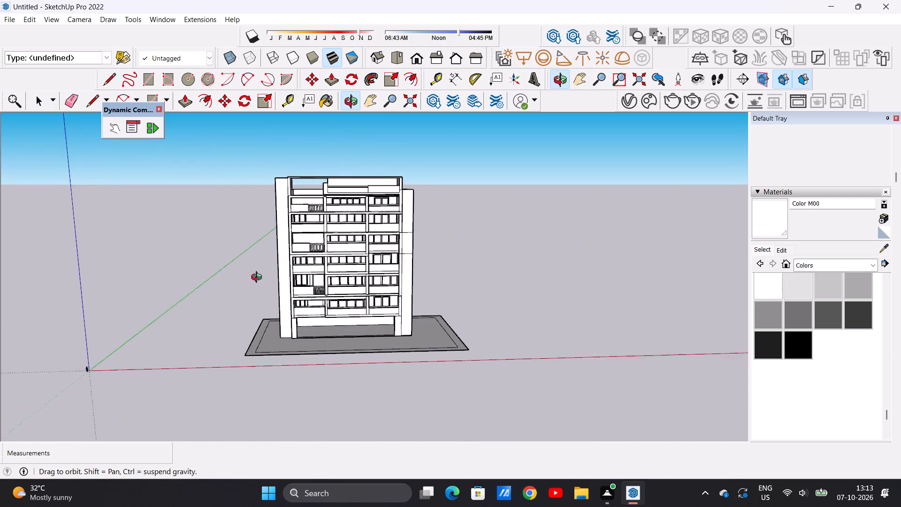
middle_click_drag(259, 278, 252, 278)
scroll(251, 278, "up", 1)
middle_click_drag(640, 277, 291, 287)
scroll(427, 261, "up", 6)
middle_click_drag(467, 259, 281, 258)
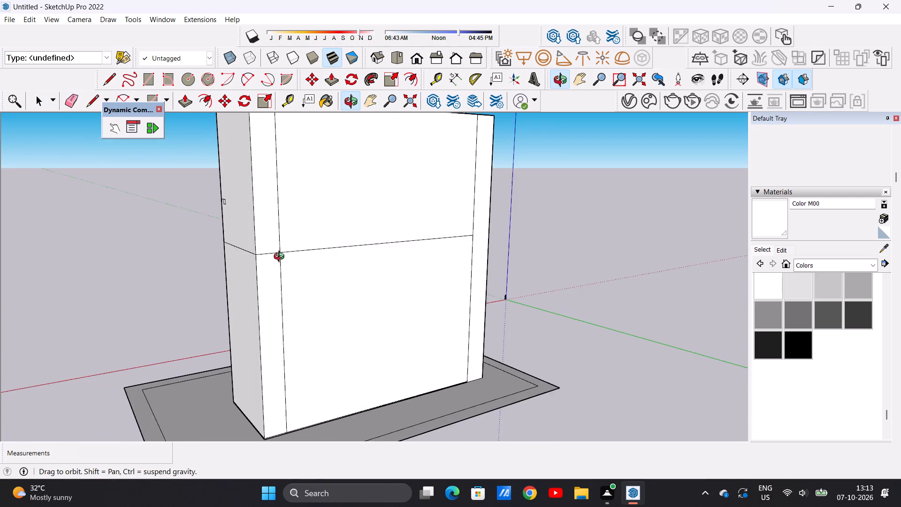
middle_click_drag(281, 258, 458, 289)
scroll(427, 280, "down", 8)
middle_click_drag(346, 289, 539, 285)
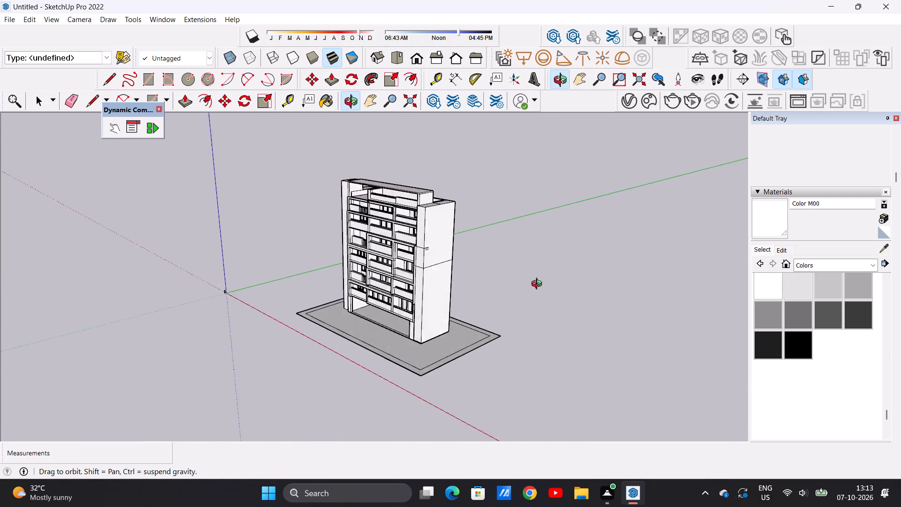
middle_click_drag(539, 285, 569, 282)
scroll(434, 292, "up", 11)
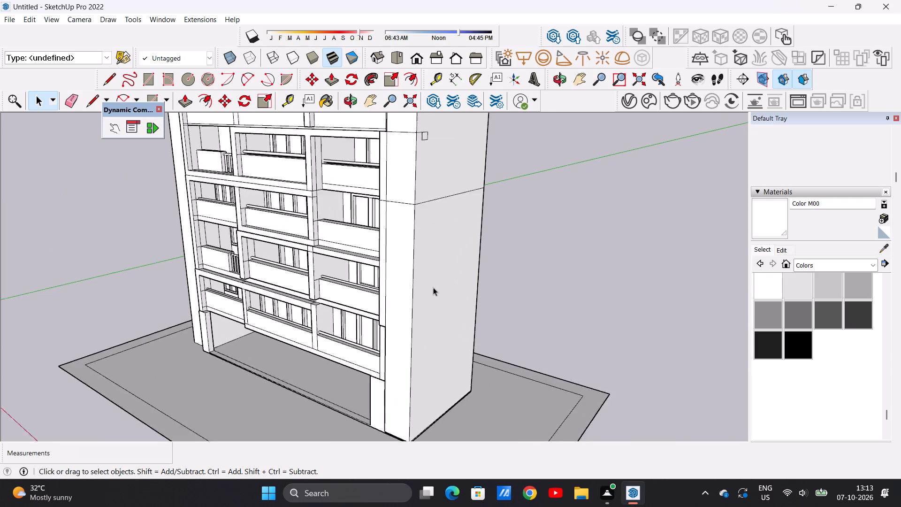
scroll(433, 287, "up", 2)
scroll(446, 279, "down", 13)
middle_click_drag(356, 267, 444, 291)
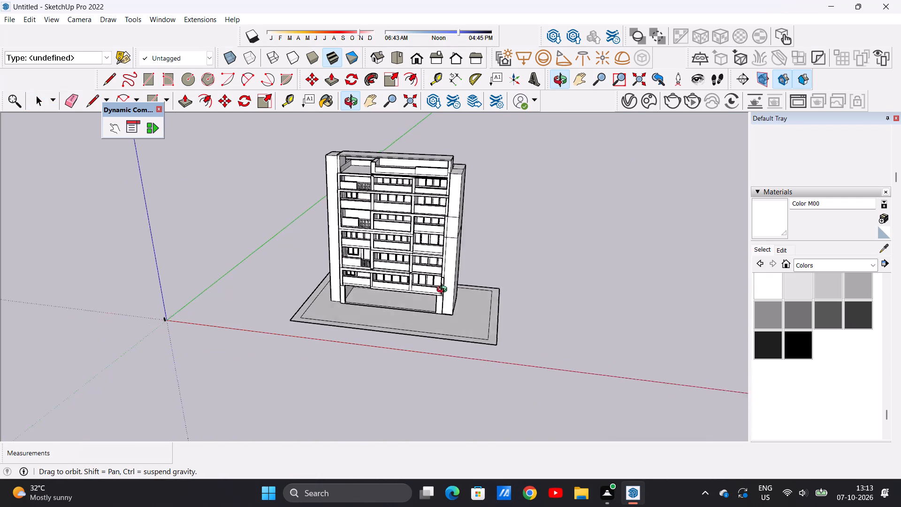
middle_click_drag(444, 291, 434, 296)
scroll(423, 256, "up", 6)
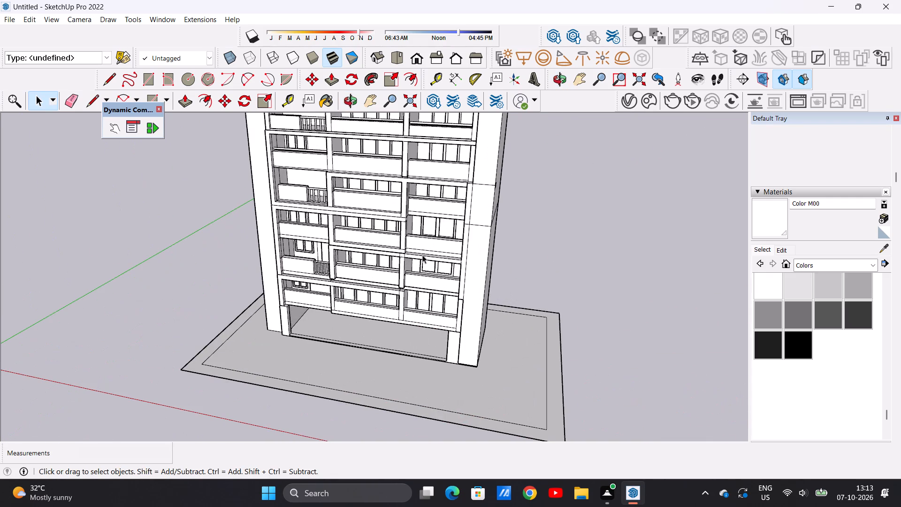
scroll(424, 253, "down", 11)
scroll(434, 238, "up", 4)
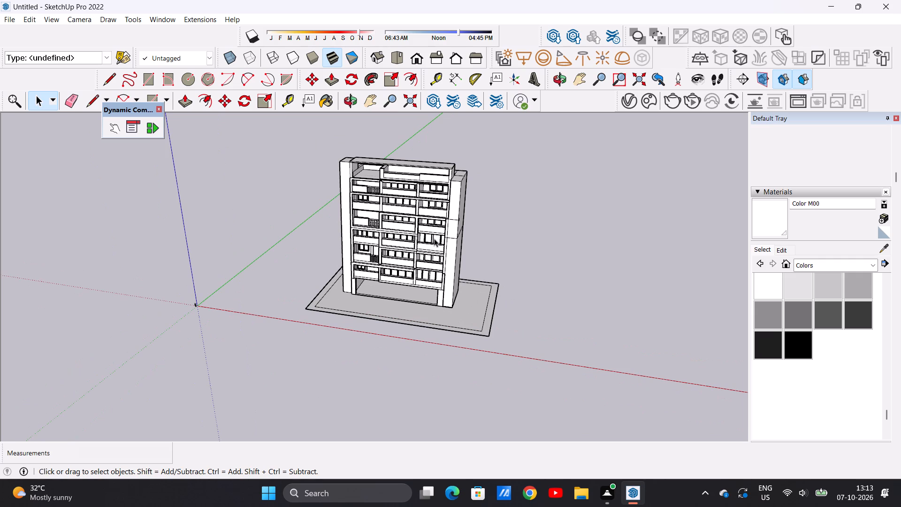
scroll(494, 199, "down", 4)
middle_click_drag(579, 194, 318, 211)
middle_click_drag(596, 211, 664, 192)
middle_click_drag(368, 235, 496, 228)
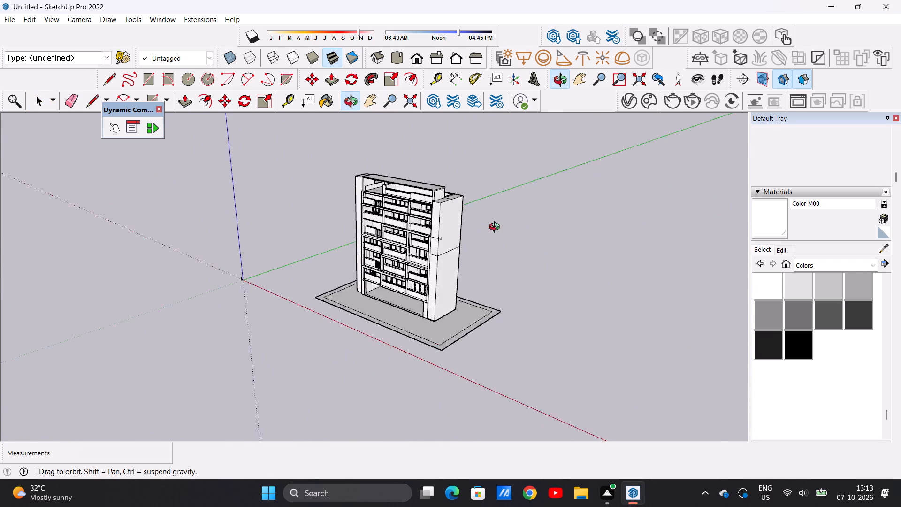
middle_click_drag(496, 228, 586, 208)
scroll(378, 223, "down", 4)
scroll(412, 241, "up", 11)
scroll(412, 253, "down", 7)
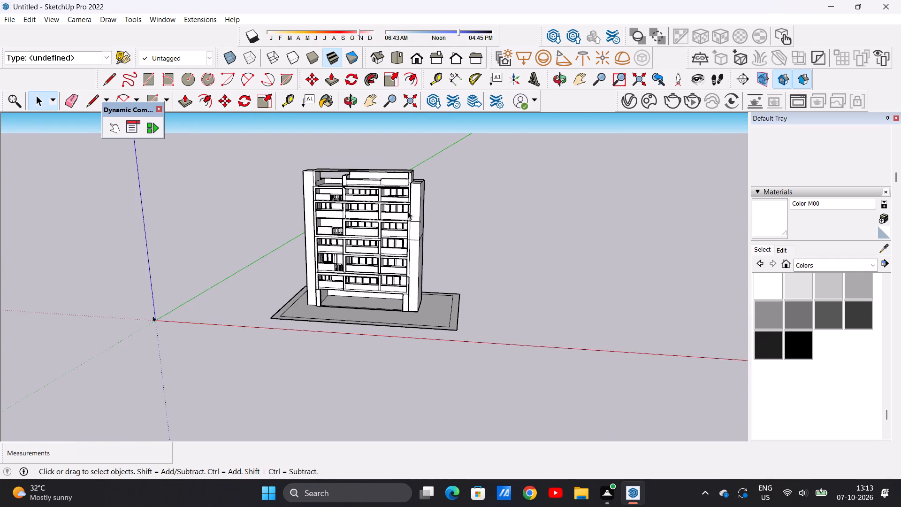
scroll(401, 200, "up", 6)
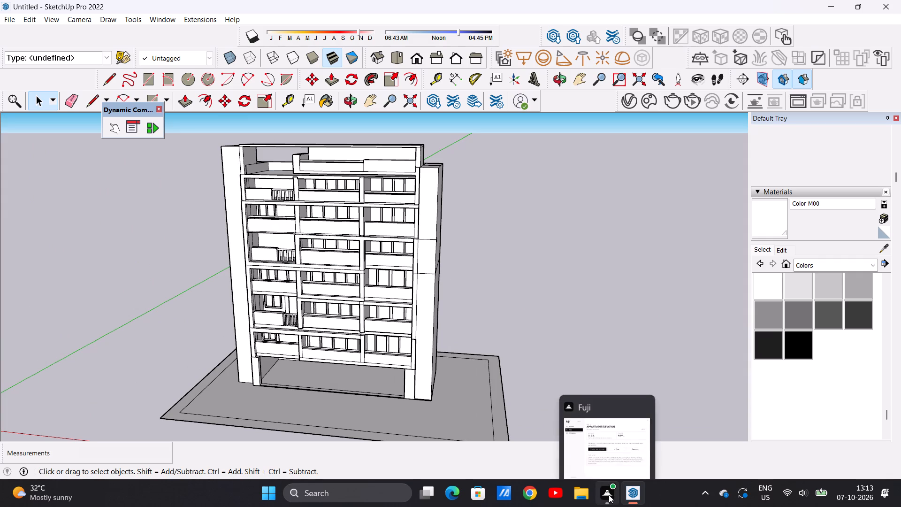
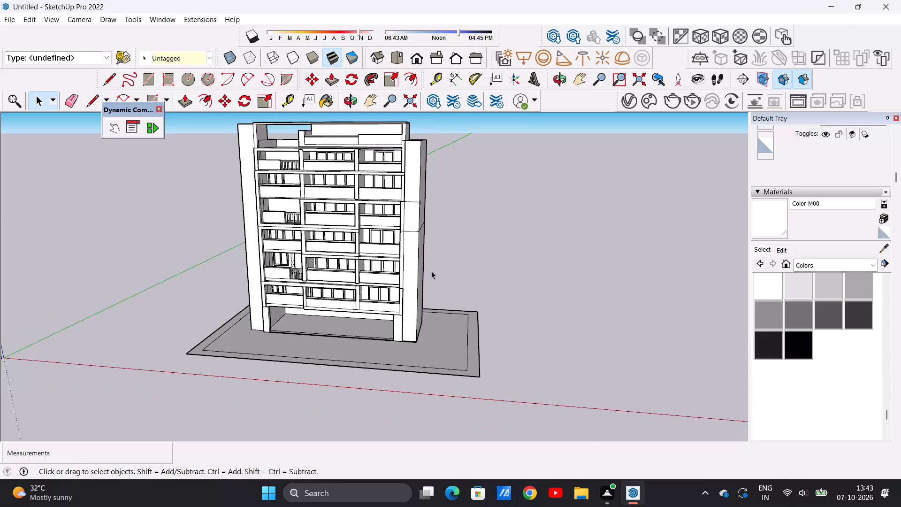
Examine the apartment building's front facade, side wall and rooftop from several angles.
middle_click_drag(428, 271, 309, 291)
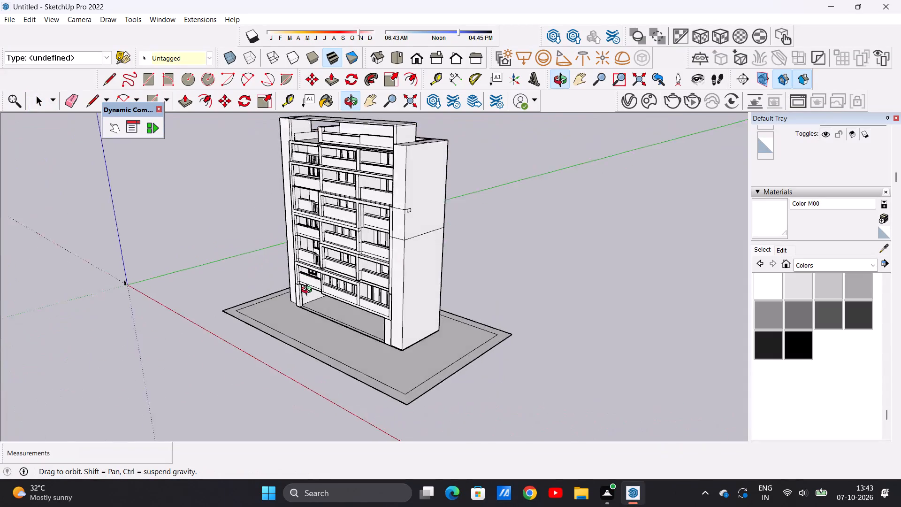
middle_click_drag(309, 291, 489, 264)
scroll(347, 299, "down", 5)
scroll(351, 192, "up", 8)
middle_click_drag(344, 232, 341, 220)
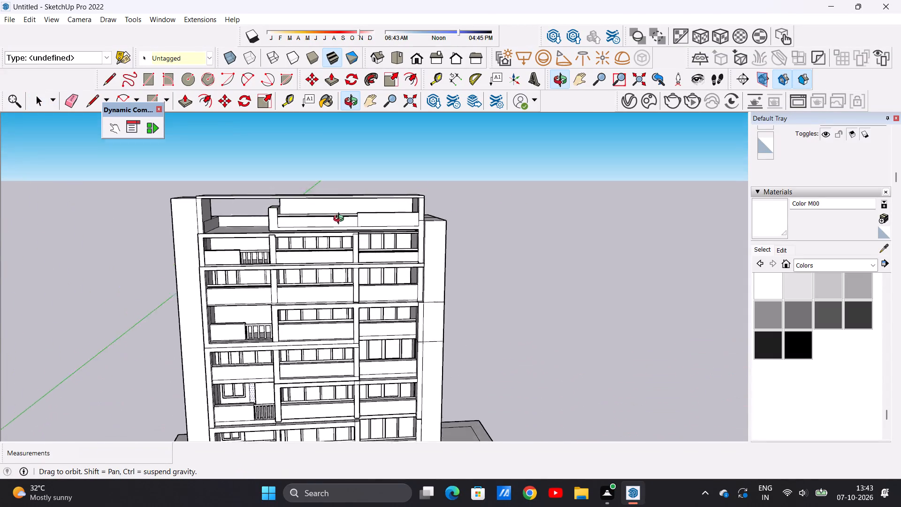
middle_click_drag(341, 220, 336, 195)
scroll(336, 195, "up", 6)
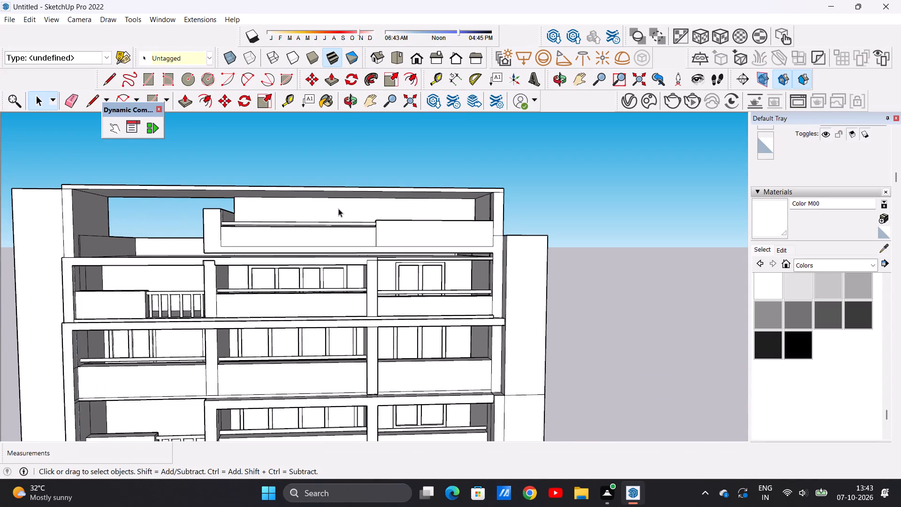
scroll(339, 213, "down", 12)
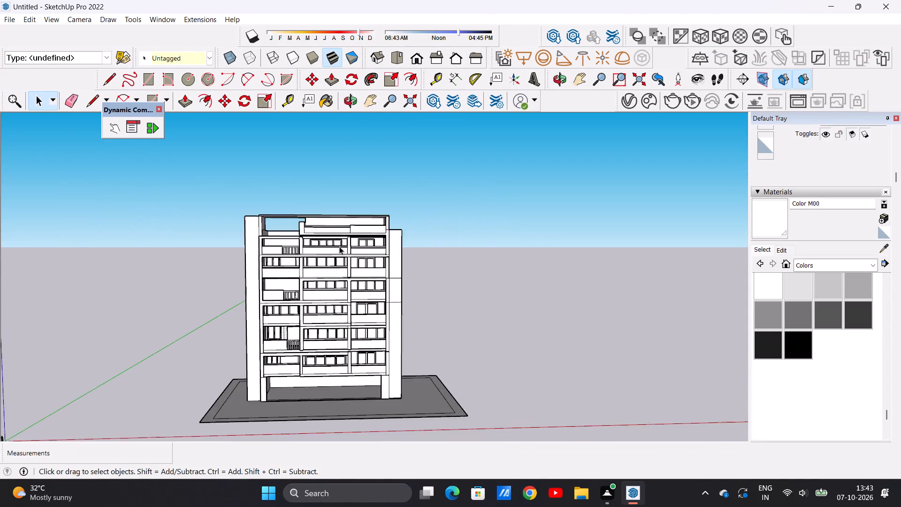
scroll(339, 246, "down", 4)
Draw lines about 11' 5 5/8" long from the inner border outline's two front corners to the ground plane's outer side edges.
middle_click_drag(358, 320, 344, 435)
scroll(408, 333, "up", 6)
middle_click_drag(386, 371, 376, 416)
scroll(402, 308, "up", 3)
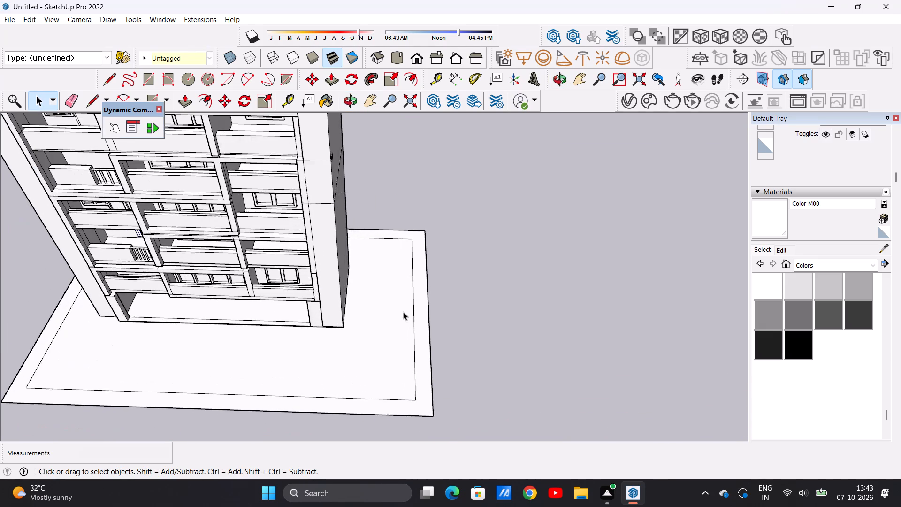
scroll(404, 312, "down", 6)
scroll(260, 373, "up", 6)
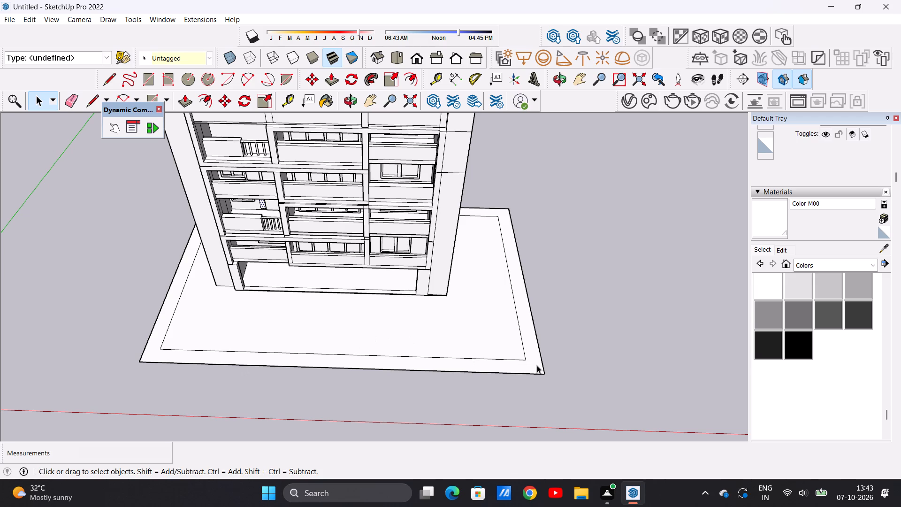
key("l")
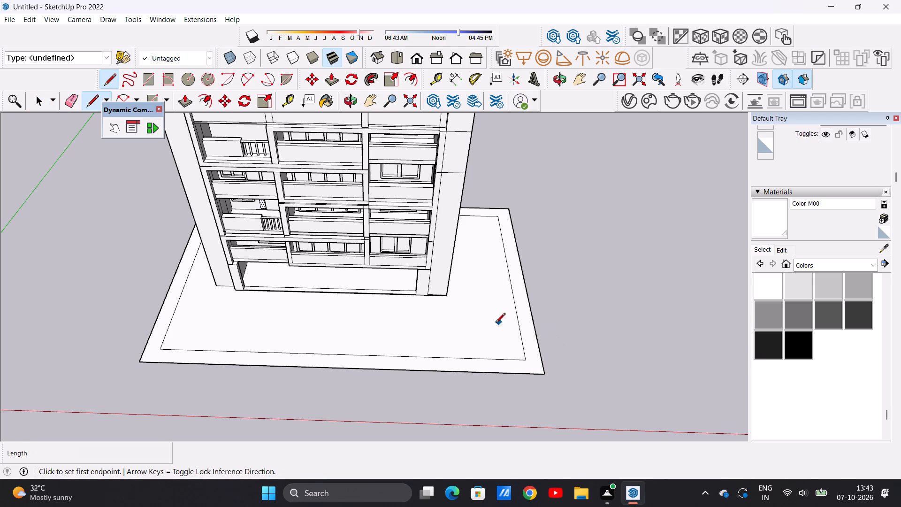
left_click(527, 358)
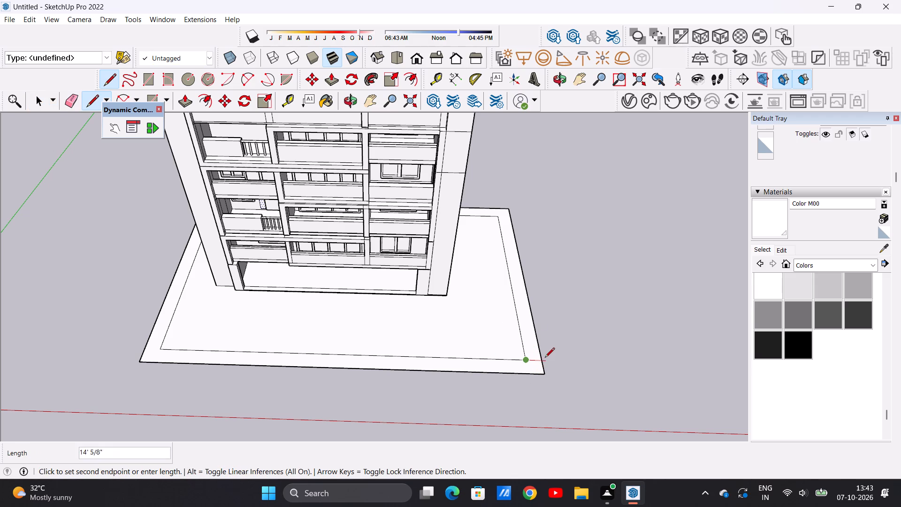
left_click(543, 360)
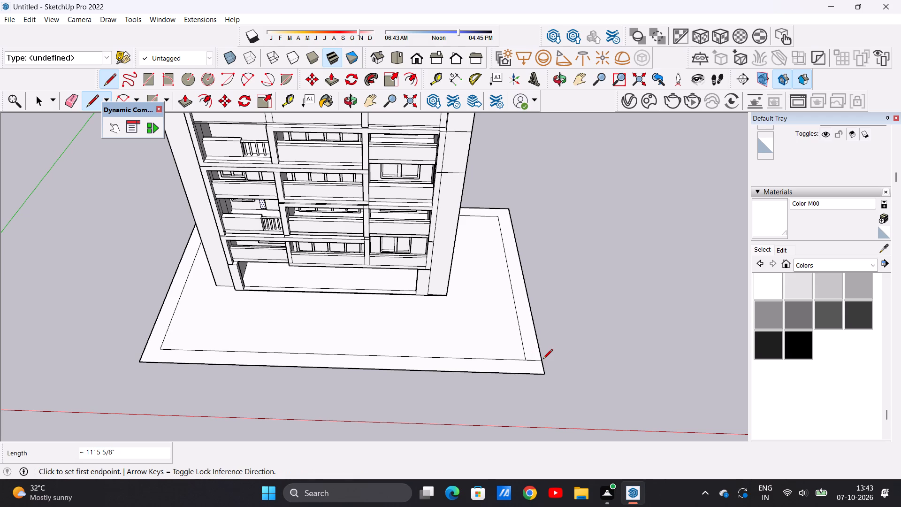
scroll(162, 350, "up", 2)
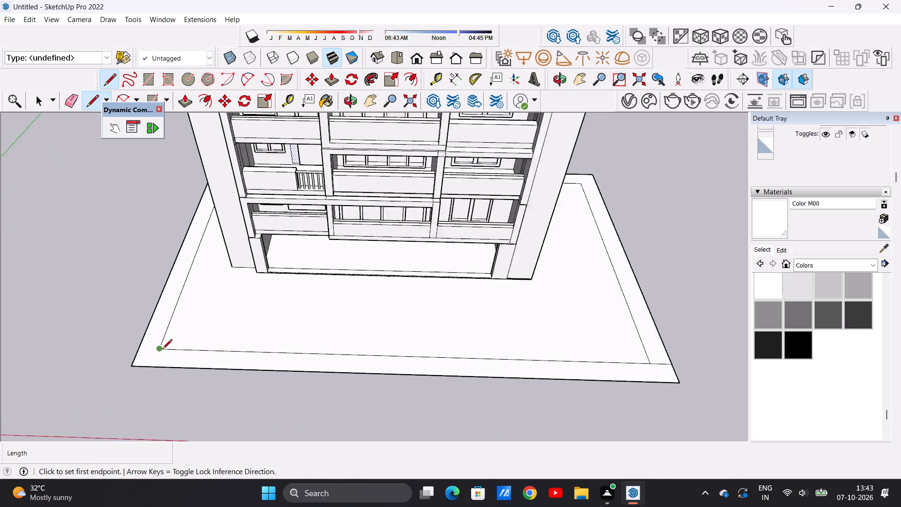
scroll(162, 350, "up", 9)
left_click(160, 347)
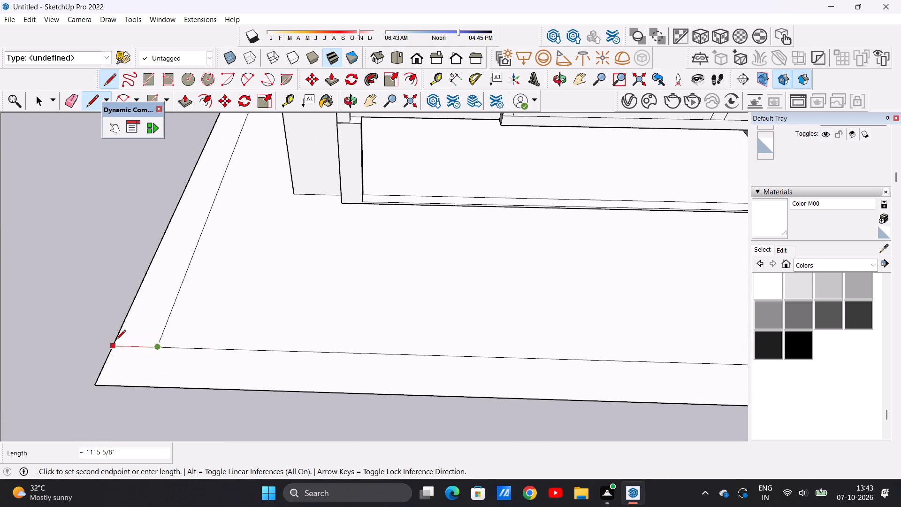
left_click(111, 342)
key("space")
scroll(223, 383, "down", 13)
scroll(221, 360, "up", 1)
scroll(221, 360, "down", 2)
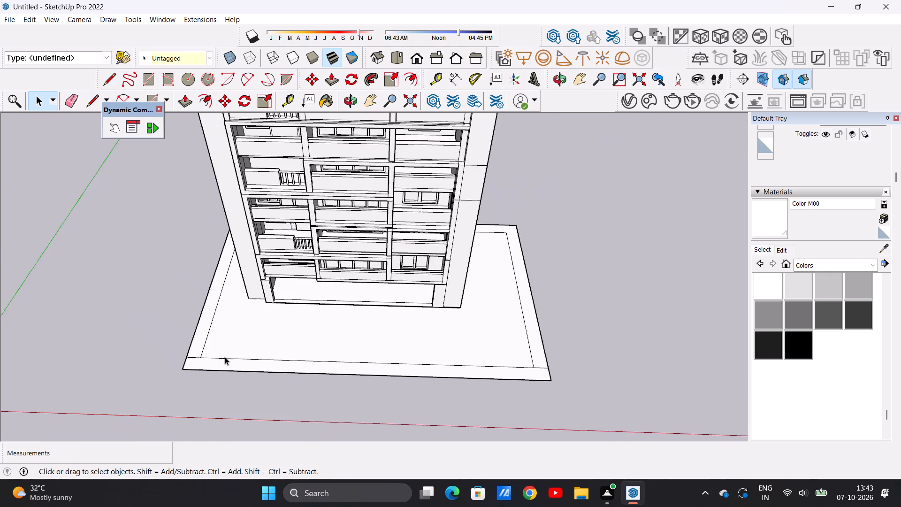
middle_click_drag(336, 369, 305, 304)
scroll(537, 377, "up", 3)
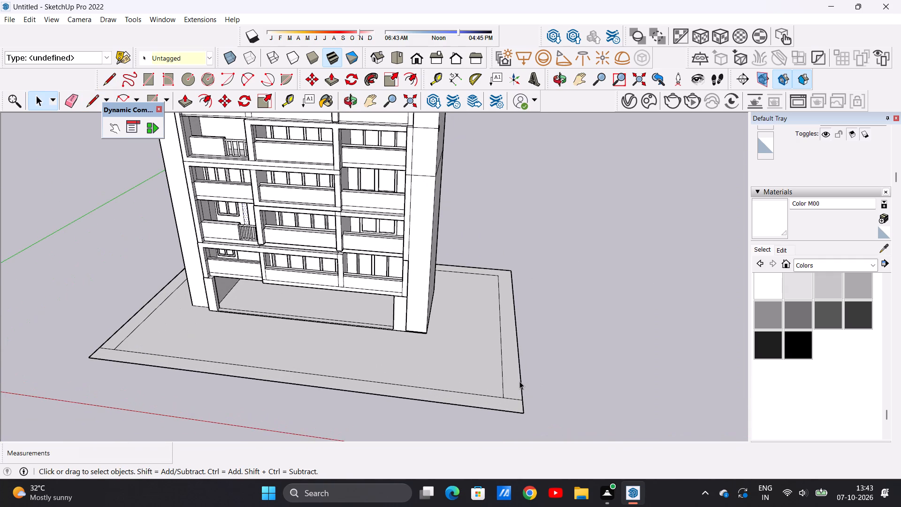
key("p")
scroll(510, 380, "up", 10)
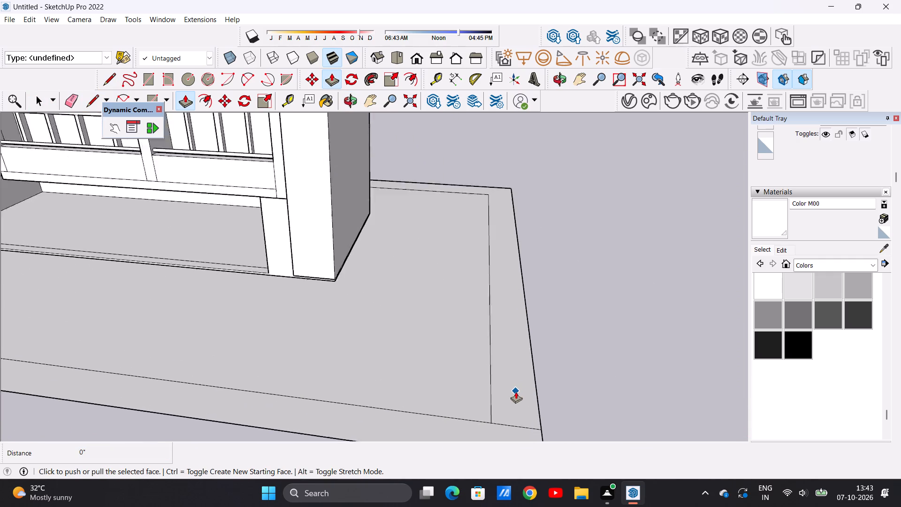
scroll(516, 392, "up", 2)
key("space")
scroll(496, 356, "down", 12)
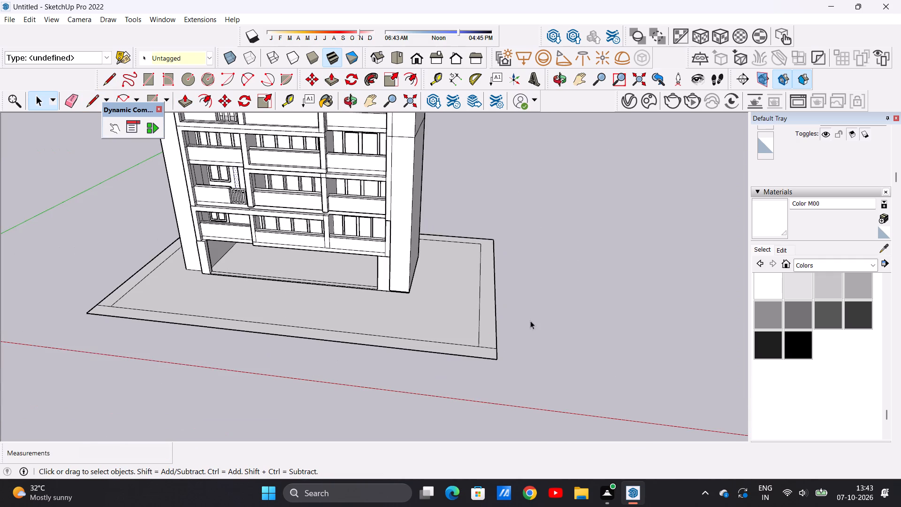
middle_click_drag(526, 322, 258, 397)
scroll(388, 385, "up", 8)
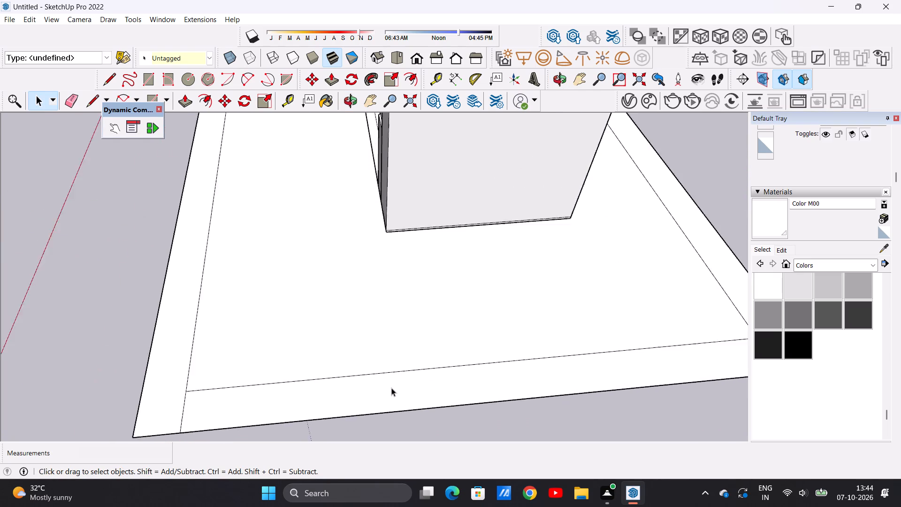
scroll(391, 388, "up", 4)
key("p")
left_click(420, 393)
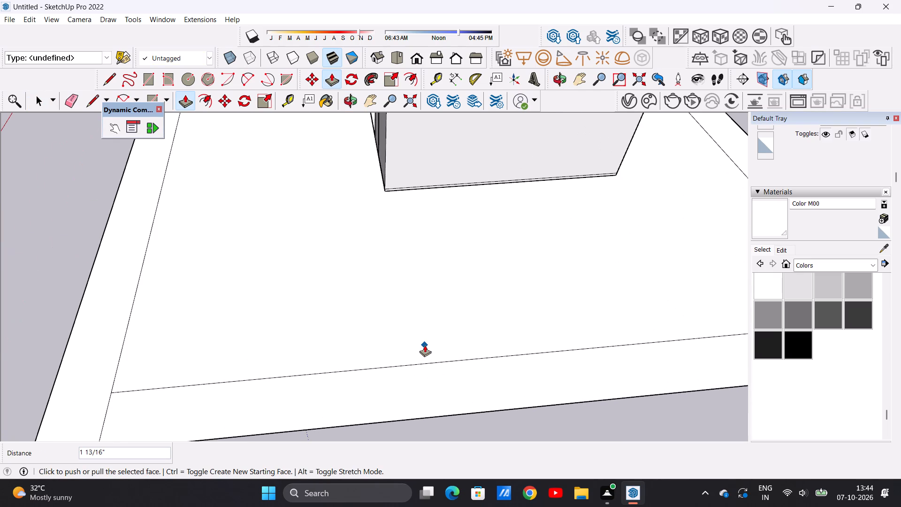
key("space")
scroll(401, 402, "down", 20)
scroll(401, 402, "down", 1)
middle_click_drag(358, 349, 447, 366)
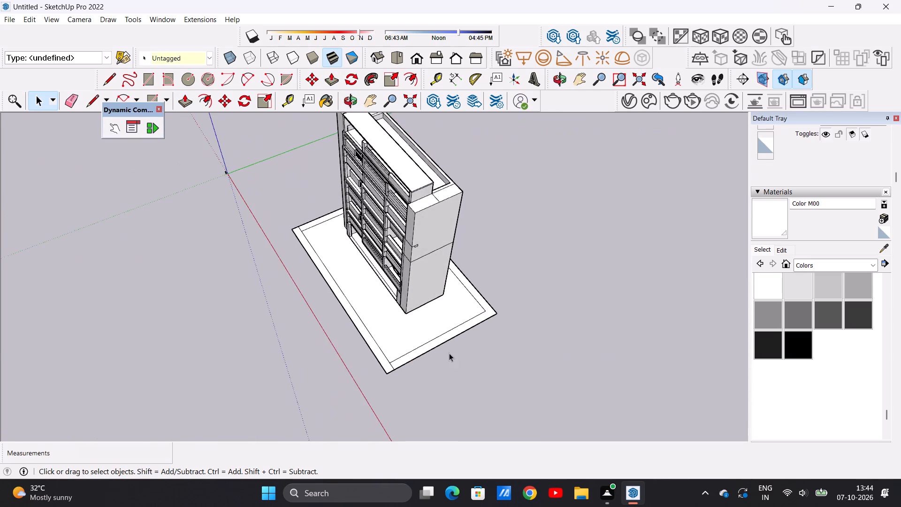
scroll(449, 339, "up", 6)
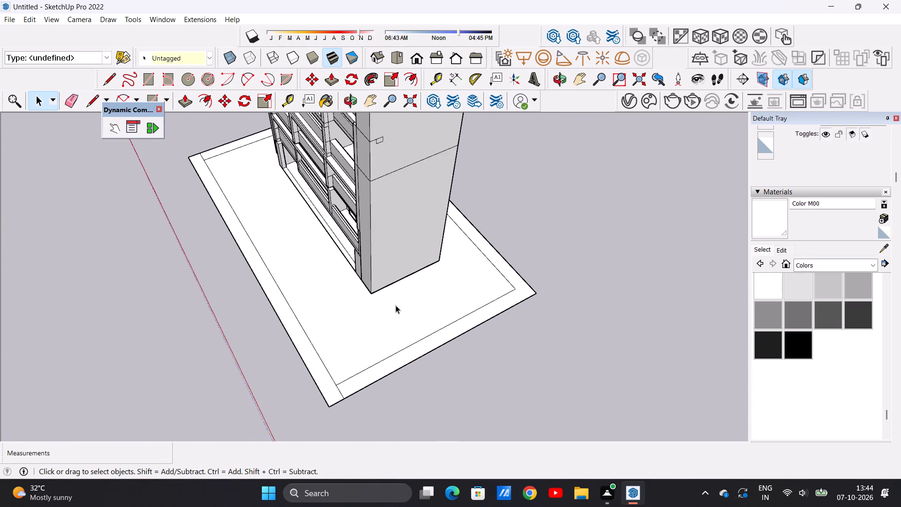
Undo the two corner lines and the white paint on the ground plane's inner face and border strip.
key("ctrl+z")
key("ctrl+z")
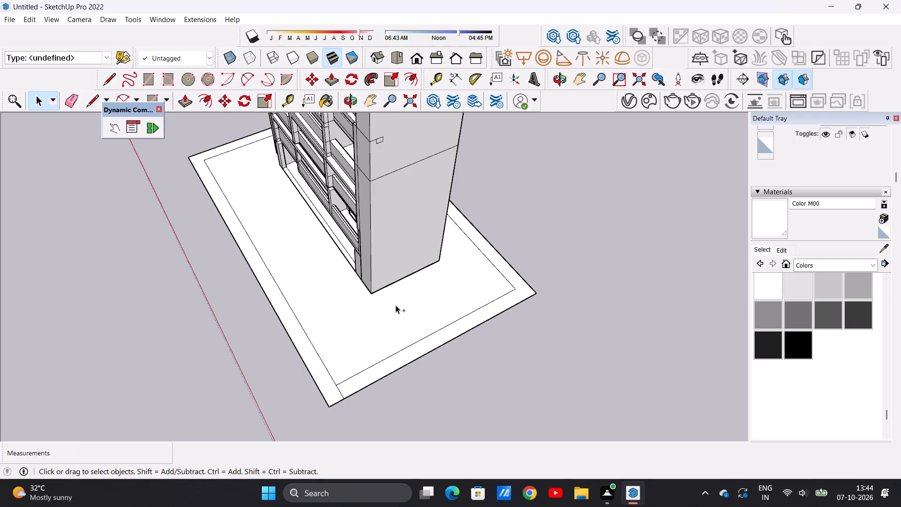
key("ctrl+z")
key("ctrl+z")
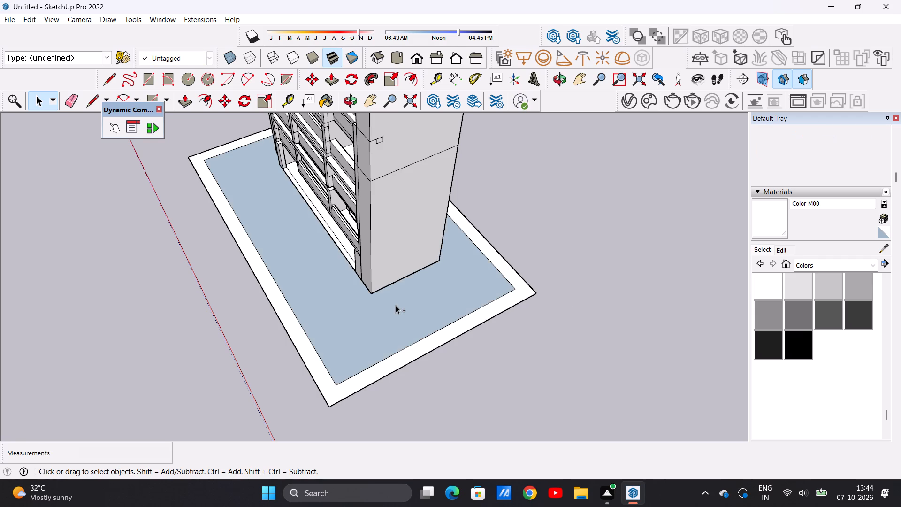
key("ctrl+z")
Extend the inner border outline's front edge to both outer side edges of the unpainted ground plane with lines about 11' 5 5/8" long.
key("p")
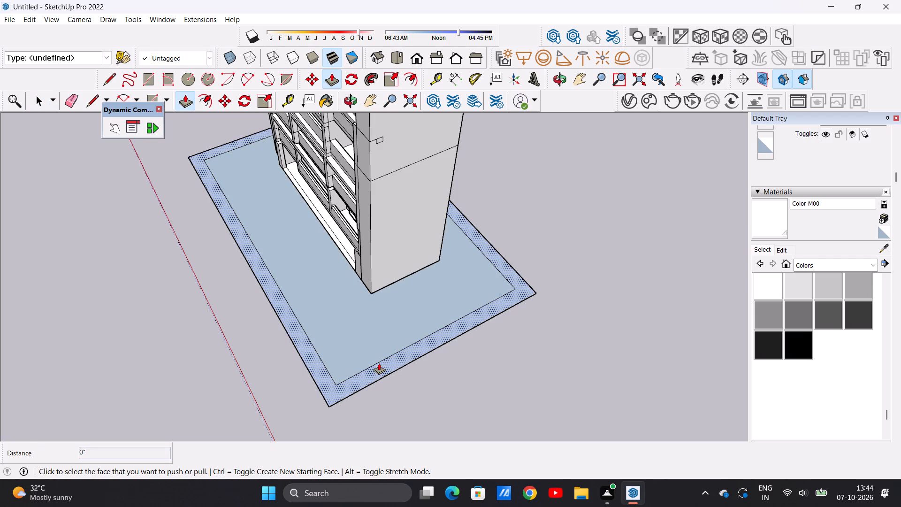
key("space")
middle_click_drag(297, 366, 429, 394)
scroll(407, 388, "up", 4)
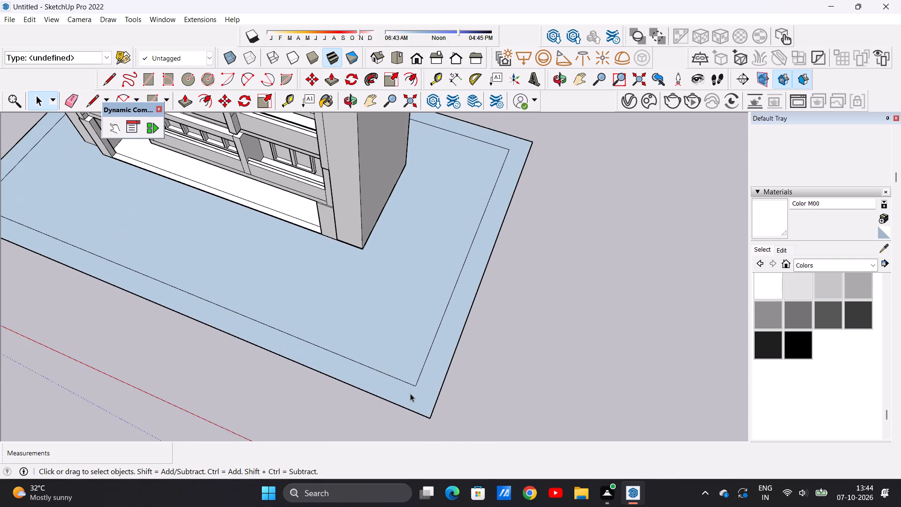
scroll(403, 256, "down", 4)
scroll(419, 377, "up", 6)
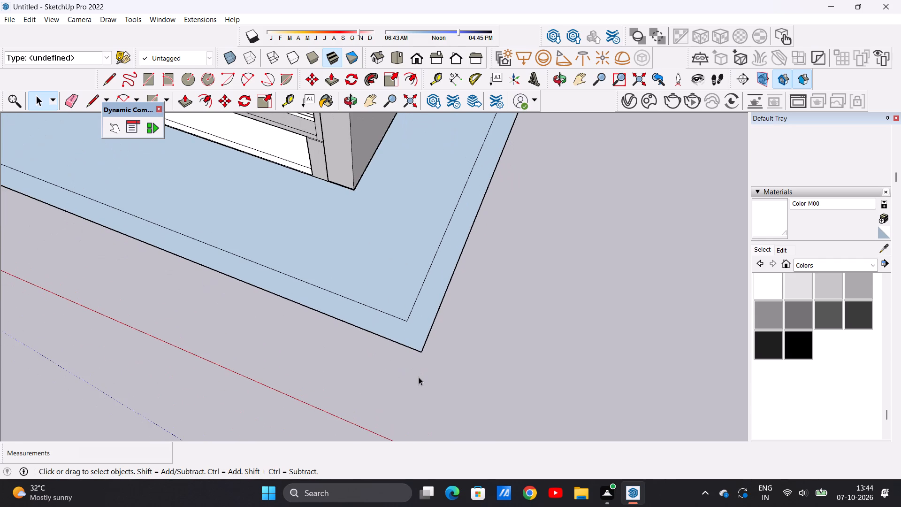
key("p")
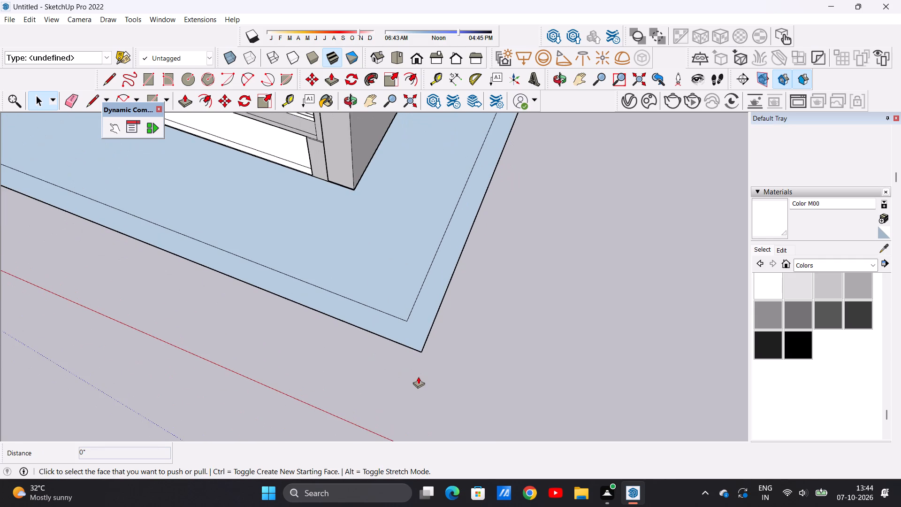
key("space")
type("L")
scroll(405, 315, "up", 7)
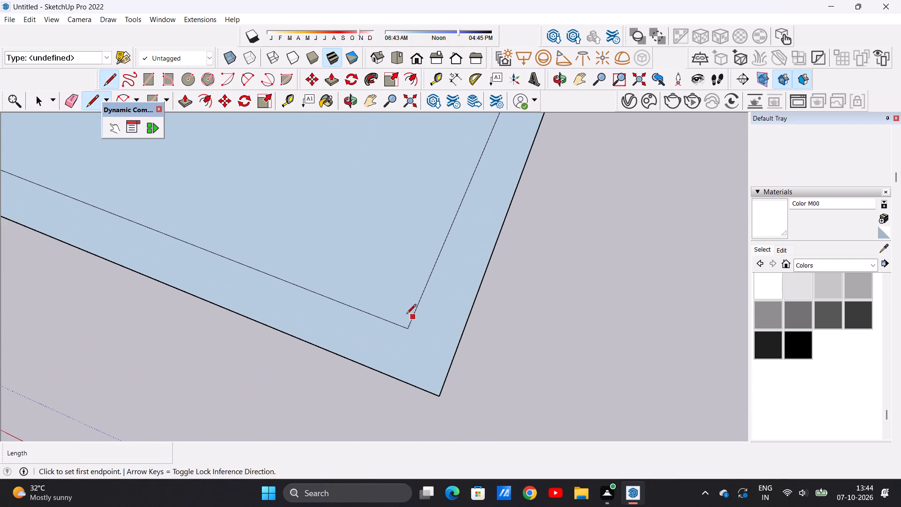
left_click(409, 331)
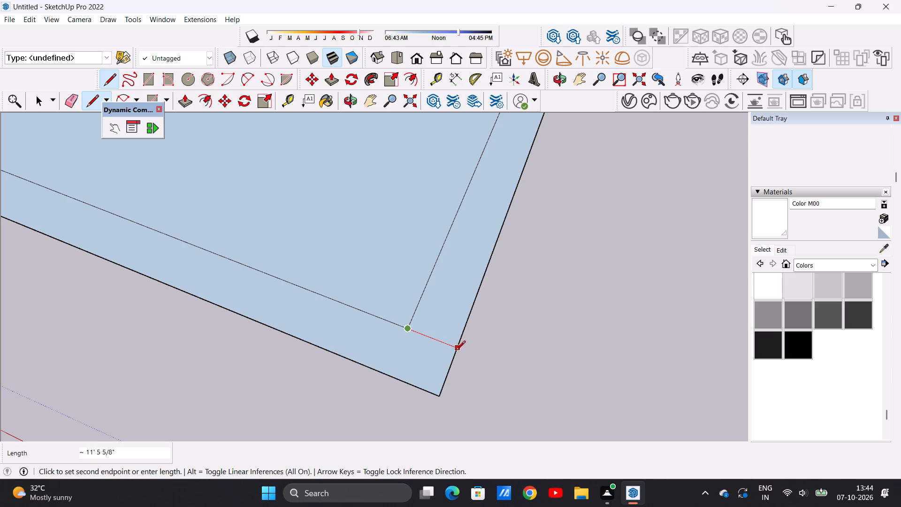
left_click(457, 351)
scroll(463, 394, "down", 20)
scroll(463, 394, "down", 2)
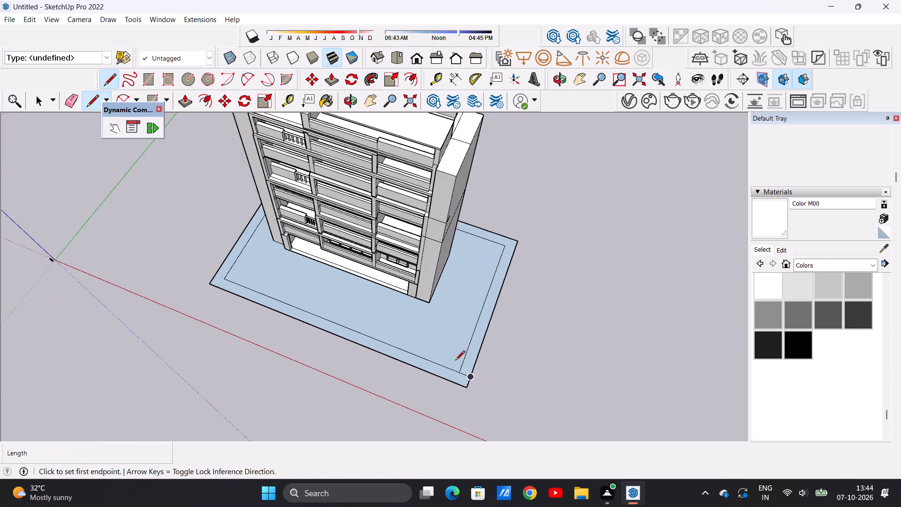
scroll(224, 252, "up", 19)
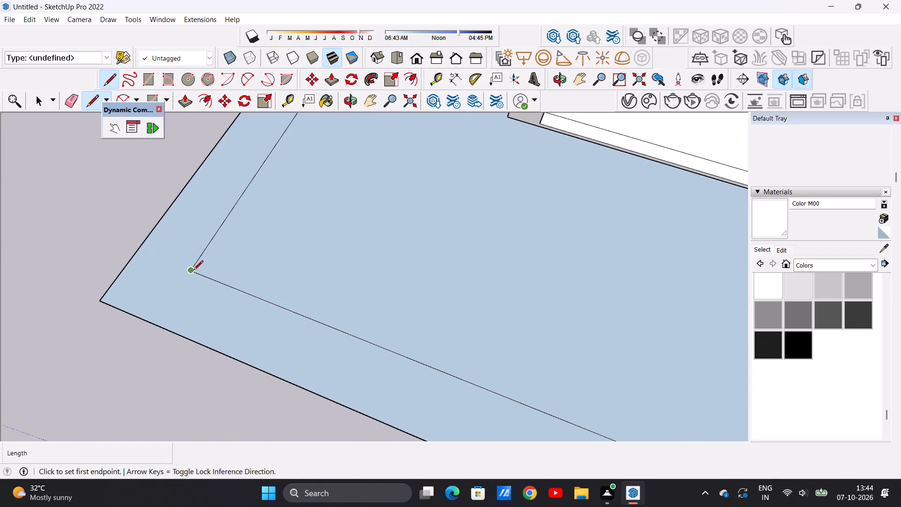
left_click(193, 271)
left_click(138, 245)
key("space")
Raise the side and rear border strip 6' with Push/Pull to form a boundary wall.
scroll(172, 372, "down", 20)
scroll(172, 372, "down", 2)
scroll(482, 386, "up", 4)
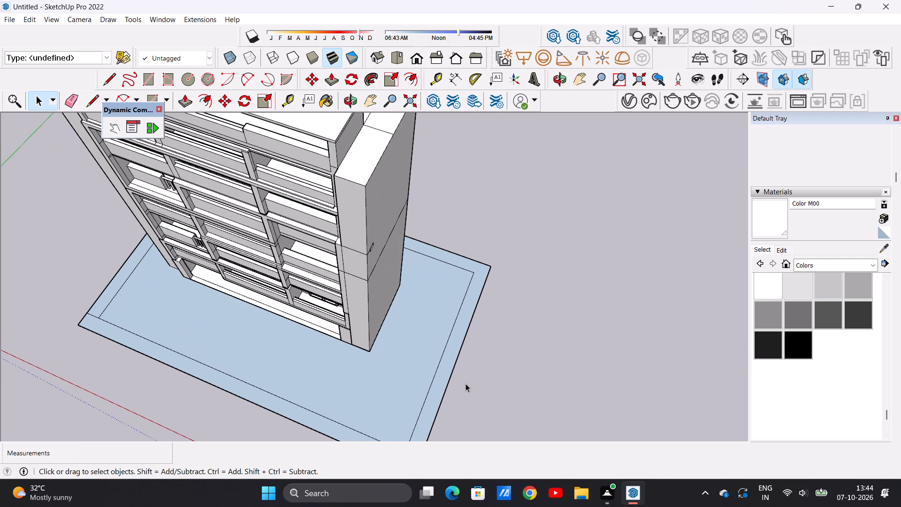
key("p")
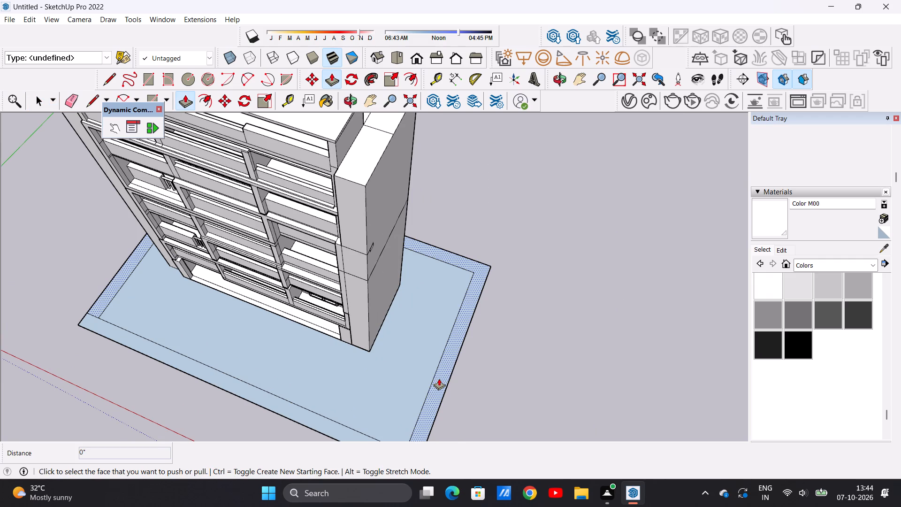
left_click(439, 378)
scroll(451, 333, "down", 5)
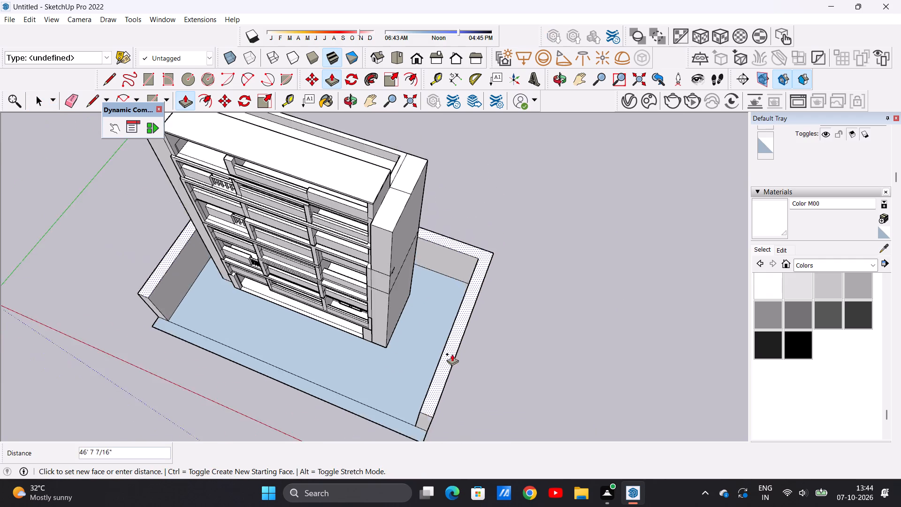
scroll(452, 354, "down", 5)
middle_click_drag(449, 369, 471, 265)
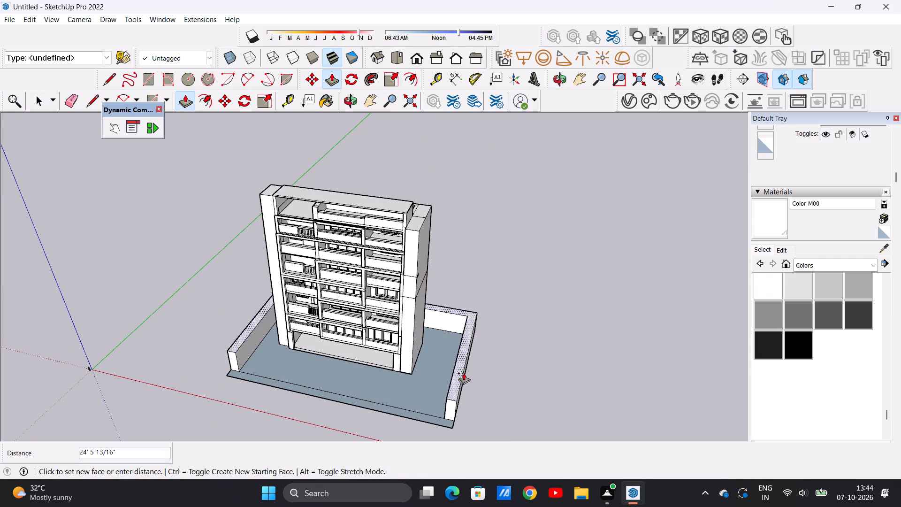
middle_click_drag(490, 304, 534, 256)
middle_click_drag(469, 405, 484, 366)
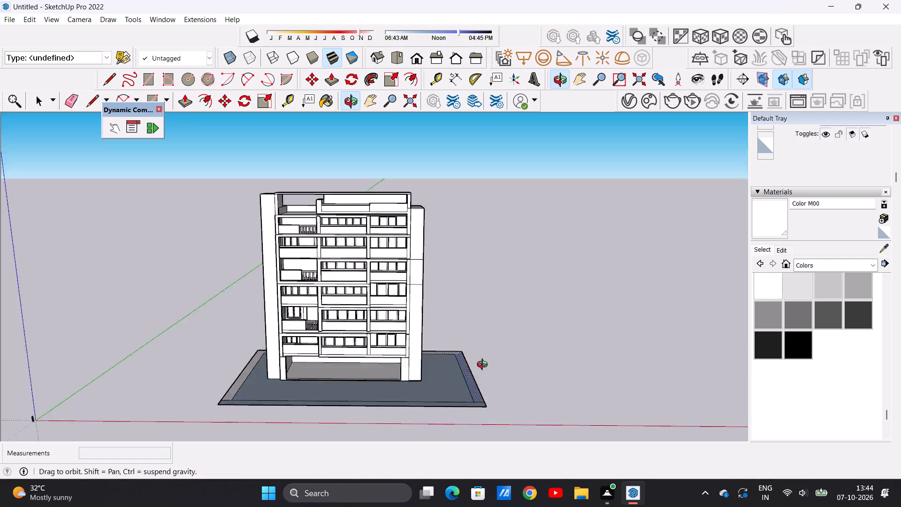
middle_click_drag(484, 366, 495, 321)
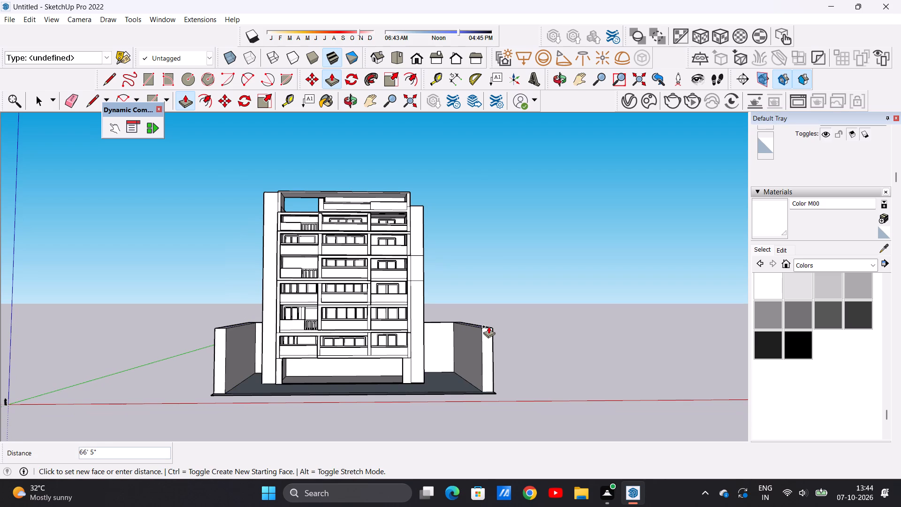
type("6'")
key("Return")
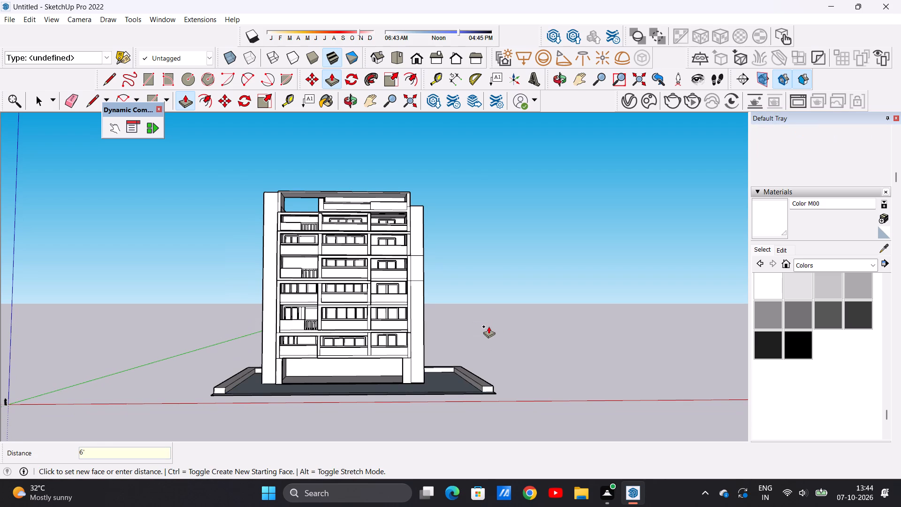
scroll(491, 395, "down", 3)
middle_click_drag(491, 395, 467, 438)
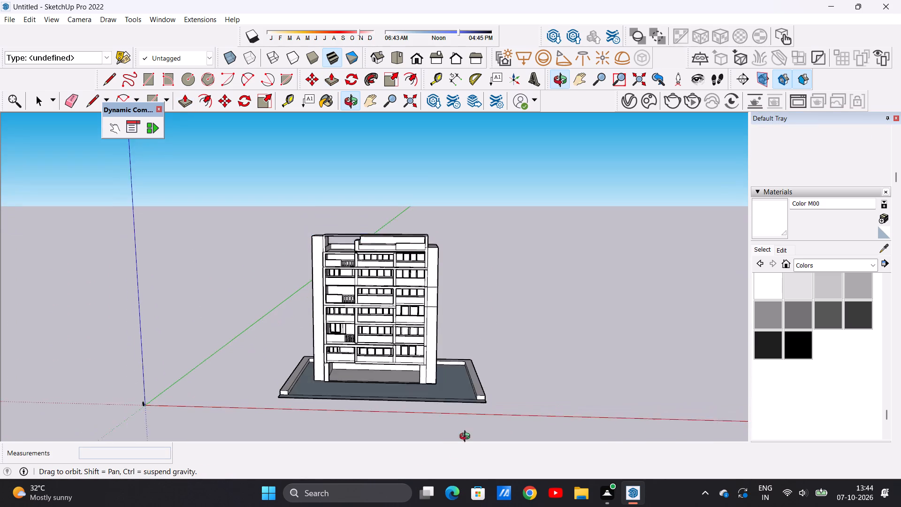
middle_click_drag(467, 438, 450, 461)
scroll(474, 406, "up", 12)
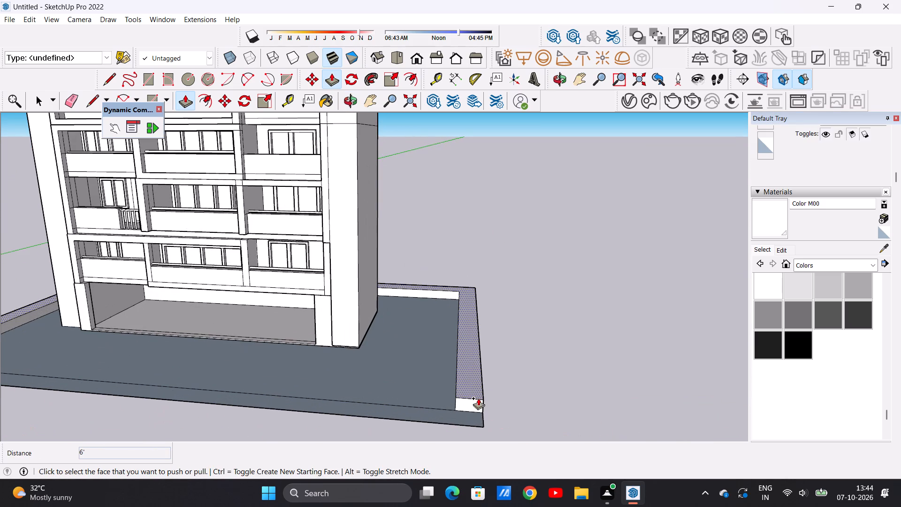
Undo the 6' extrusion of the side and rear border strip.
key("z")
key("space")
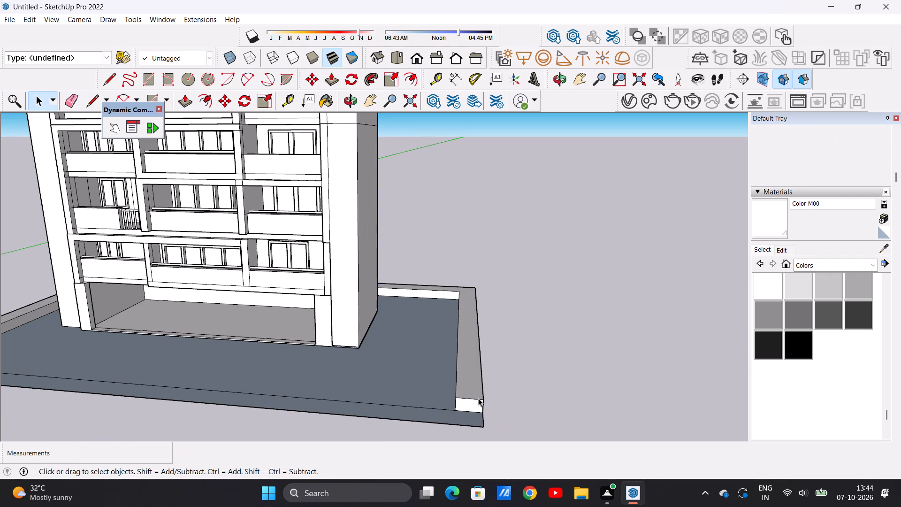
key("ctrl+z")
Raise the side and rear border strip about 52' 7" with Push/Pull to form a tall boundary wall.
middle_click_drag(462, 339, 468, 391)
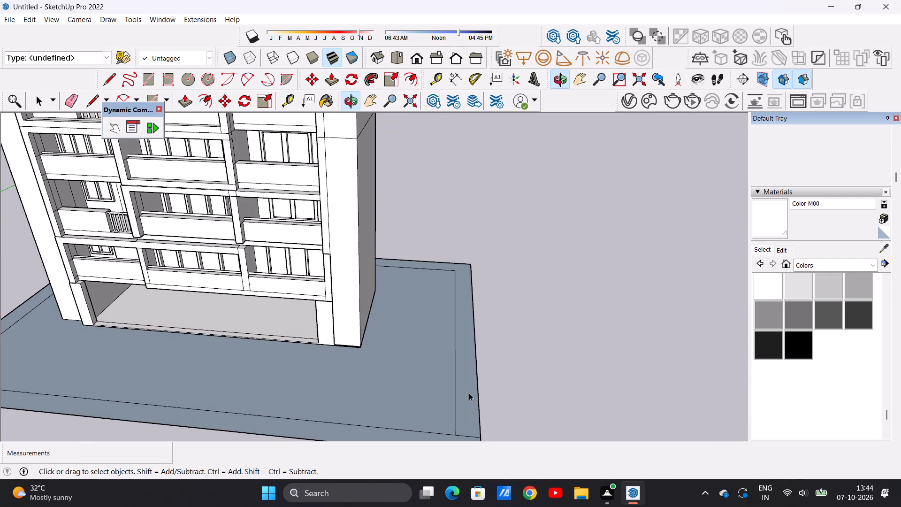
key("p")
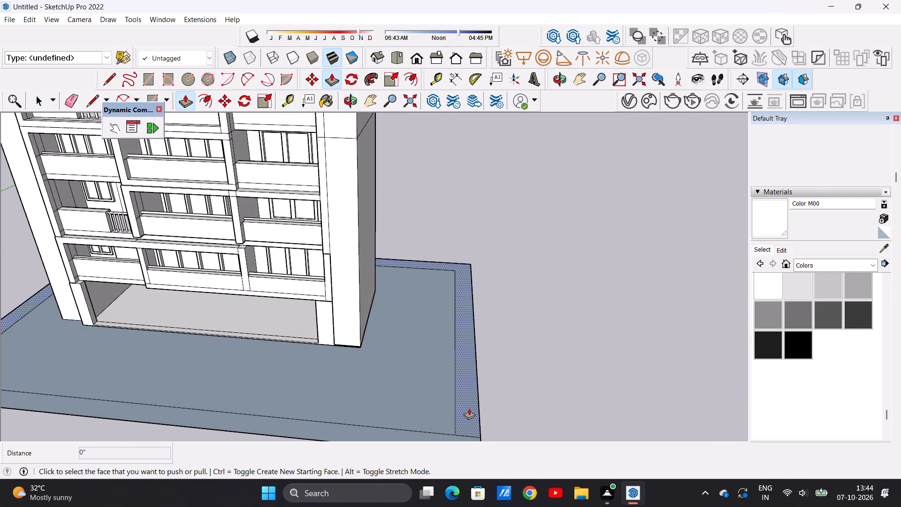
left_click(469, 408)
scroll(495, 324, "down", 11)
middle_click_drag(497, 325, 496, 323)
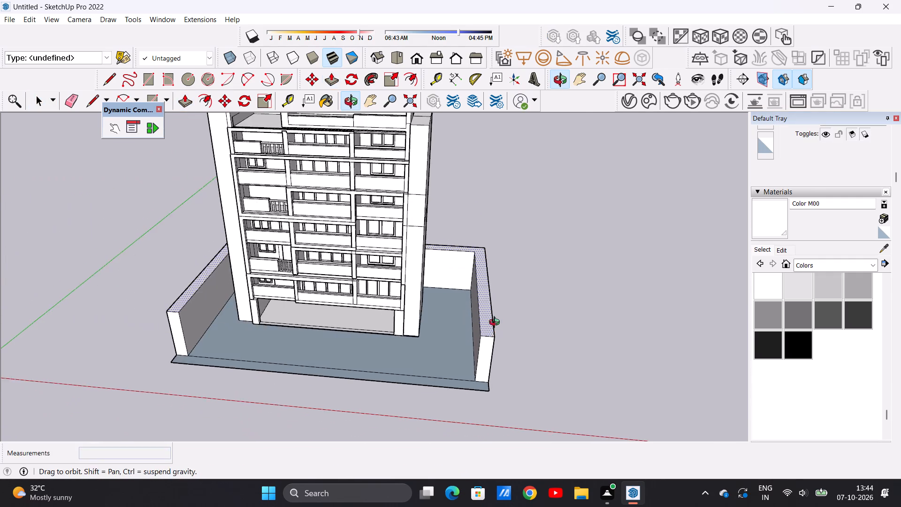
middle_click_drag(496, 323, 502, 300)
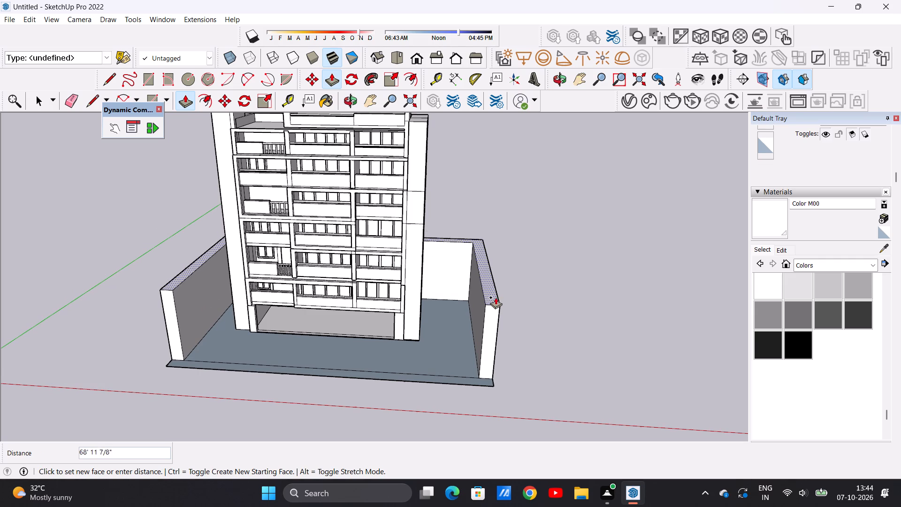
left_click(493, 315)
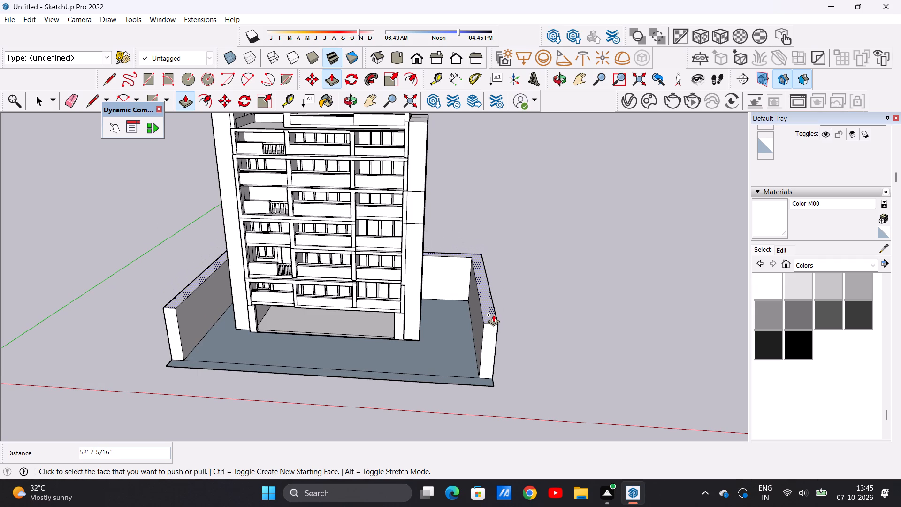
key("space")
Draw two closely spaced crosswise lines about 11' 5 5/8" long over the front border strip, left of its middle.
scroll(461, 265, "down", 4)
middle_click_drag(450, 338, 449, 281)
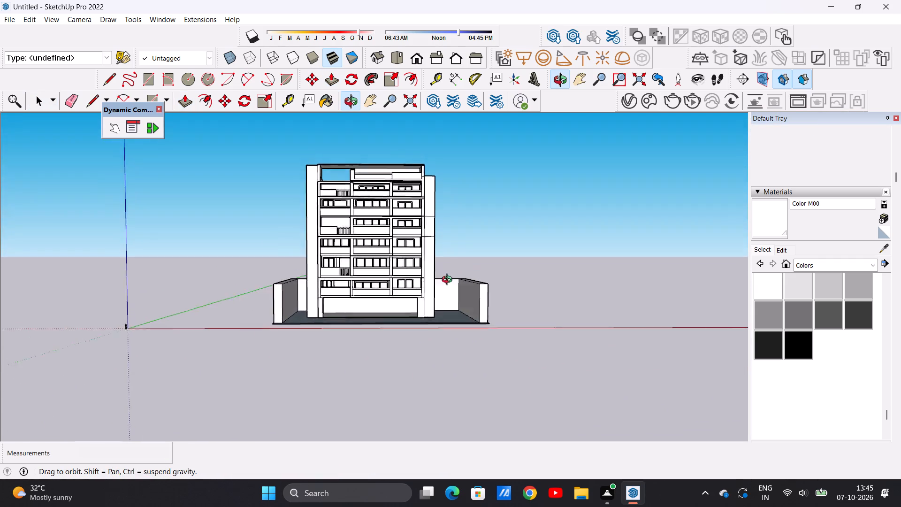
middle_click_drag(449, 281, 479, 424)
scroll(469, 346, "up", 6)
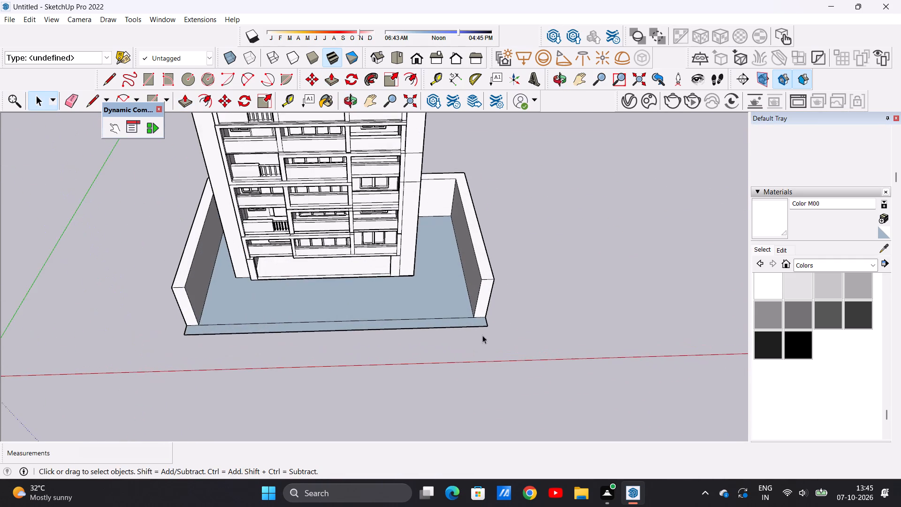
middle_click_drag(483, 332, 467, 378)
scroll(469, 318, "up", 3)
middle_click_drag(456, 325, 460, 370)
scroll(458, 342, "down", 4)
scroll(456, 327, "up", 3)
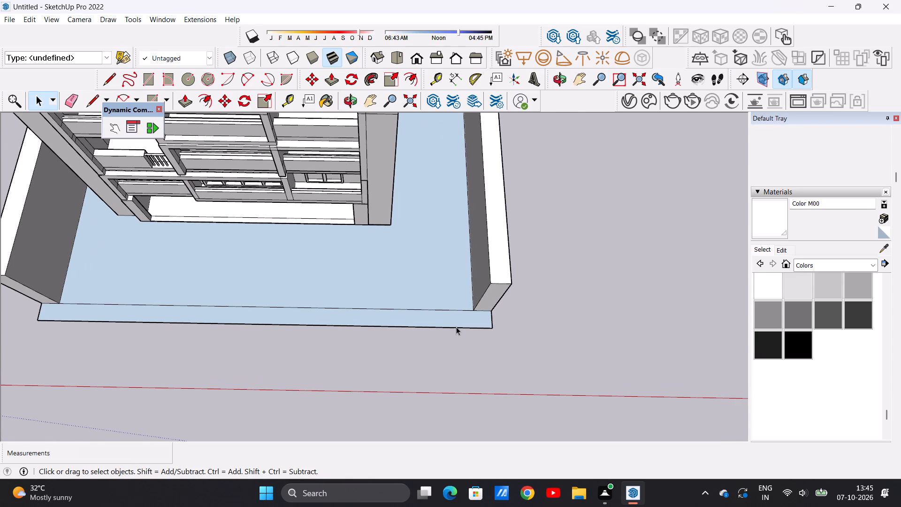
scroll(398, 353, "down", 4)
scroll(152, 312, "up", 3)
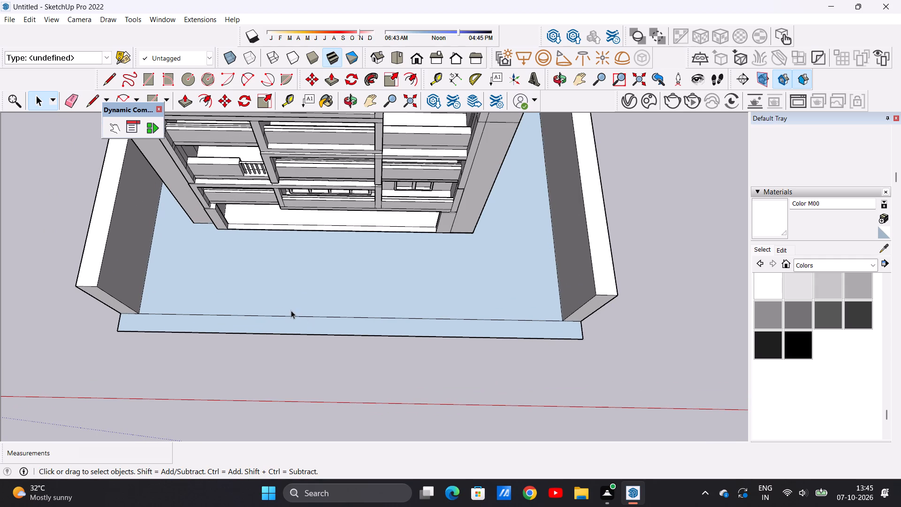
key("l")
left_click(268, 316)
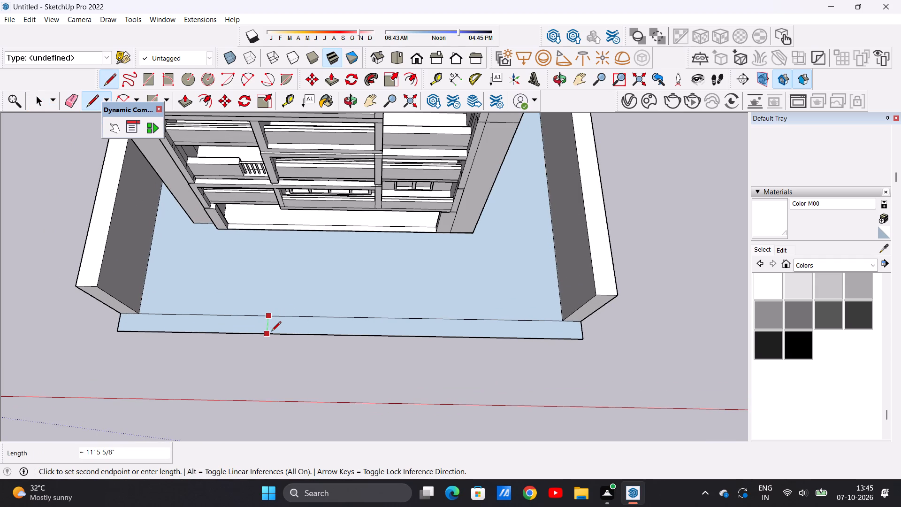
left_click(266, 332)
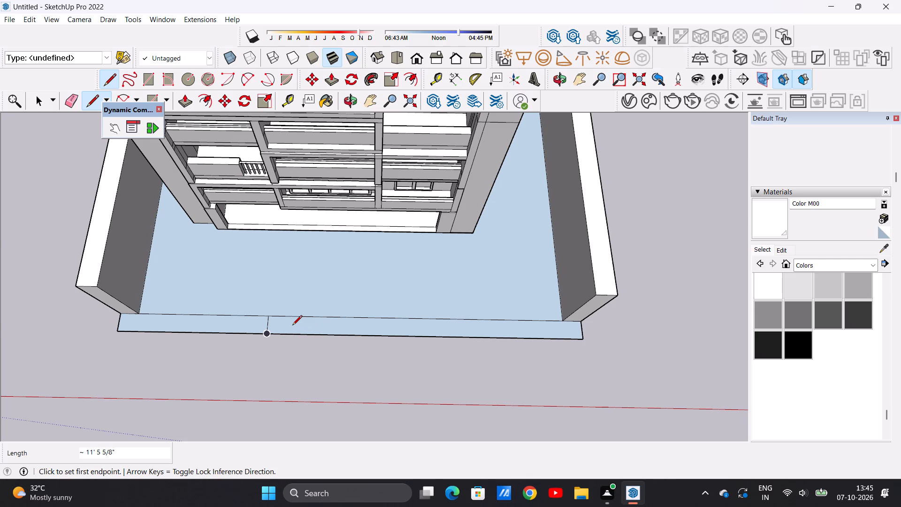
left_click(285, 318)
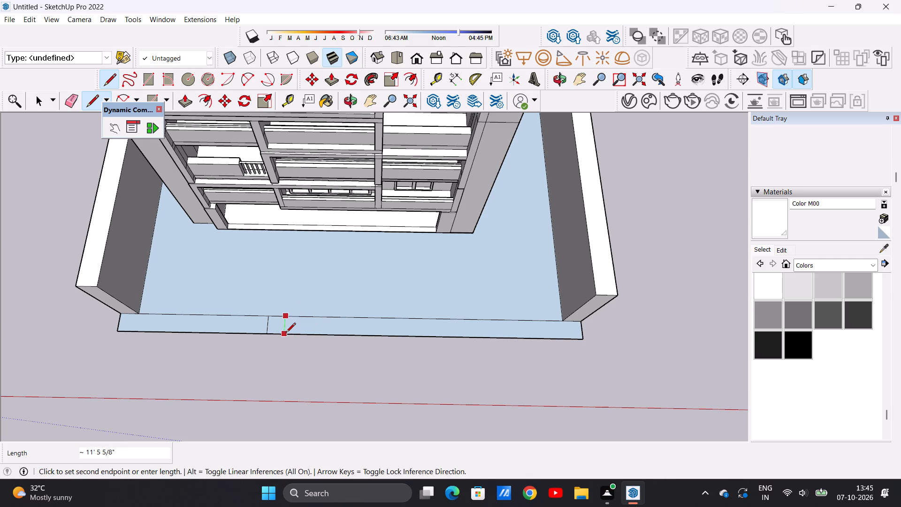
left_click(286, 333)
key("space")
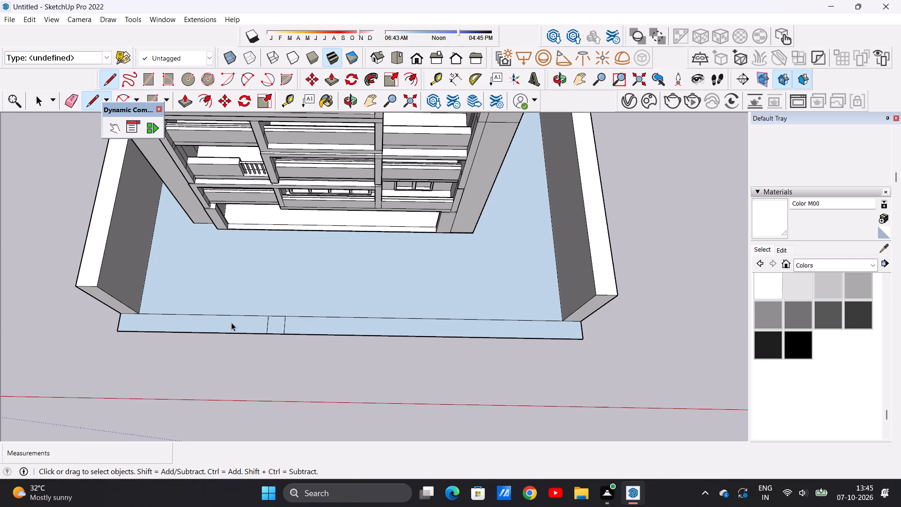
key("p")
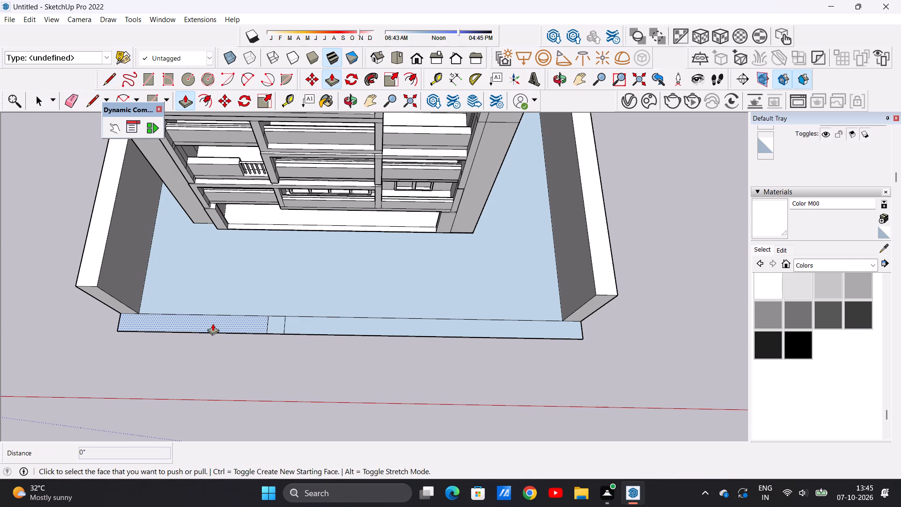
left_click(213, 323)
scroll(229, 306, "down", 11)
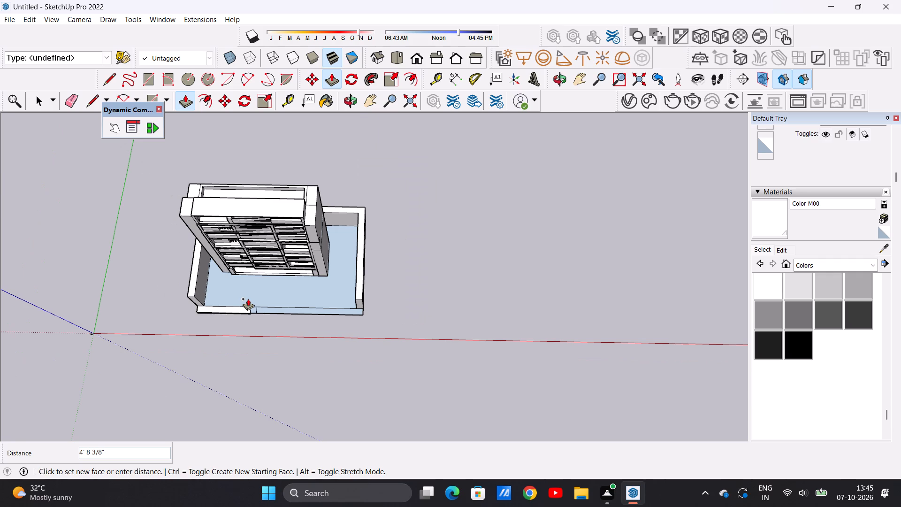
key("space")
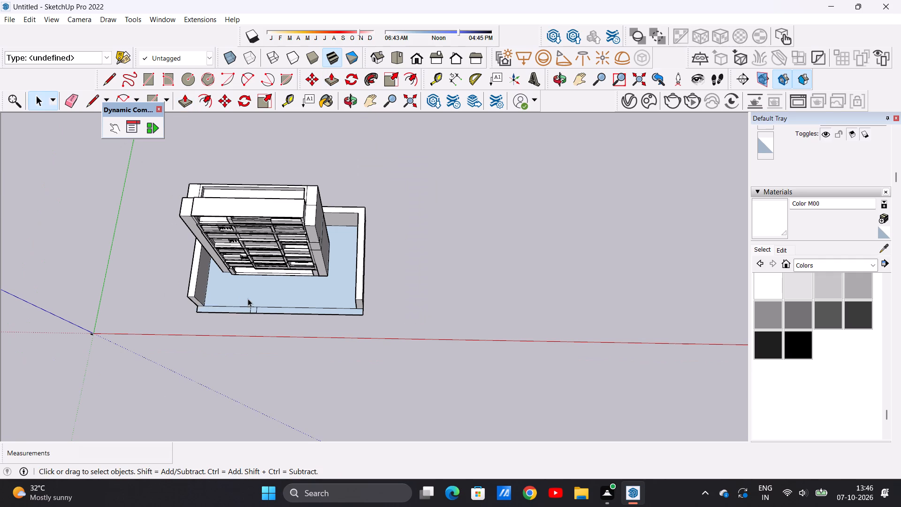
Draw a line about 11' 5 5/8" long from the left side wall's inner front corner to the ground plane's front edge.
scroll(233, 317, "up", 5)
middle_click_drag(211, 309, 238, 273)
scroll(206, 331, "up", 5)
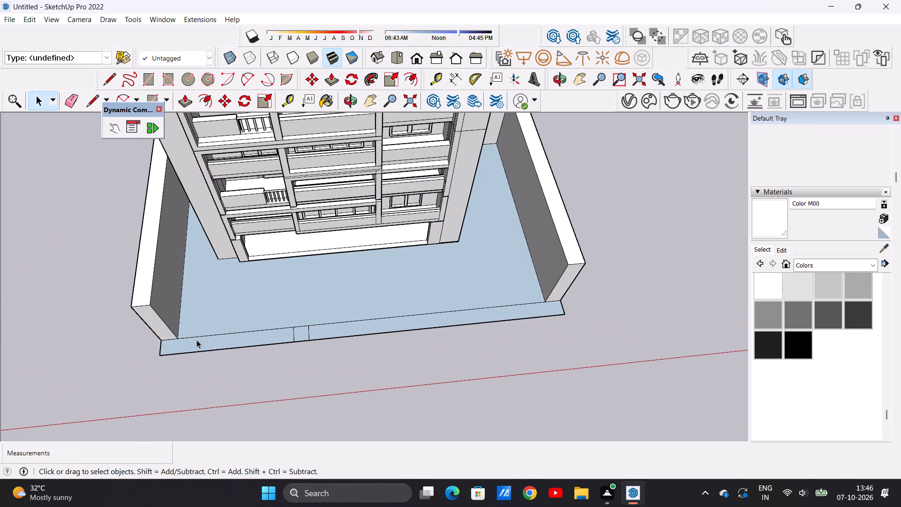
key("l")
scroll(173, 343, "up", 5)
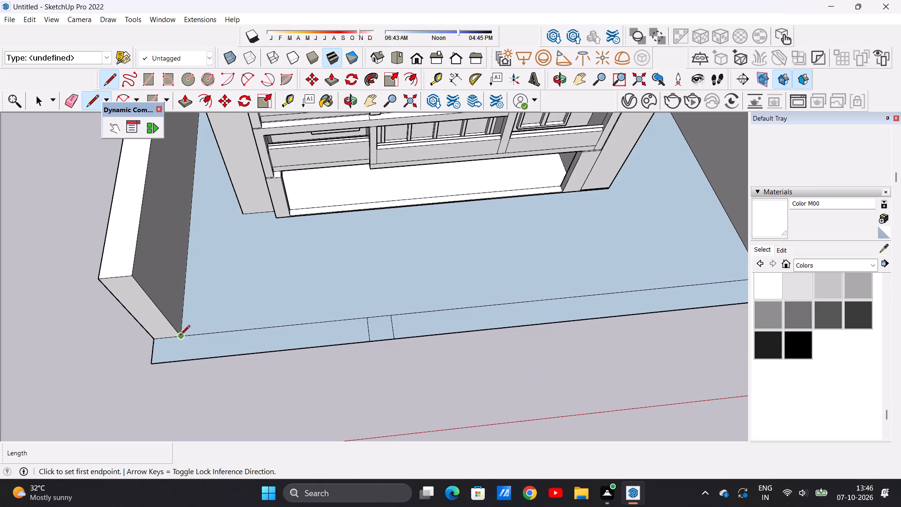
left_click(180, 336)
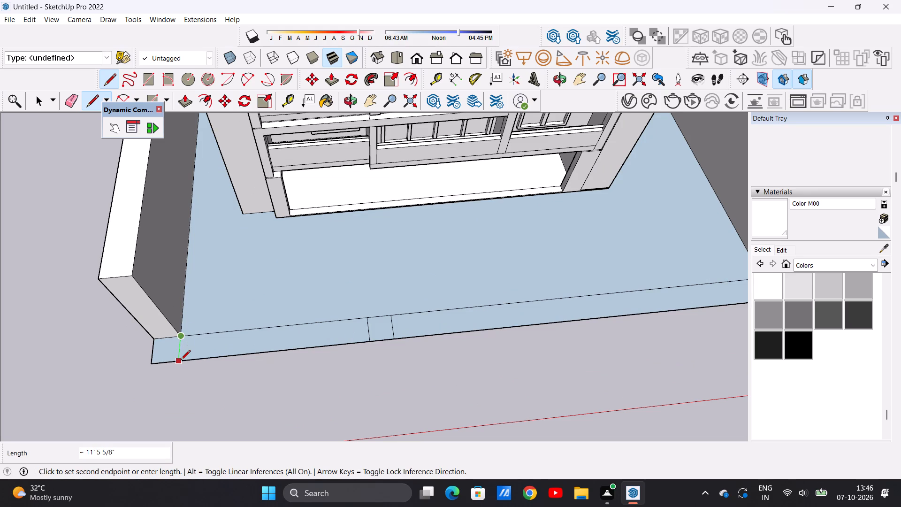
left_click(181, 361)
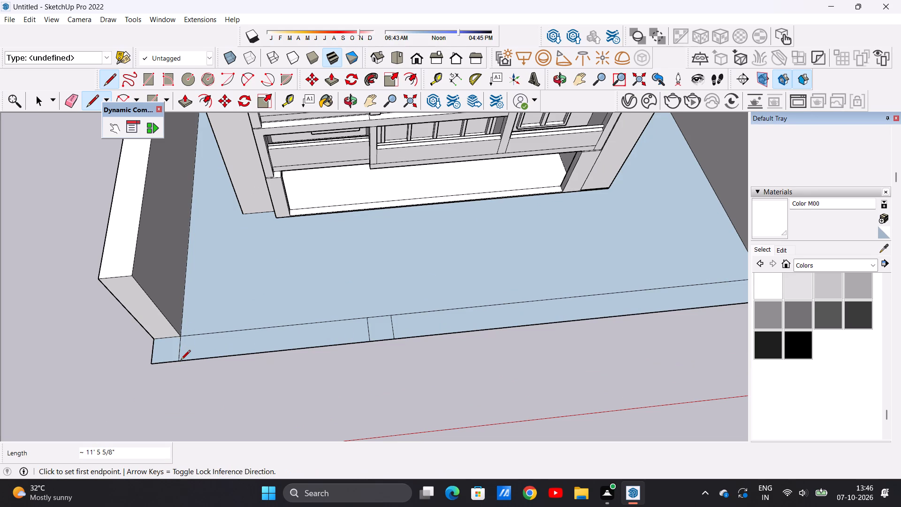
key("space")
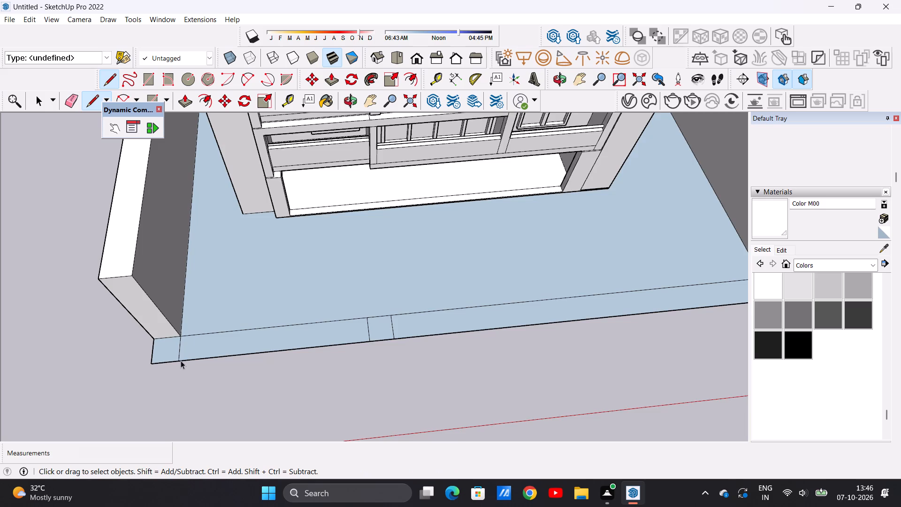
Raise the front border strip's left corner piece with Push/Pull into a corner pillar slightly taller than the side wall.
scroll(176, 352, "up", 3)
key("p")
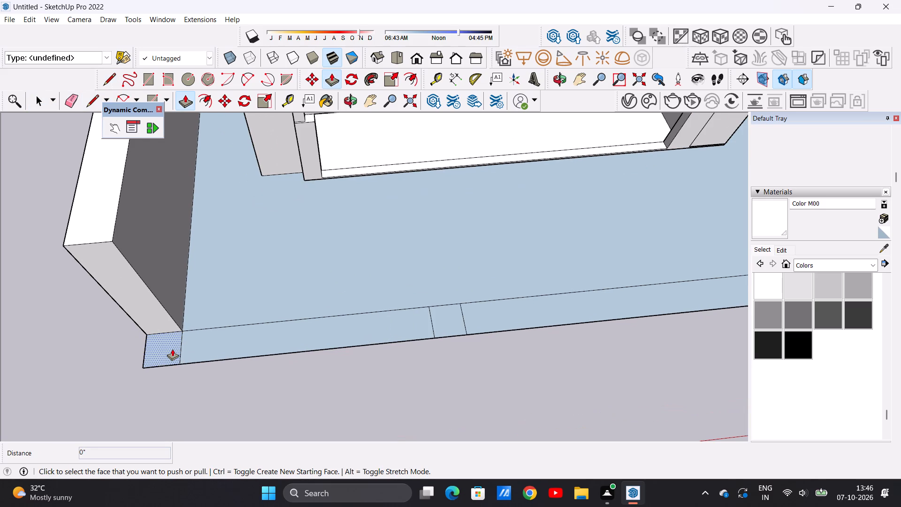
left_click(172, 349)
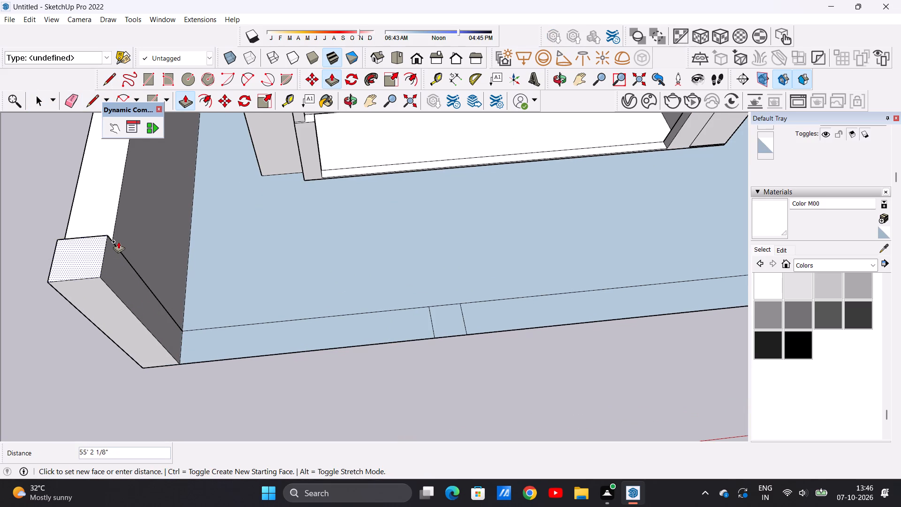
middle_click_drag(126, 246, 58, 267)
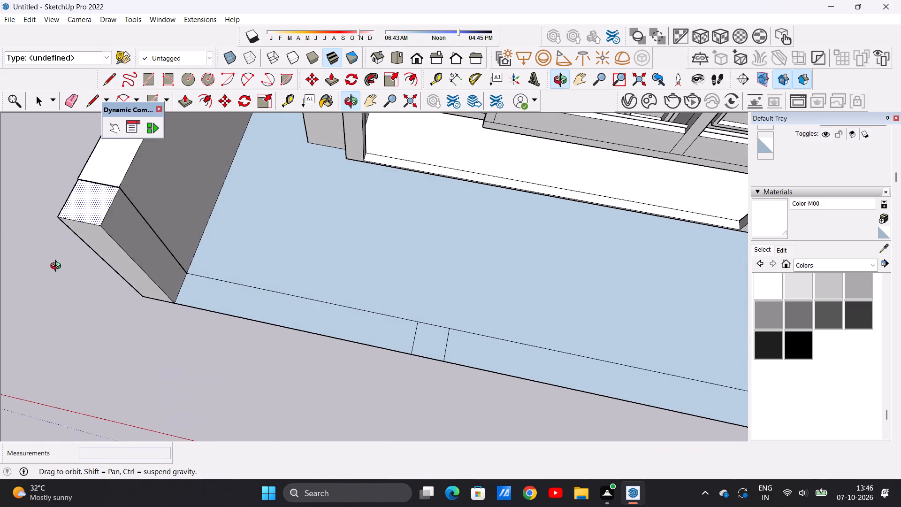
middle_click_drag(58, 267, 57, 268)
scroll(57, 268, "up", 1)
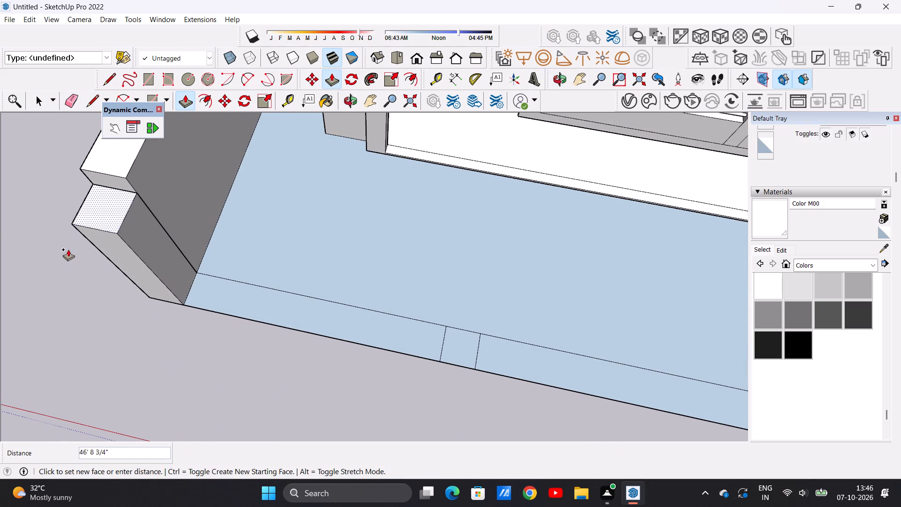
left_click(96, 175)
key("space")
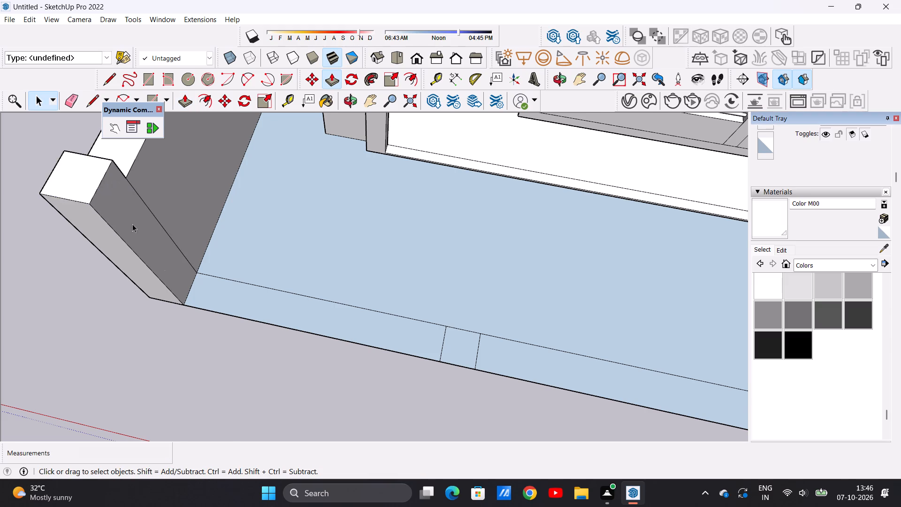
Erase the two closely spaced crosswise lines on the front border strip, left of its middle.
scroll(209, 390, "down", 11)
middle_click_drag(211, 381, 240, 241)
scroll(190, 341, "down", 6)
middle_click_drag(208, 352, 223, 309)
scroll(221, 392, "up", 2)
middle_click_drag(223, 400, 228, 427)
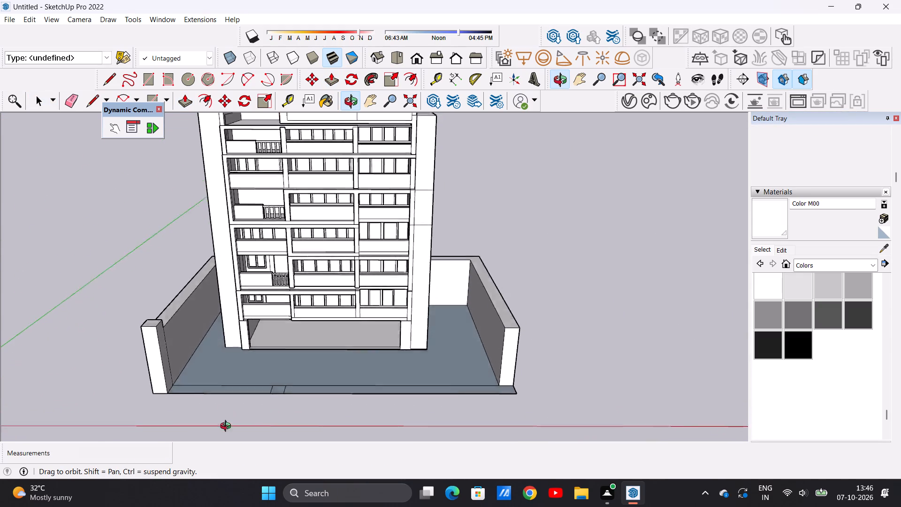
middle_click_drag(228, 427, 219, 456)
middle_click_drag(284, 367, 268, 441)
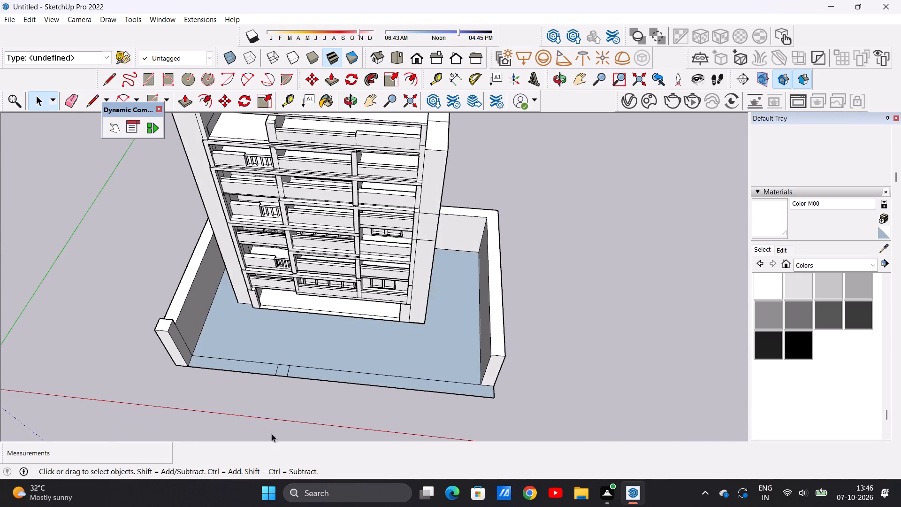
scroll(282, 376, "up", 6)
key("e")
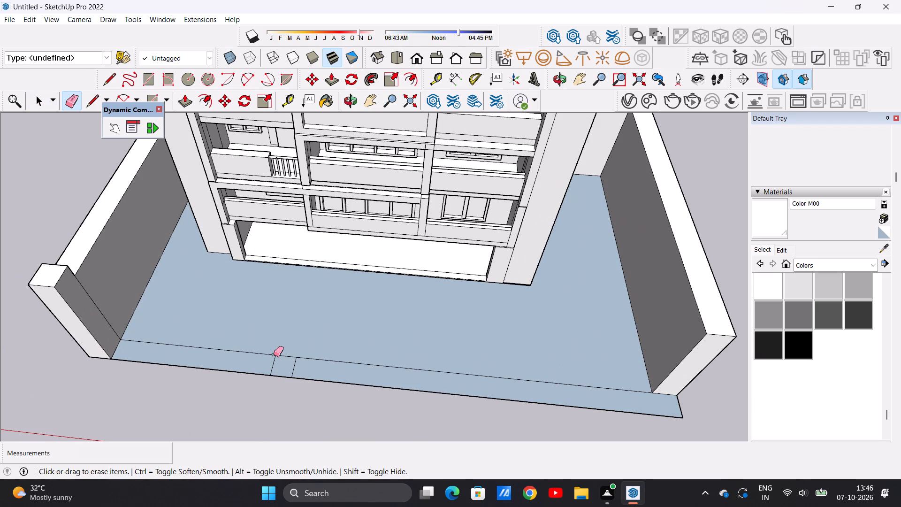
left_click_drag(265, 360, 314, 367)
Draw two closely spaced crosswise lines about 11' 5 5/8" long over the front border strip, nearer the left corner pillar.
scroll(276, 368, "down", 8)
middle_click_drag(236, 359, 261, 409)
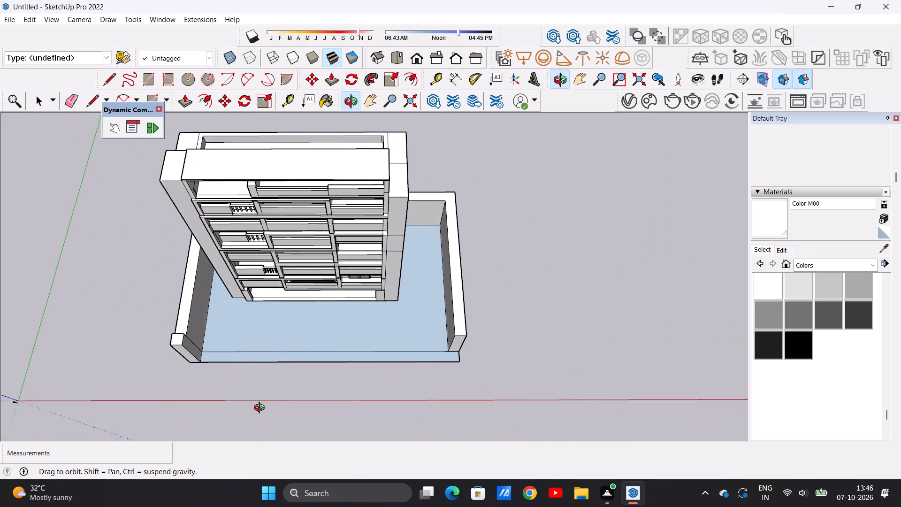
middle_click_drag(261, 409, 262, 410)
scroll(260, 365, "up", 8)
key("l")
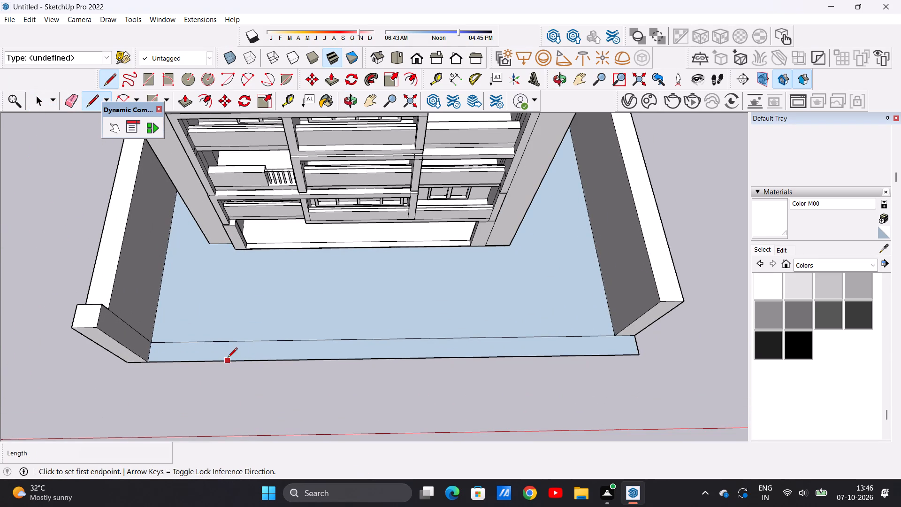
left_click(216, 360)
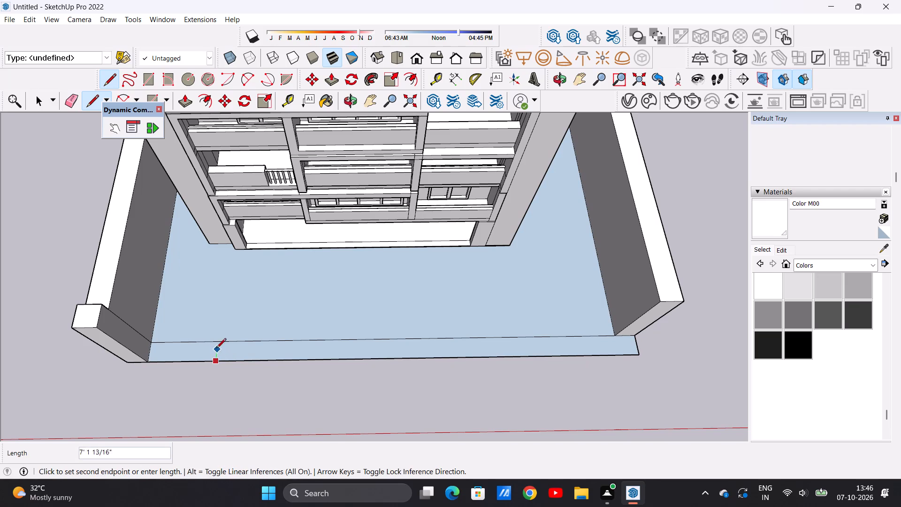
left_click(220, 341)
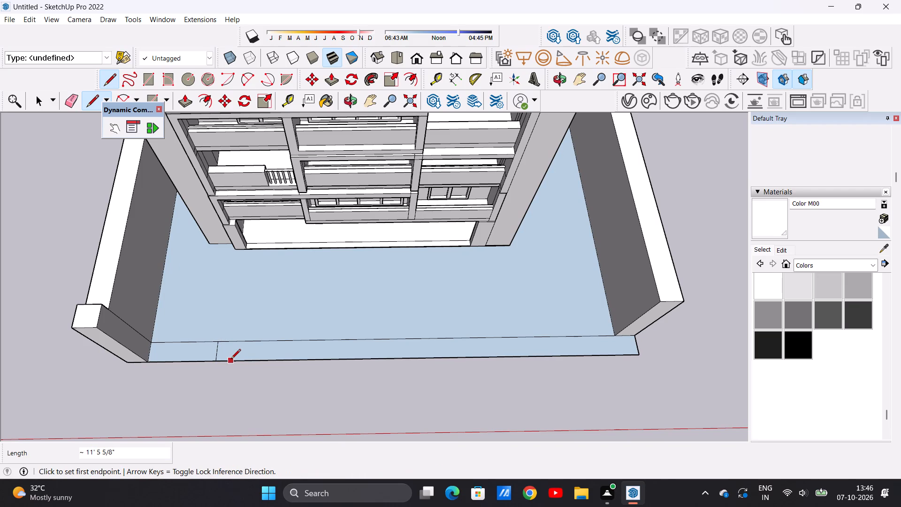
left_click(231, 360)
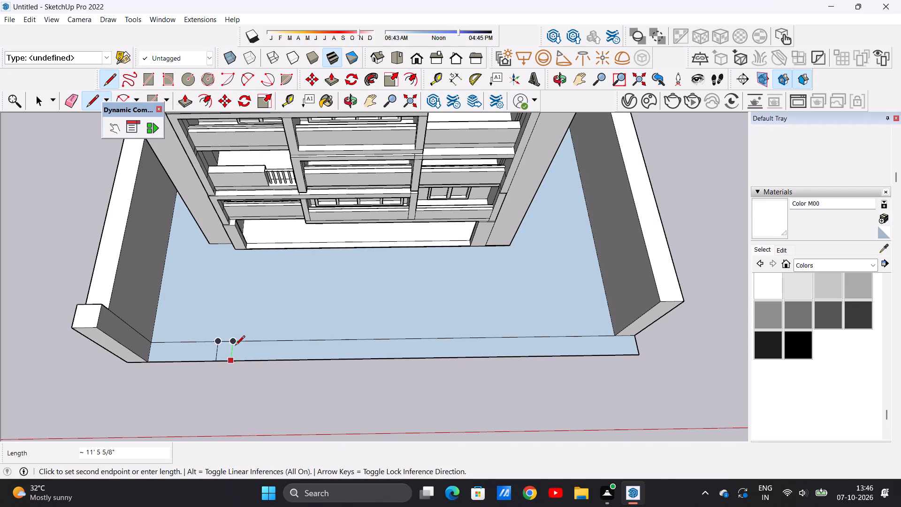
left_click(235, 342)
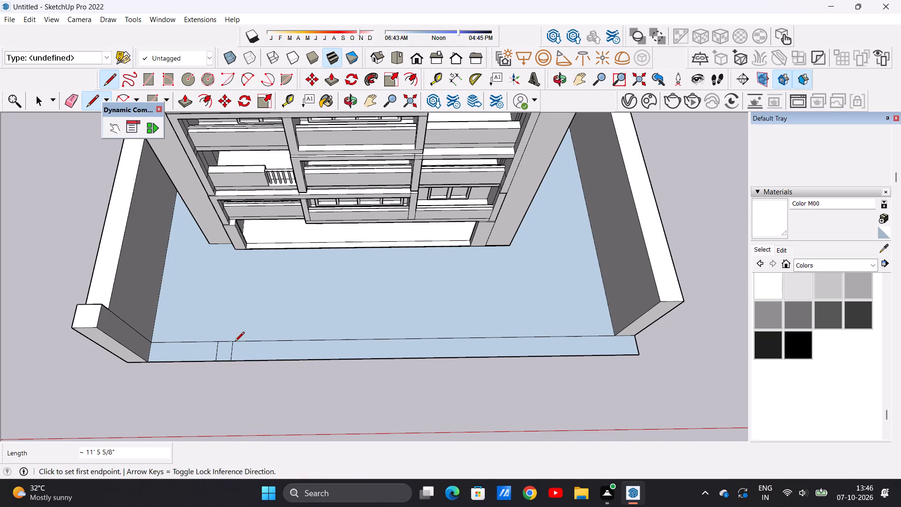
key("space")
Copy the small rectangle between the two lines about 46' 9 5/16" along the front strip, away from the corner pillar.
double_click(225, 354)
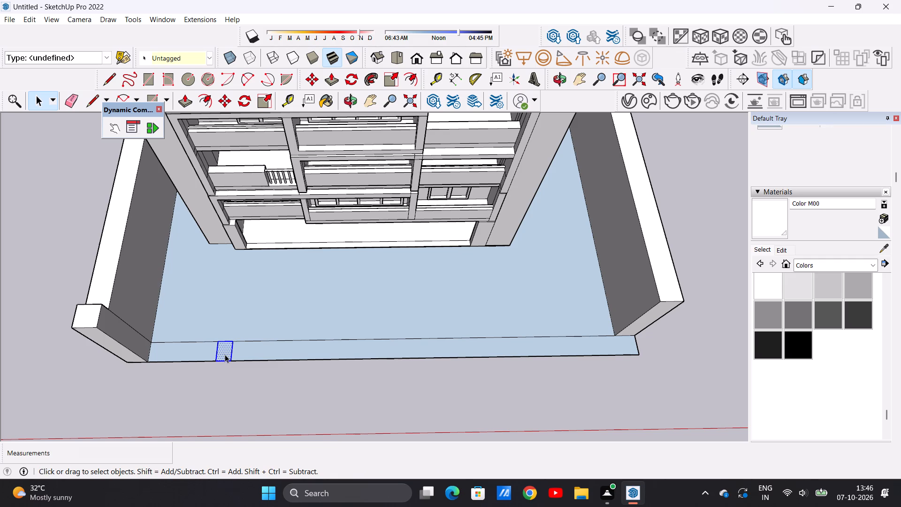
key("m")
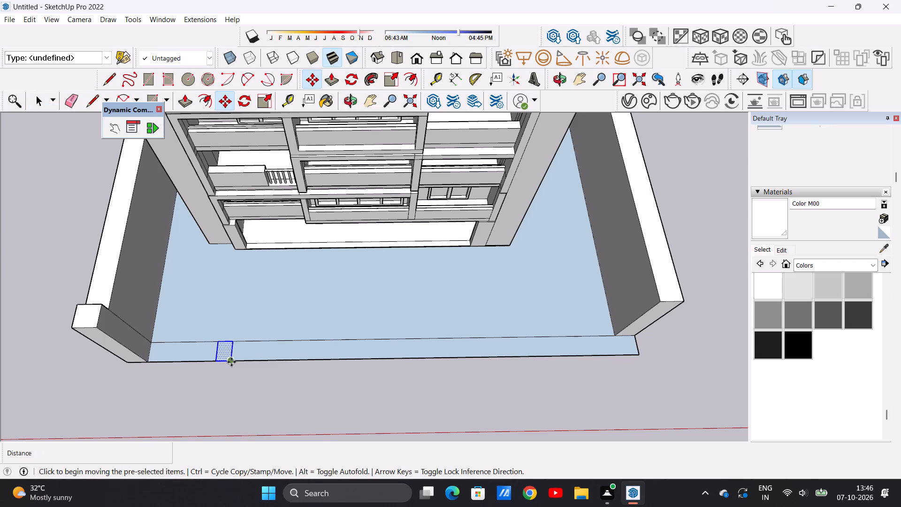
left_click(231, 362)
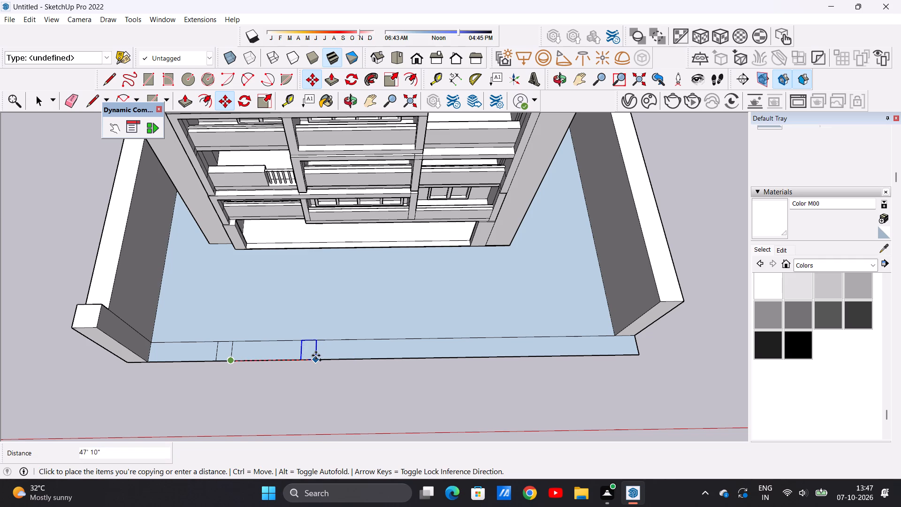
left_click(314, 357)
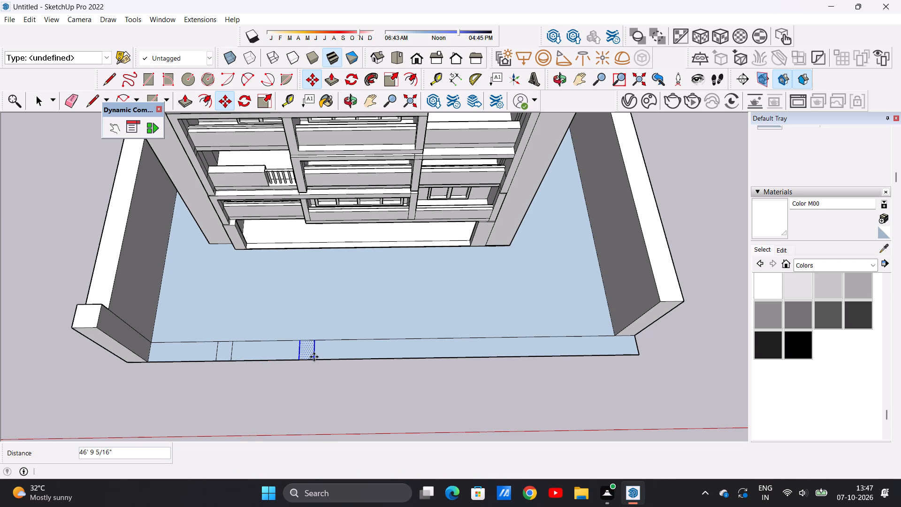
key("space")
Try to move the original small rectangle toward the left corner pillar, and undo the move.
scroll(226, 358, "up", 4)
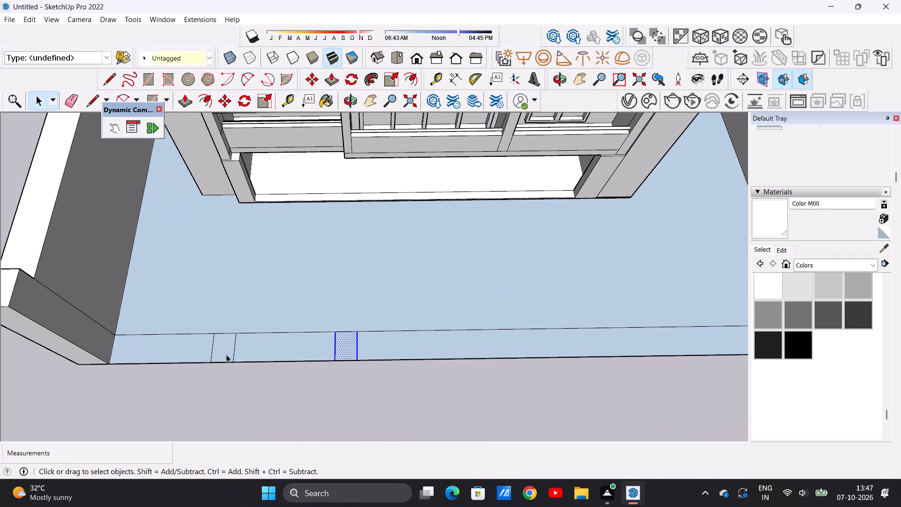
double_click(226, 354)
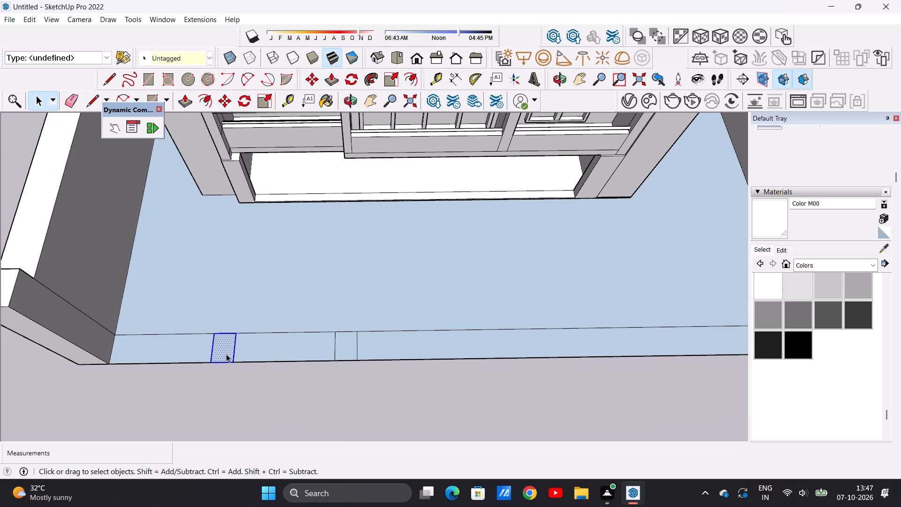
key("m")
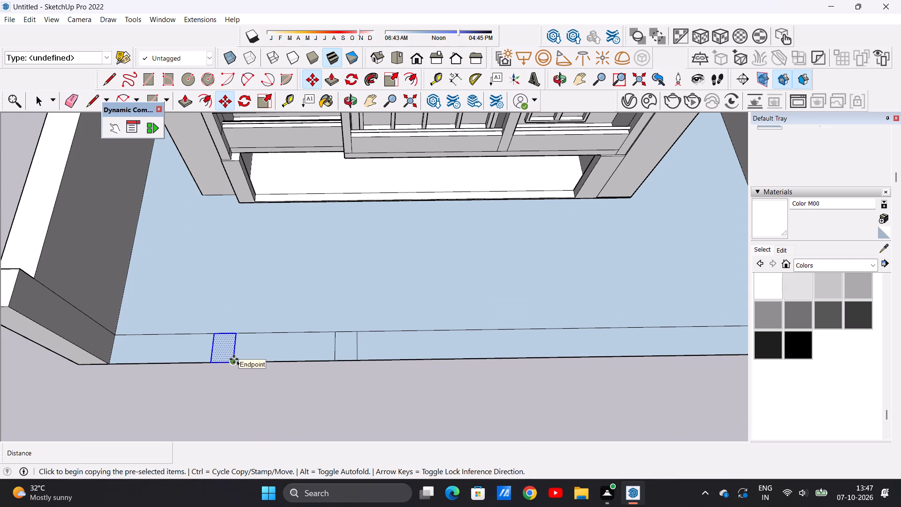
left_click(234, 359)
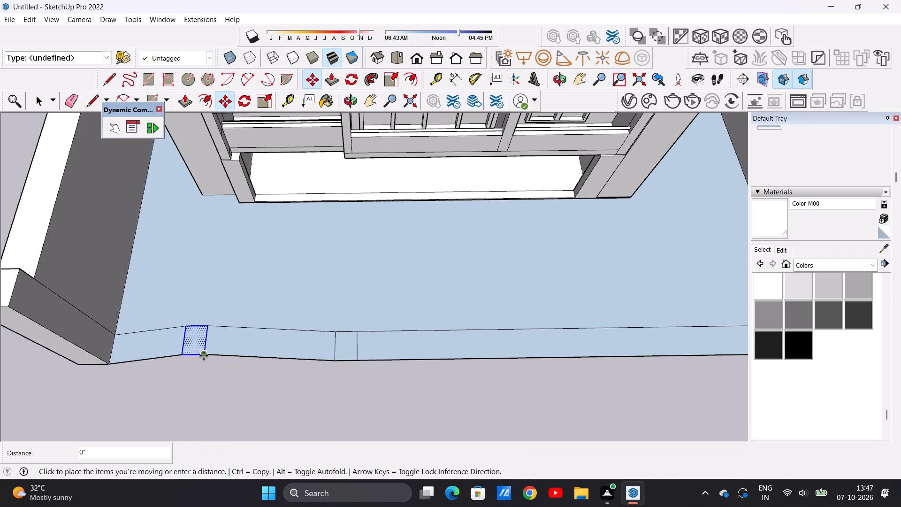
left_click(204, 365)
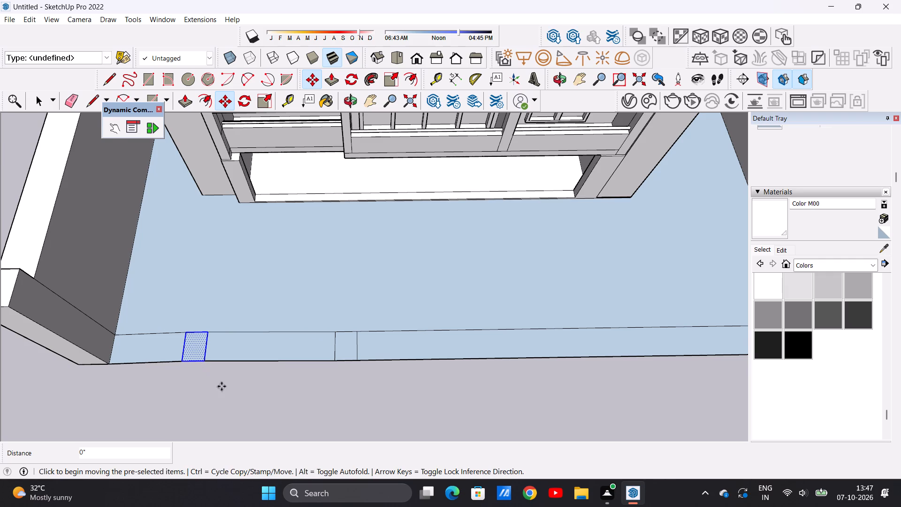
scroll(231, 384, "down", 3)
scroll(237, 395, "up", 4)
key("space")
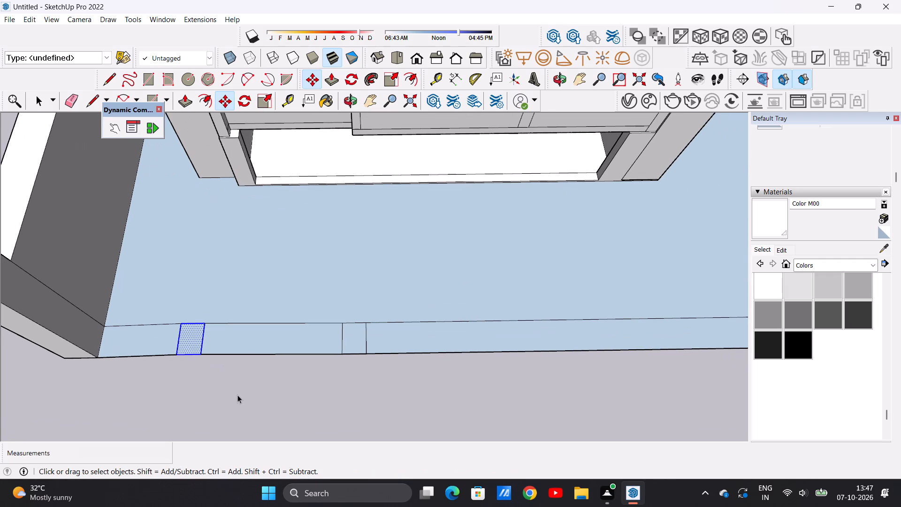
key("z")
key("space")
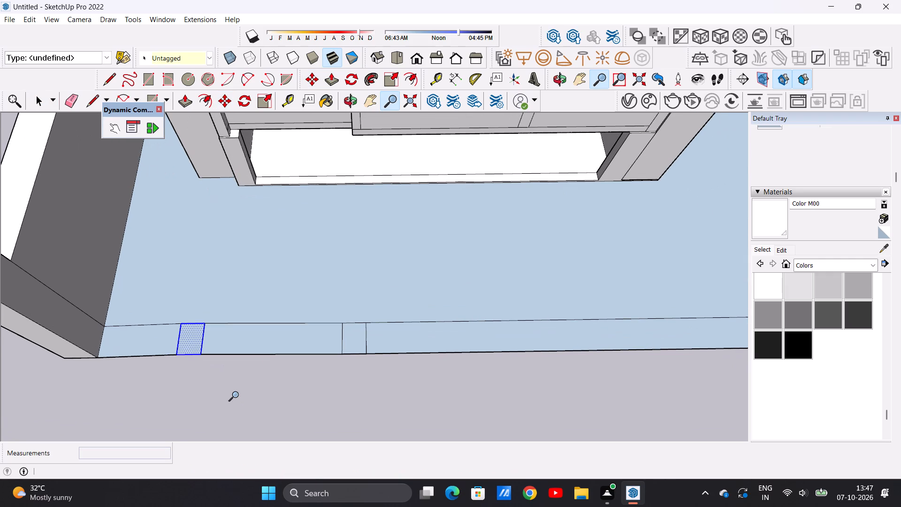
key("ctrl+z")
Move the original small rectangle about 11' 10 3/4" along the front strip toward the left corner pillar.
scroll(229, 357, "up", 3)
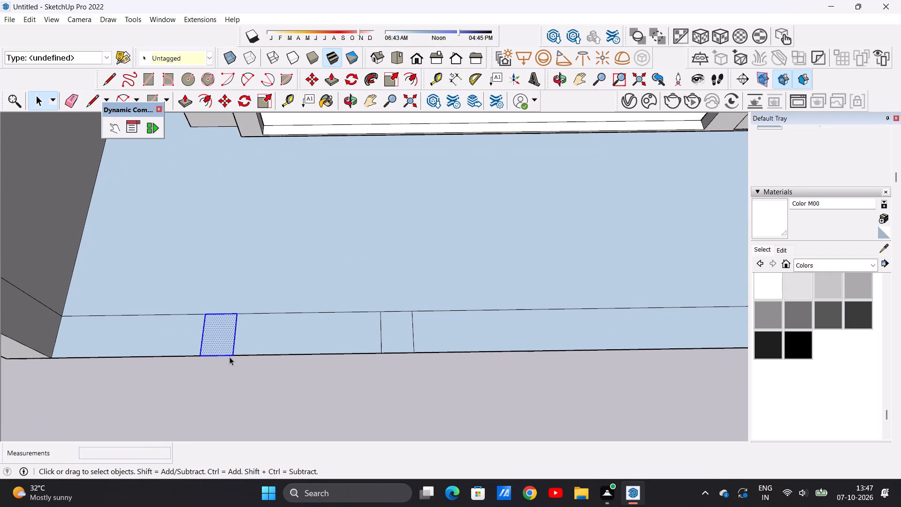
key("m")
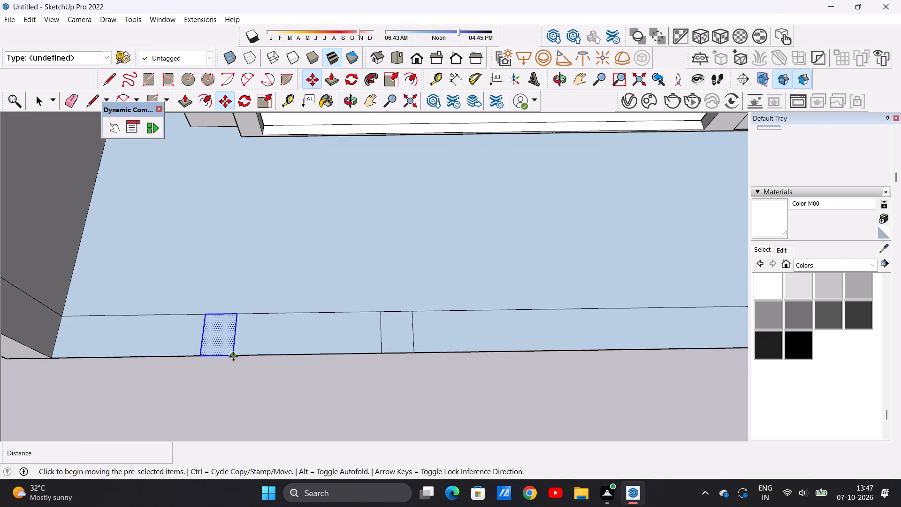
left_click(233, 356)
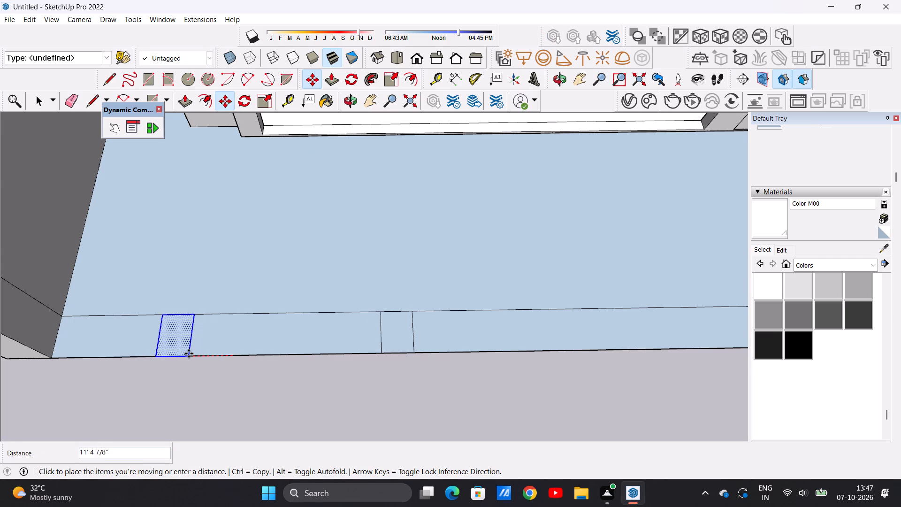
left_click(187, 353)
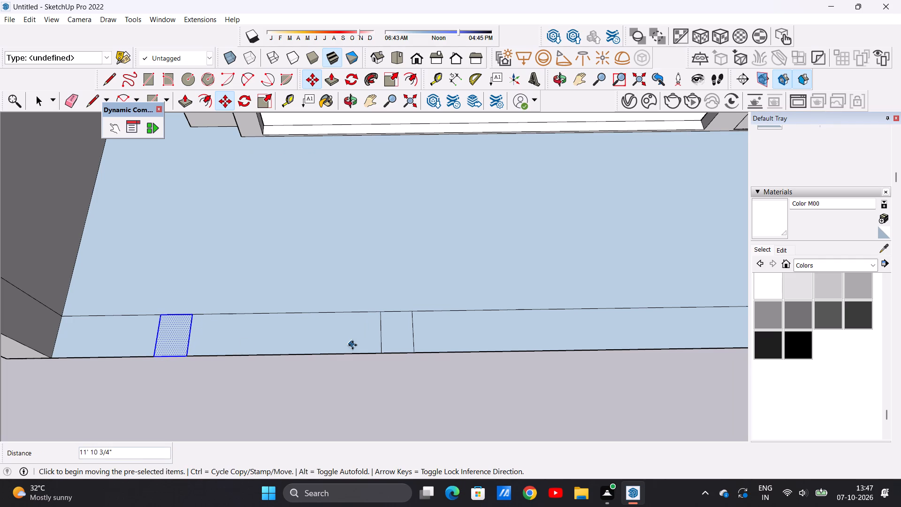
key("space")
Move the copied small rectangle about 16' 9 5/16" along the front strip toward the original rectangle.
double_click(406, 341)
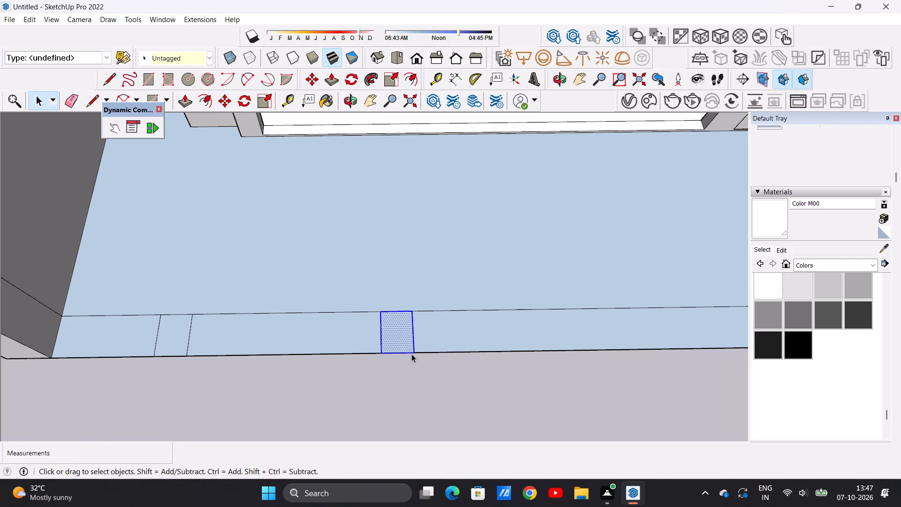
key("m")
left_click(416, 353)
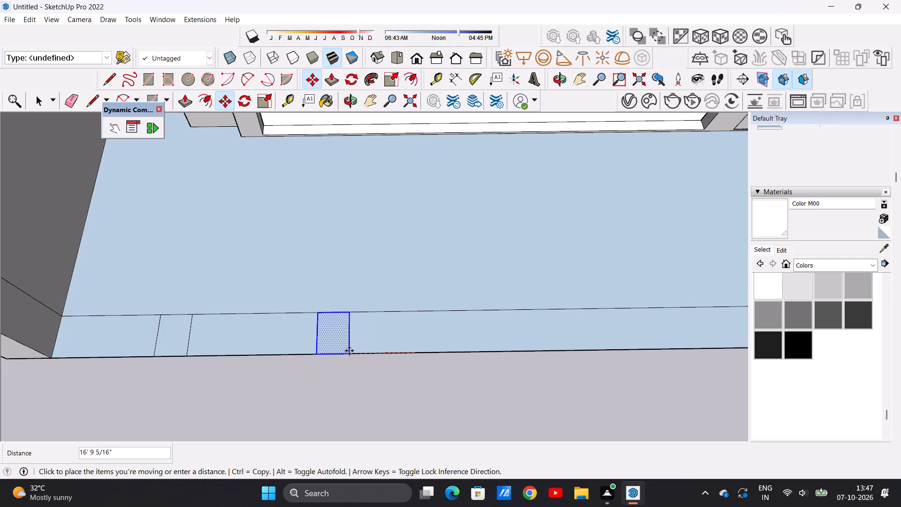
left_click(349, 351)
key("space")
Push/Pull the small rectangle nearest the left corner pillar up about 59' 4 3/16", matching the corner pillar's height.
scroll(360, 340, "down", 8)
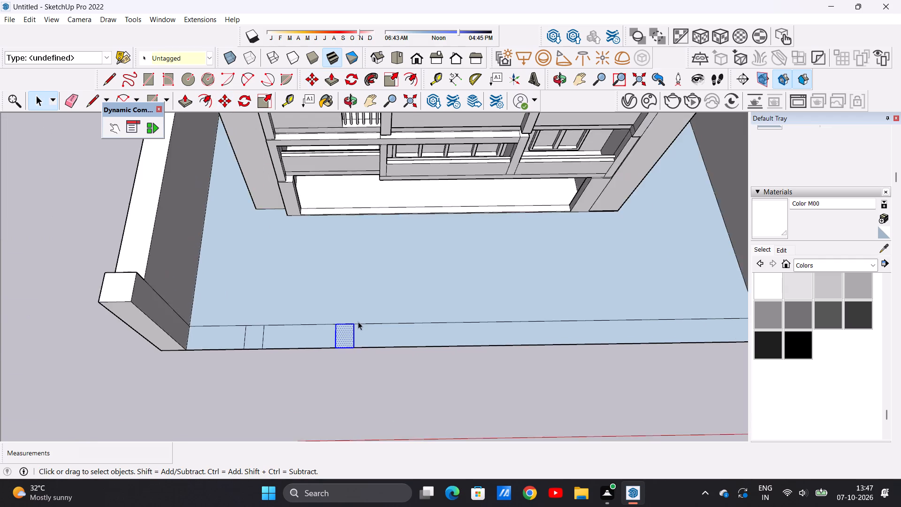
scroll(358, 322, "down", 3)
left_click(362, 372)
middle_click_drag(355, 362, 346, 255)
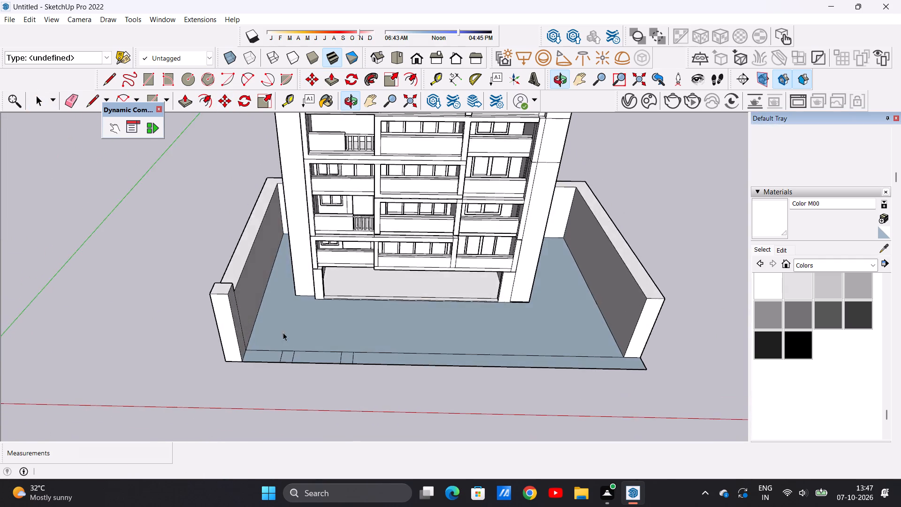
scroll(283, 337, "up", 8)
key("p")
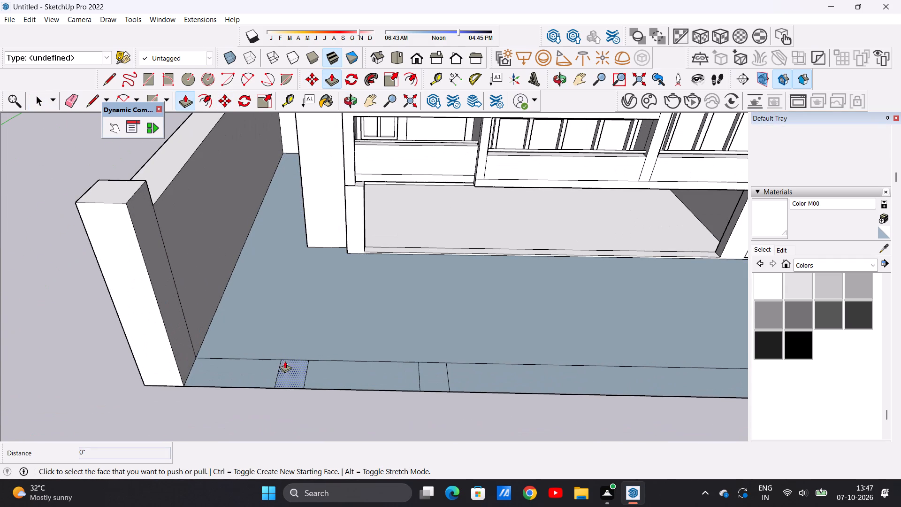
left_click(290, 365)
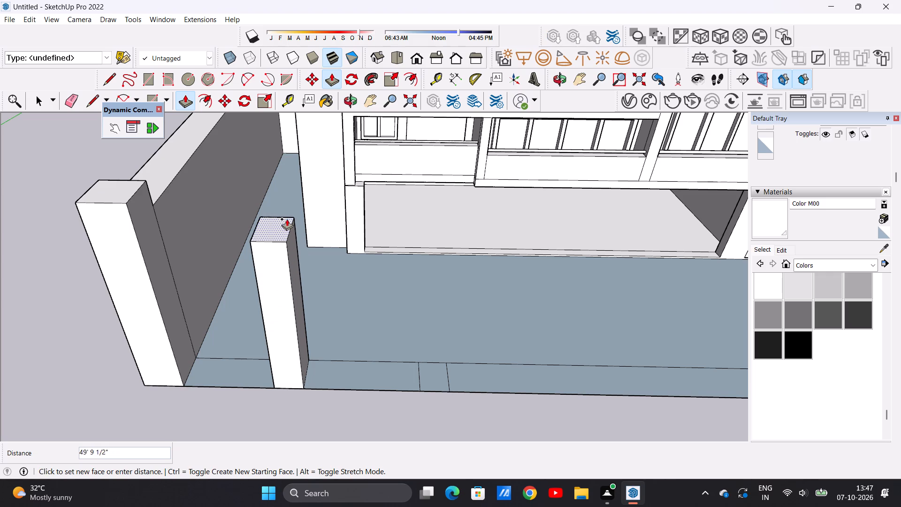
scroll(226, 256, "down", 2)
scroll(226, 256, "up", 1)
scroll(227, 256, "down", 3)
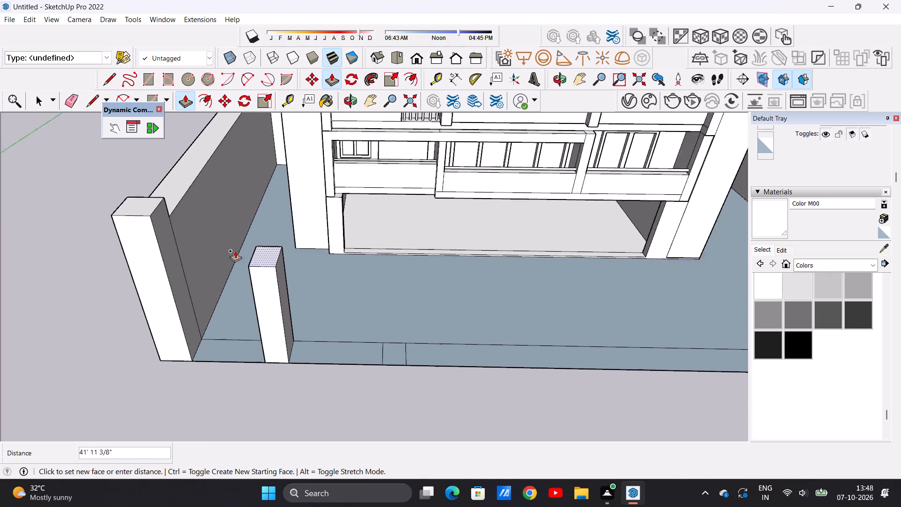
scroll(235, 251, "down", 4)
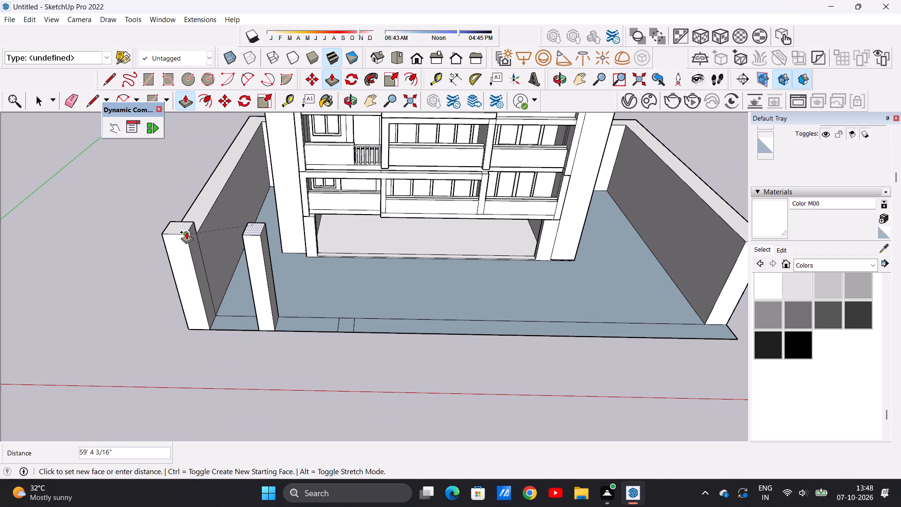
left_click(186, 232)
Push/Pull the strip section between the corner pillar and the new pillar up about 52' 1 5/16" as a wall.
scroll(239, 314, "up", 4)
middle_click_drag(241, 325, 245, 364)
scroll(251, 361, "up", 4)
left_click(258, 335)
scroll(262, 300, "down", 3)
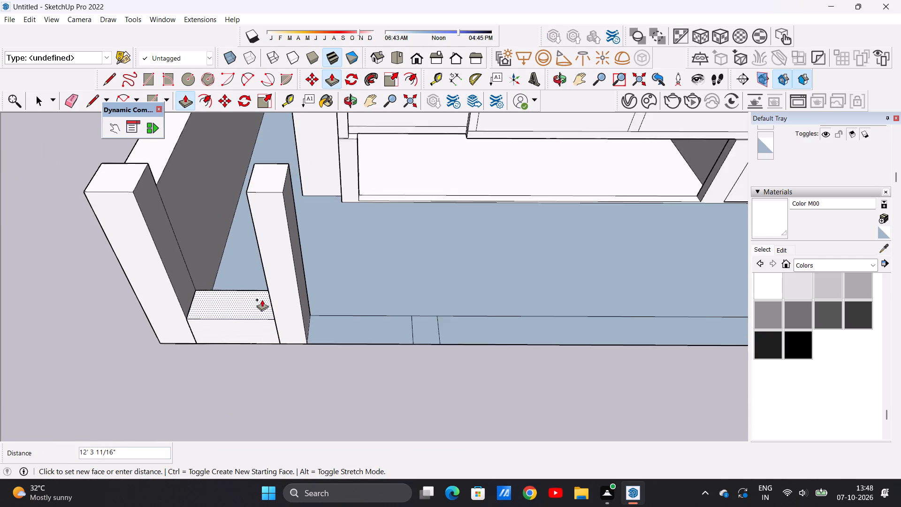
scroll(262, 300, "down", 3)
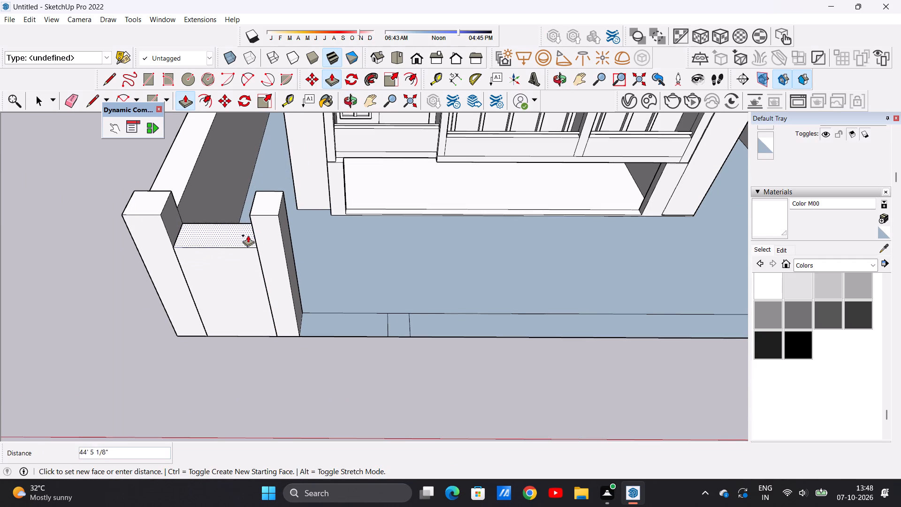
middle_click_drag(255, 255, 258, 198)
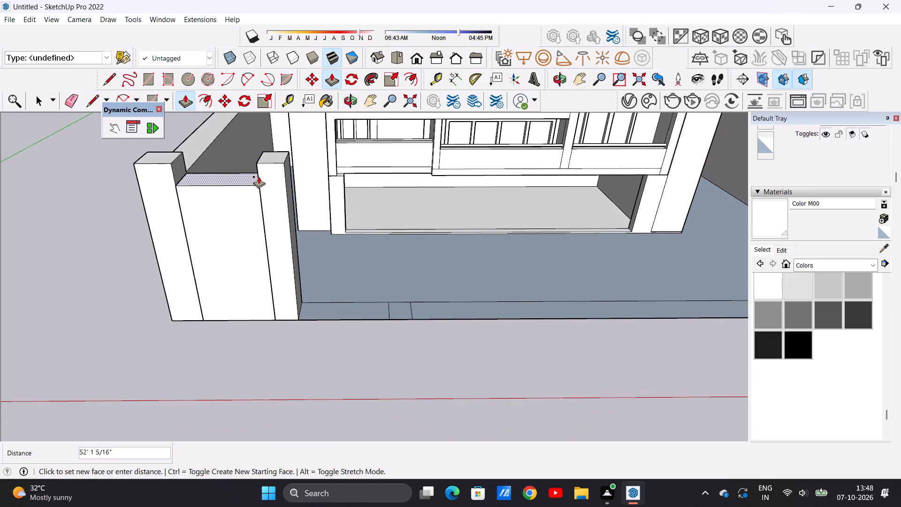
left_click(258, 182)
key("space")
Push/Pull the remaining small rectangle on the front strip up about 59' 4 3/16", level with the neighbouring pillar.
scroll(260, 357, "down", 3)
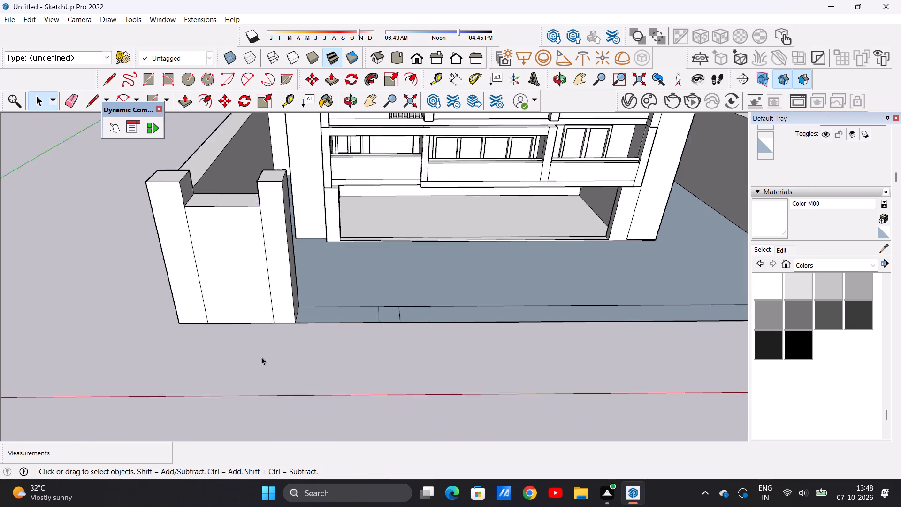
scroll(261, 357, "down", 4)
middle_click_drag(335, 359, 316, 316)
scroll(301, 321, "up", 1)
scroll(315, 365, "down", 2)
middle_click_drag(311, 335, 311, 404)
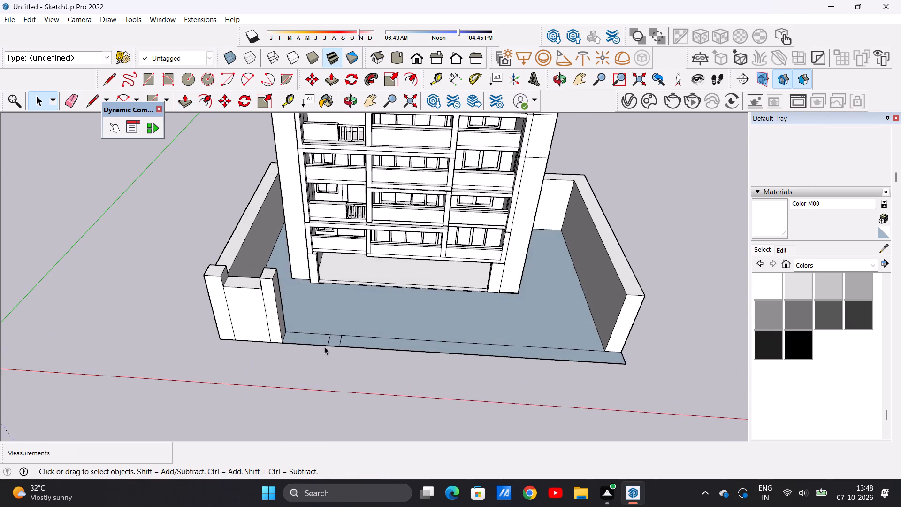
scroll(318, 323, "up", 2)
scroll(318, 323, "down", 1)
scroll(357, 350, "up", 6)
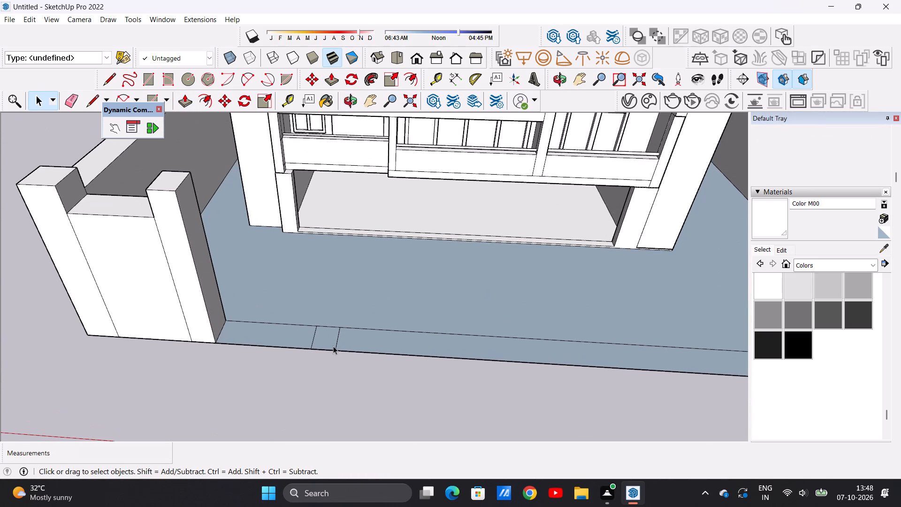
key("p")
left_click(326, 332)
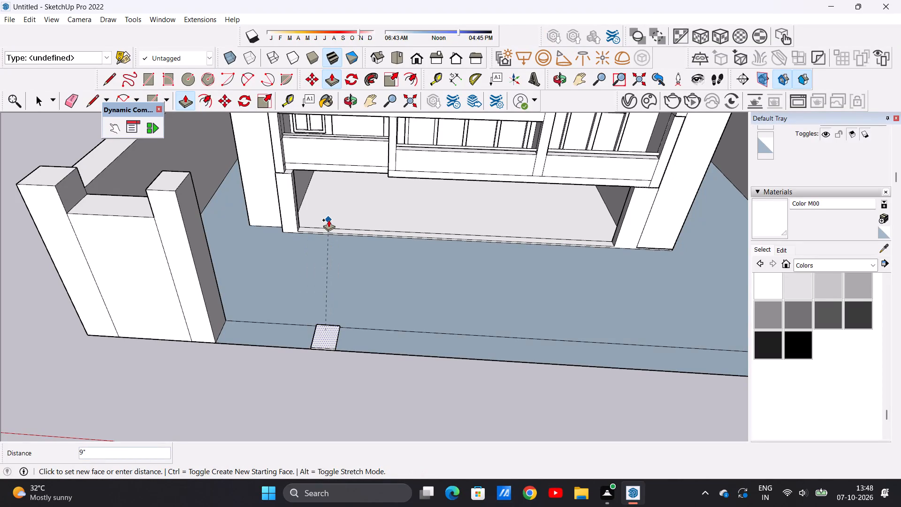
left_click(176, 194)
key("space")
Draw a horizontal line near the top of the middle pillar's side face that looks toward the third pillar.
scroll(285, 278, "down", 1)
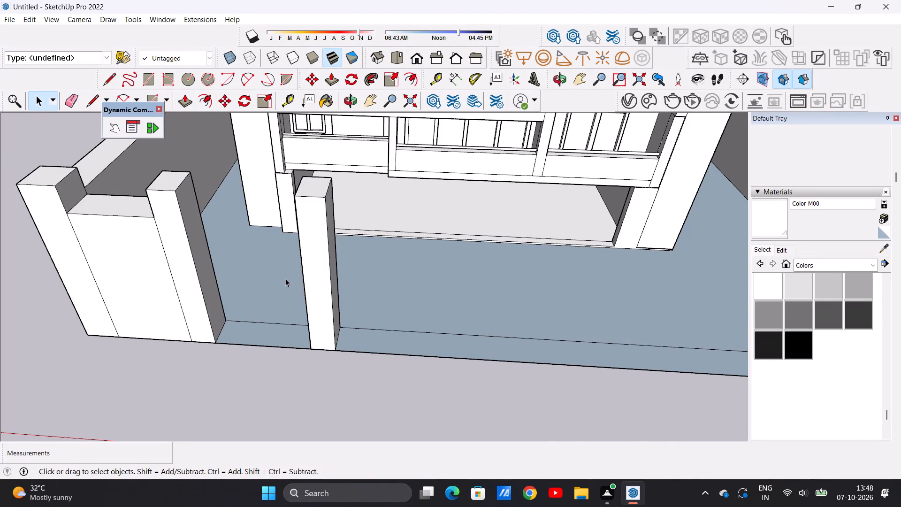
scroll(285, 278, "down", 1)
middle_click_drag(290, 289, 285, 345)
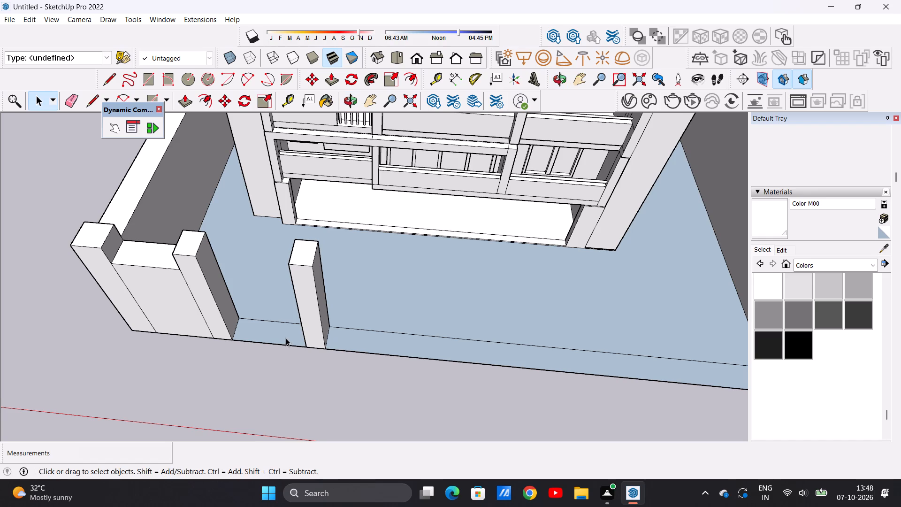
scroll(286, 338, "down", 4)
middle_click_drag(300, 312, 205, 310)
scroll(209, 324, "down", 3)
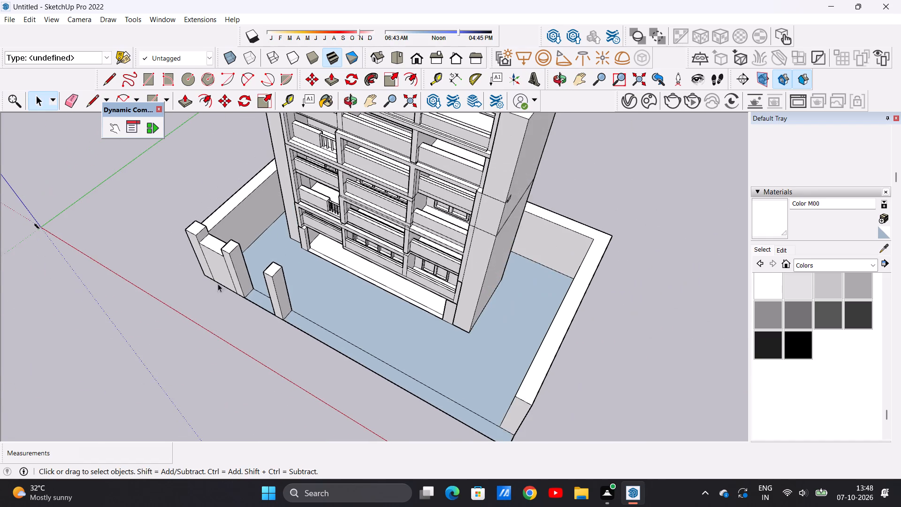
scroll(221, 269, "up", 13)
key("l")
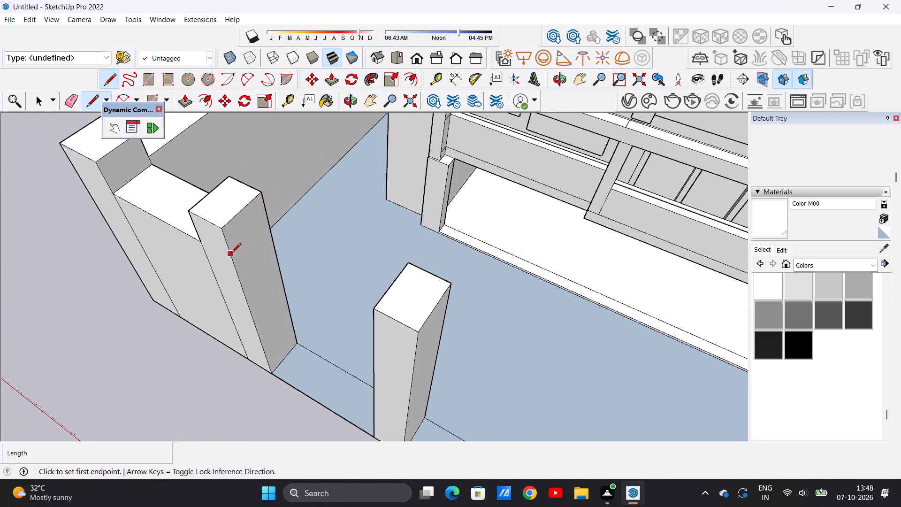
left_click(231, 253)
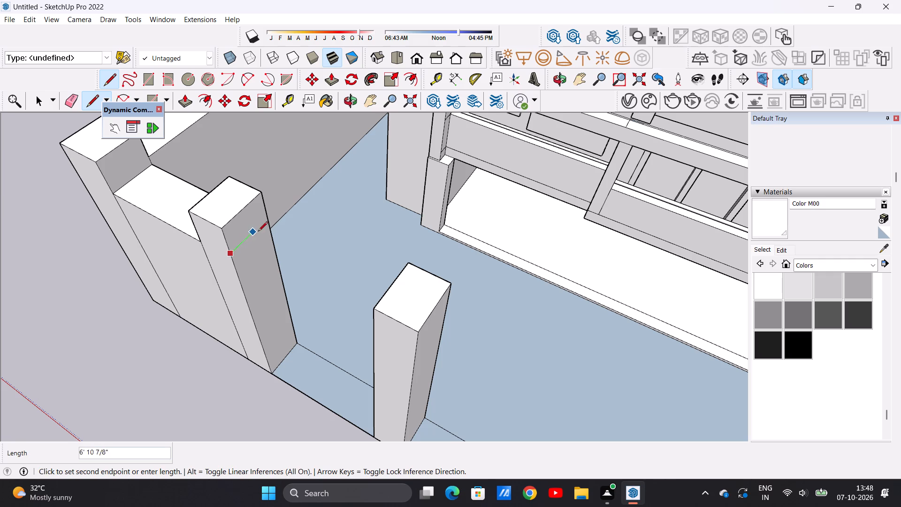
left_click(269, 220)
key("space")
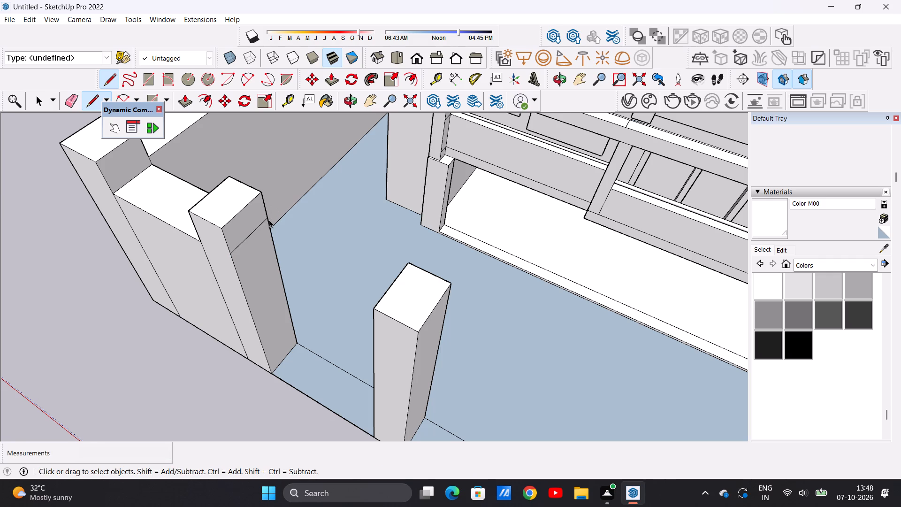
Push/Pull the face above that line about 33' 5 7/16" across to the third pillar to form a gate beam.
type("P")
left_click(238, 217)
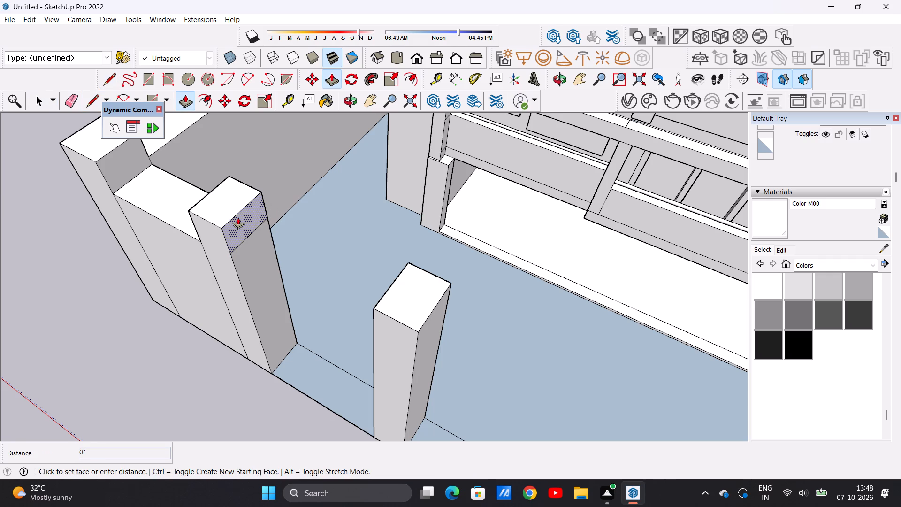
middle_click_drag(313, 285, 443, 255)
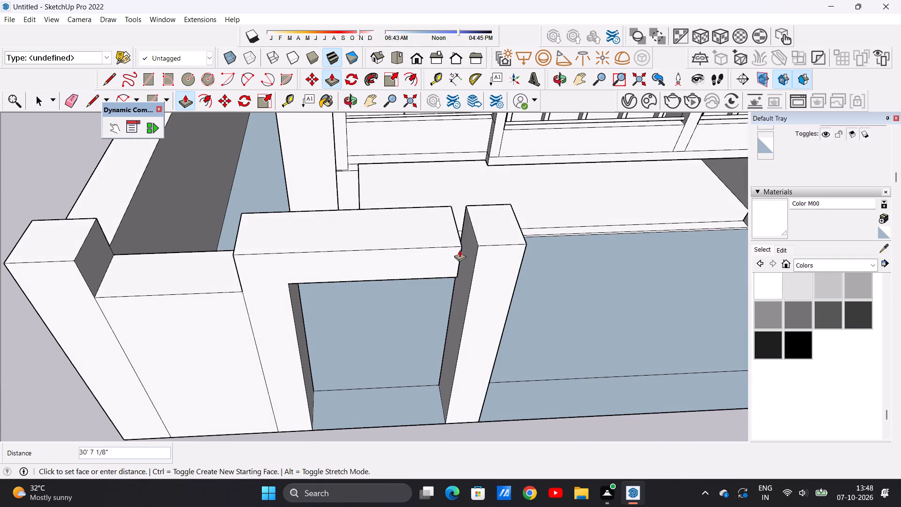
scroll(476, 245, "up", 9)
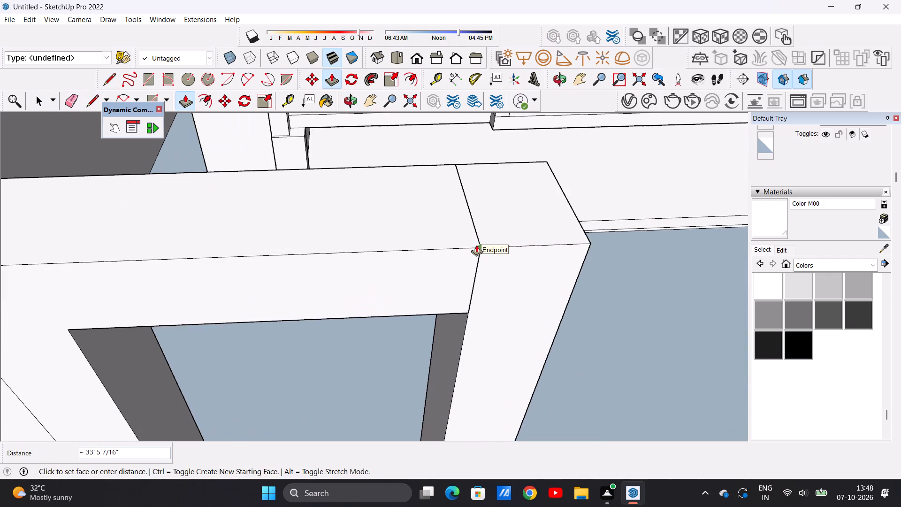
left_click(480, 246)
key("space")
Push/Pull the gate beam's underside down about 51' 11 1/2" to the ground, filling the opening between the two pillars.
scroll(393, 246, "down", 11)
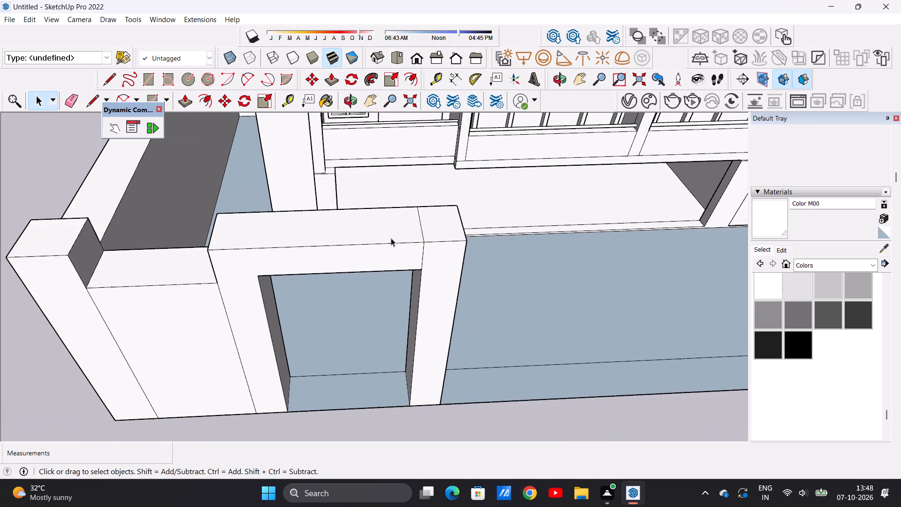
scroll(391, 238, "down", 1)
middle_click_drag(413, 365, 406, 261)
middle_click_drag(404, 266, 394, 286)
scroll(364, 305, "down", 4)
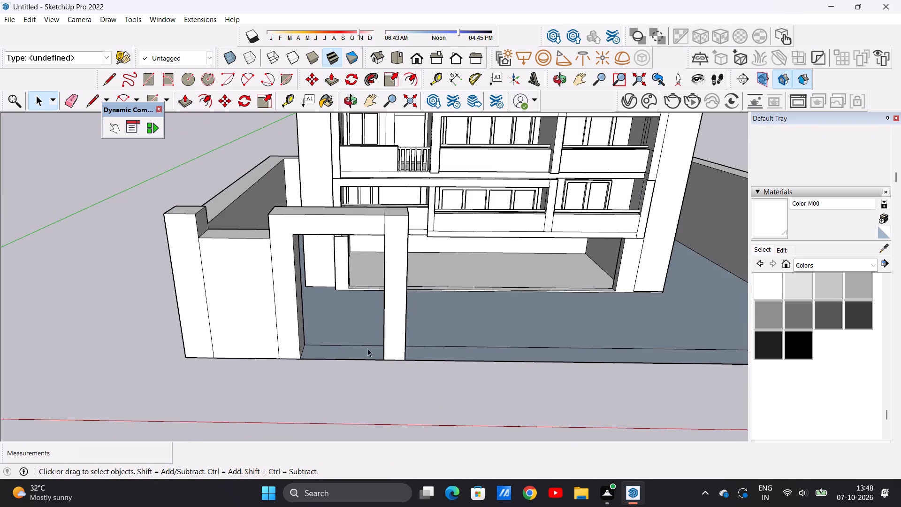
middle_click_drag(365, 356, 355, 322)
scroll(328, 233, "up", 1)
scroll(328, 233, "down", 1)
scroll(328, 233, "up", 2)
middle_click_drag(343, 378, 343, 329)
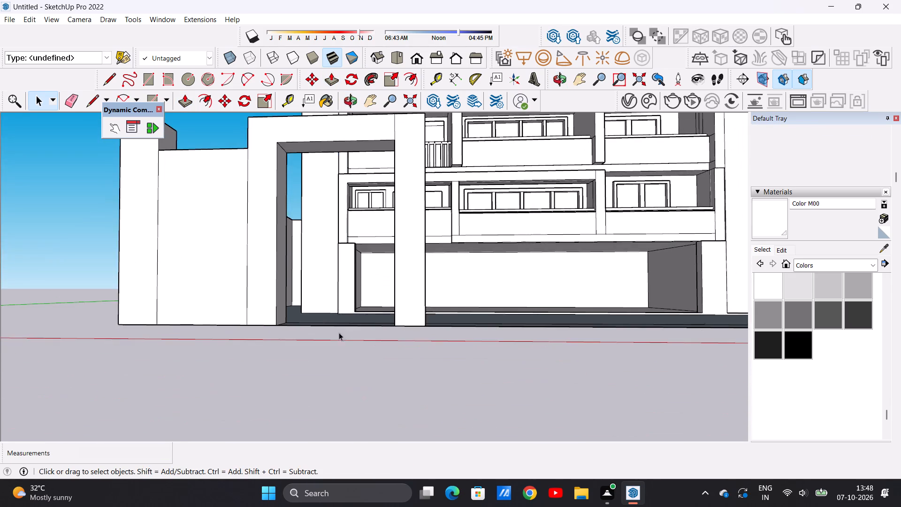
scroll(336, 400, "down", 10)
scroll(340, 263, "up", 13)
middle_click_drag(339, 306, 339, 285)
key("p")
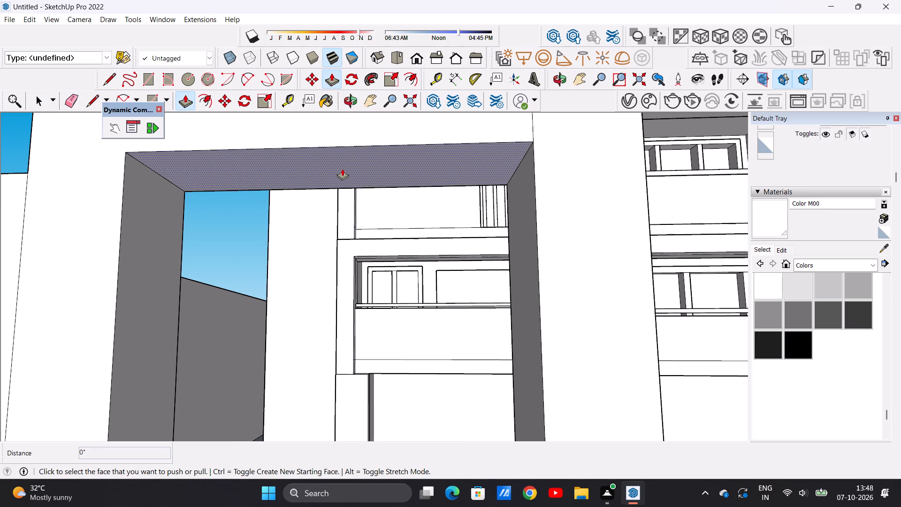
left_click(342, 169)
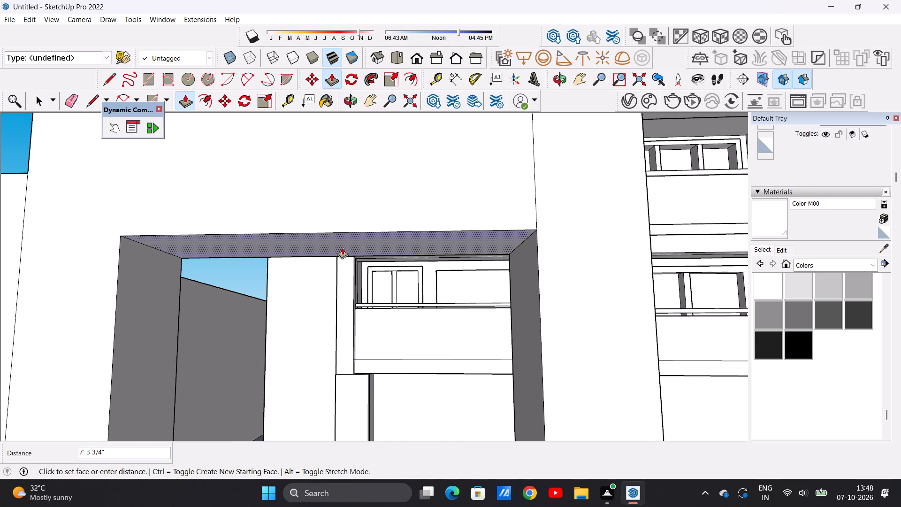
scroll(337, 278, "down", 3)
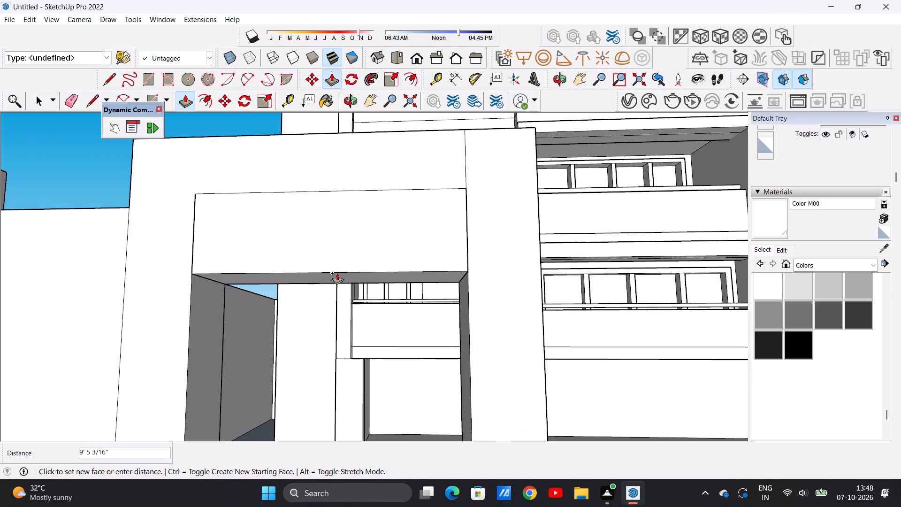
scroll(337, 273, "down", 10)
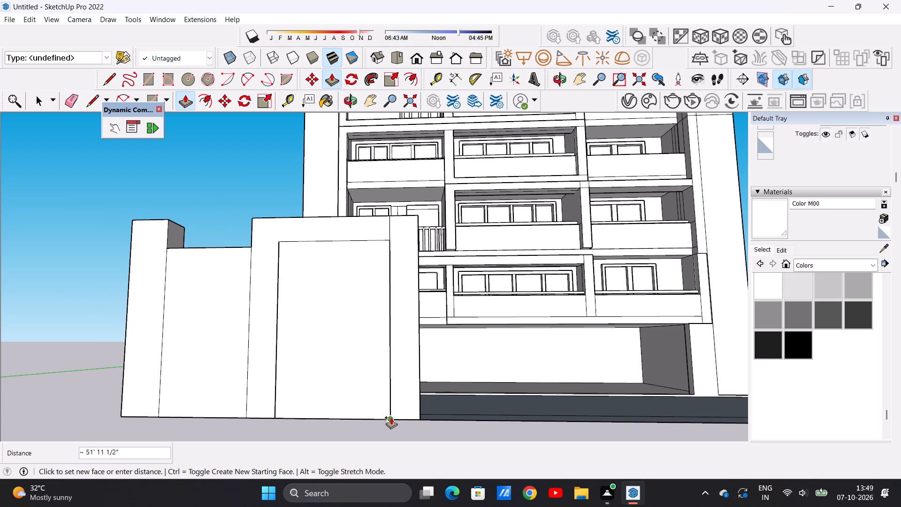
left_click(391, 417)
key("space")
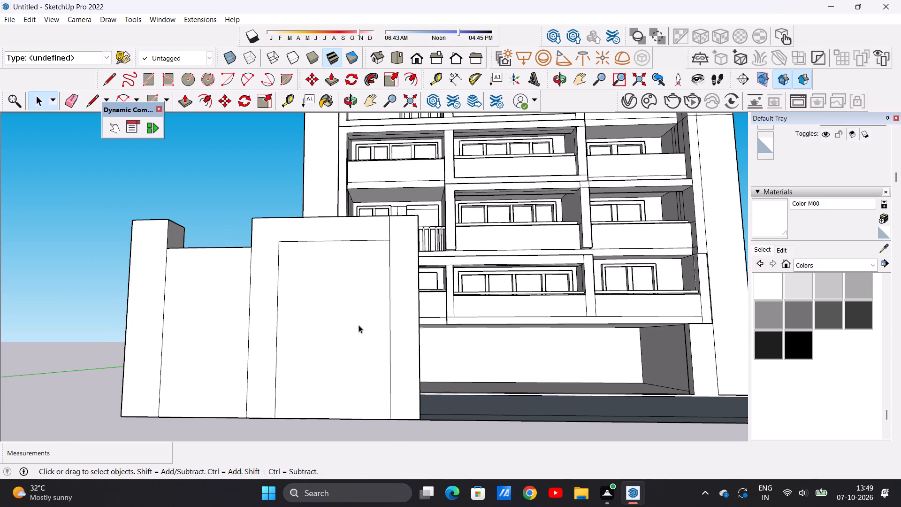
Push the gate panel's front face inward about 4' 10 5/16", recessing it between the two pillars.
middle_click_drag(356, 321, 363, 408)
scroll(359, 396, "down", 18)
scroll(367, 393, "up", 2)
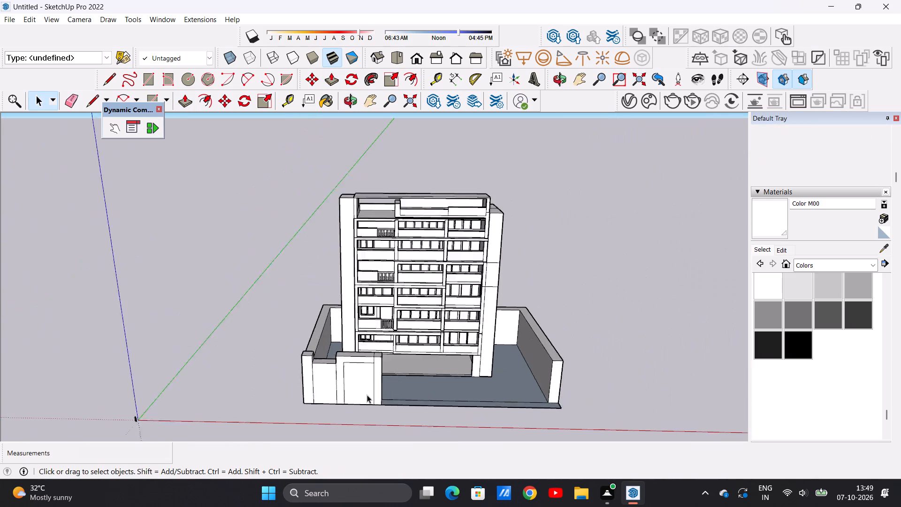
scroll(367, 395, "up", 14)
key("p")
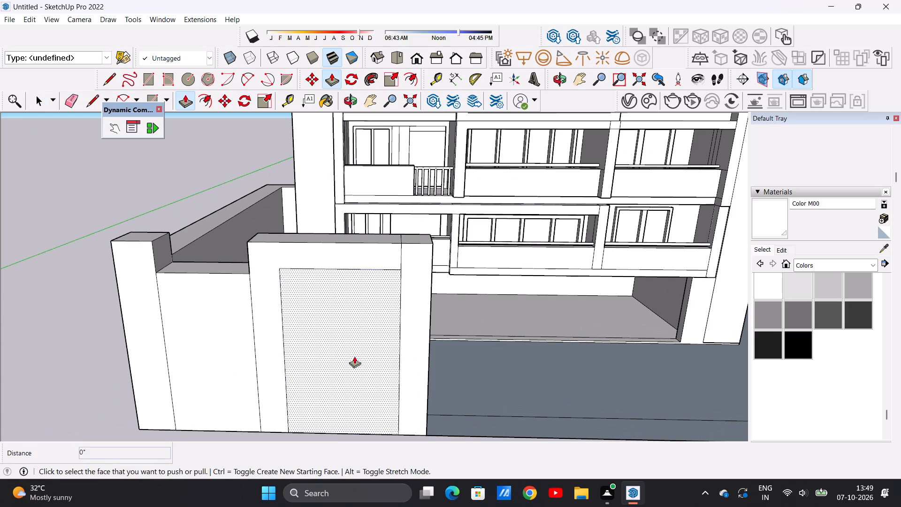
left_click(354, 356)
left_click(353, 349)
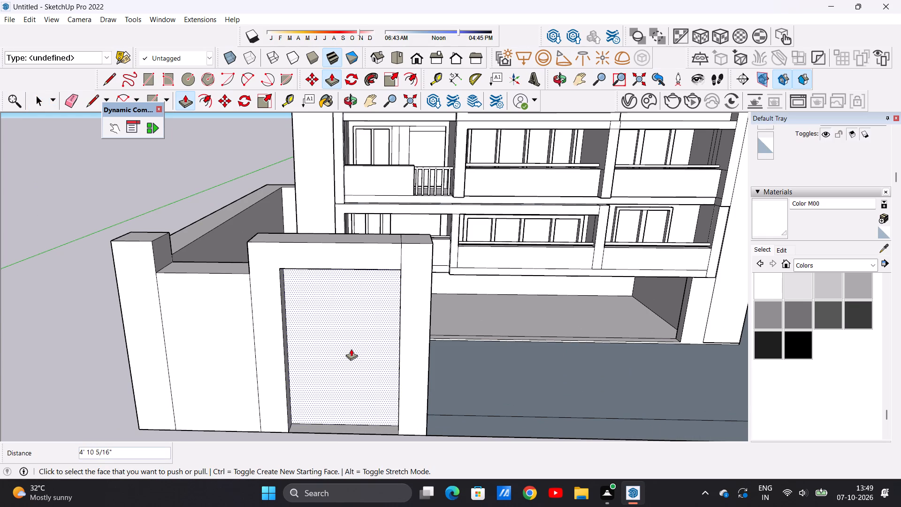
key("space")
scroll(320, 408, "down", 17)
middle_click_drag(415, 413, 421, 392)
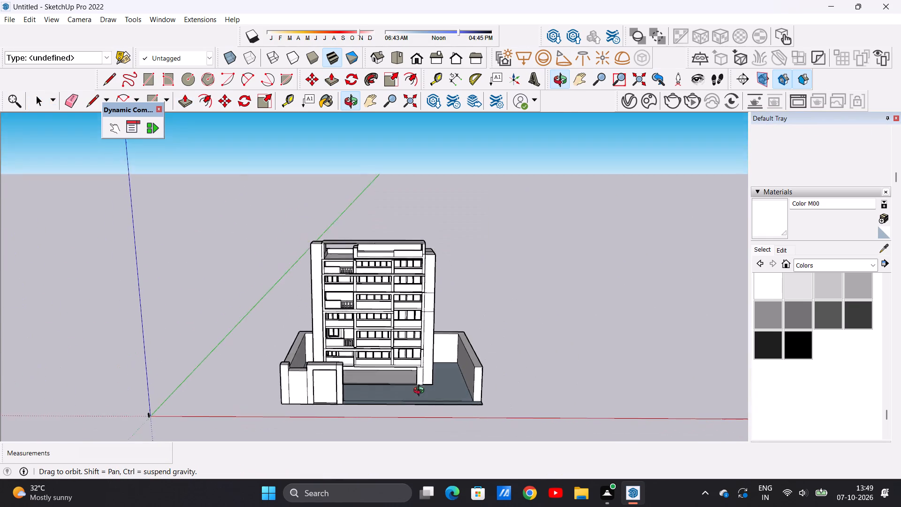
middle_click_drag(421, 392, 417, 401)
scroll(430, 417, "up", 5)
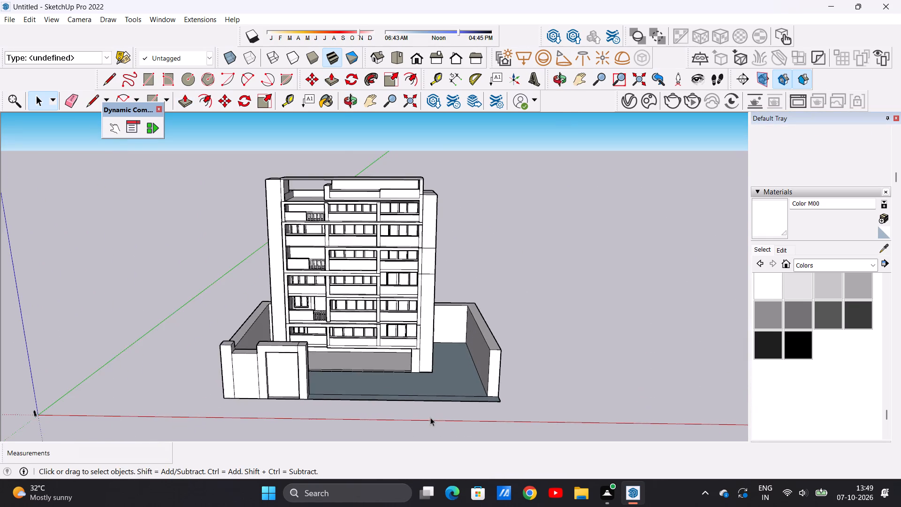
Examine the front boundary, the recessed gate panel and the open frontage beside it from several angles.
scroll(416, 399, "up", 1)
middle_click_drag(416, 399, 420, 462)
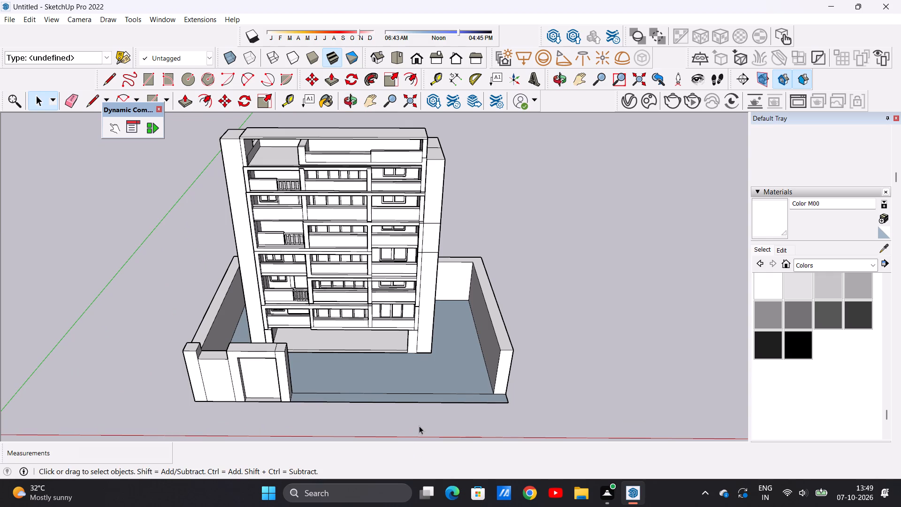
middle_click_drag(414, 405, 412, 430)
scroll(431, 412, "up", 6)
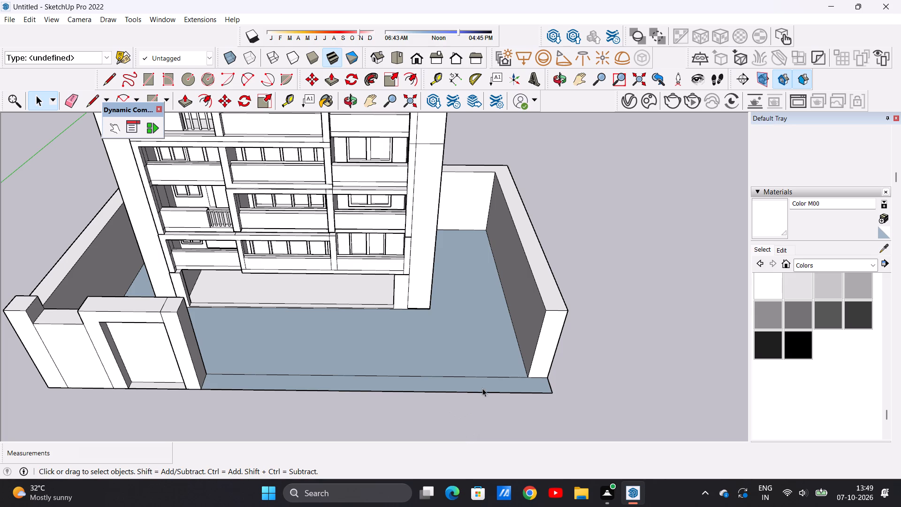
scroll(476, 347, "down", 4)
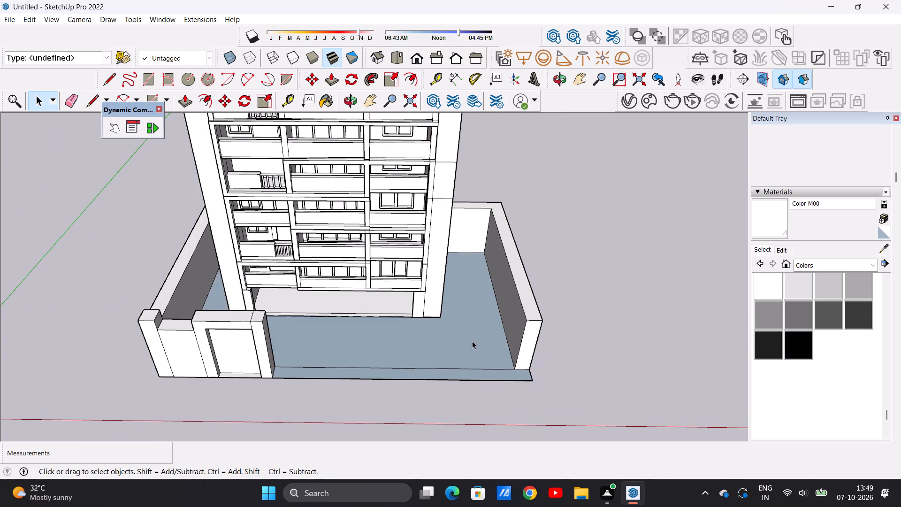
middle_click_drag(472, 341, 467, 378)
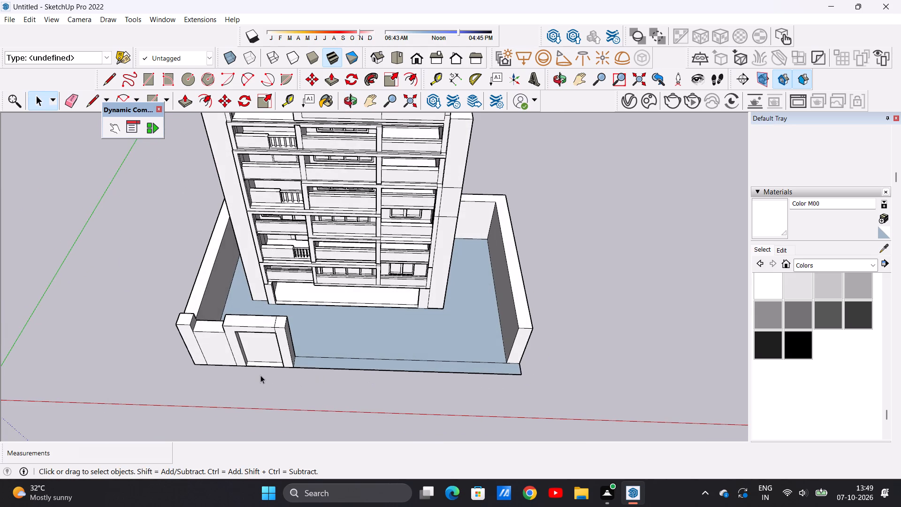
middle_click_drag(259, 373, 286, 279)
middle_click_drag(275, 379, 274, 337)
scroll(259, 329, "up", 7)
middle_click_drag(254, 351, 254, 314)
scroll(248, 299, "up", 5)
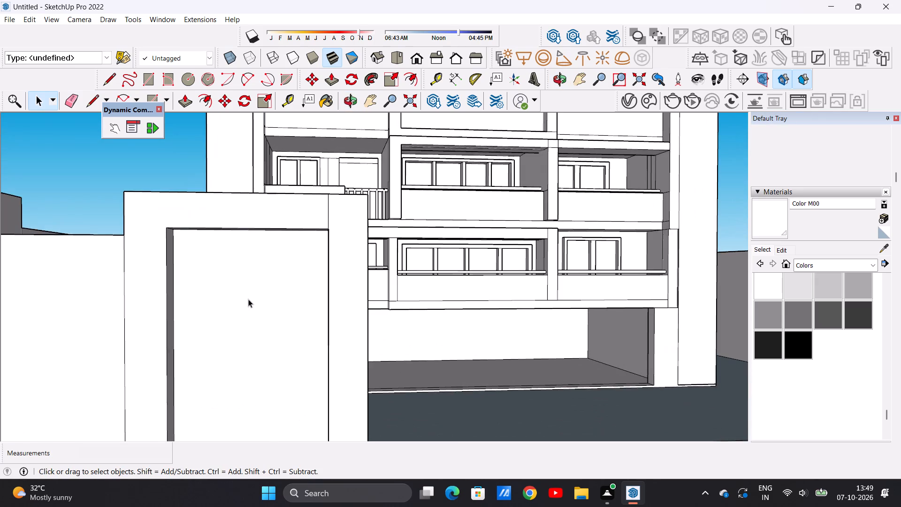
scroll(248, 305, "down", 4)
key("i")
key("space")
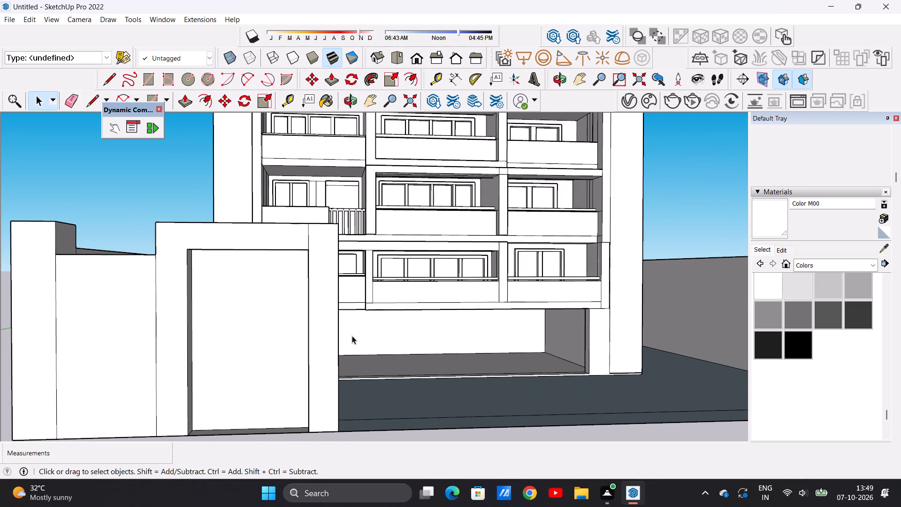
Draw two closely spaced vertical lines, each about 51' 11 1/2" long, from top to bottom near the middle of the recessed gate panel.
type("L")
scroll(175, 344, "down", 5)
middle_click_drag(213, 341, 206, 311)
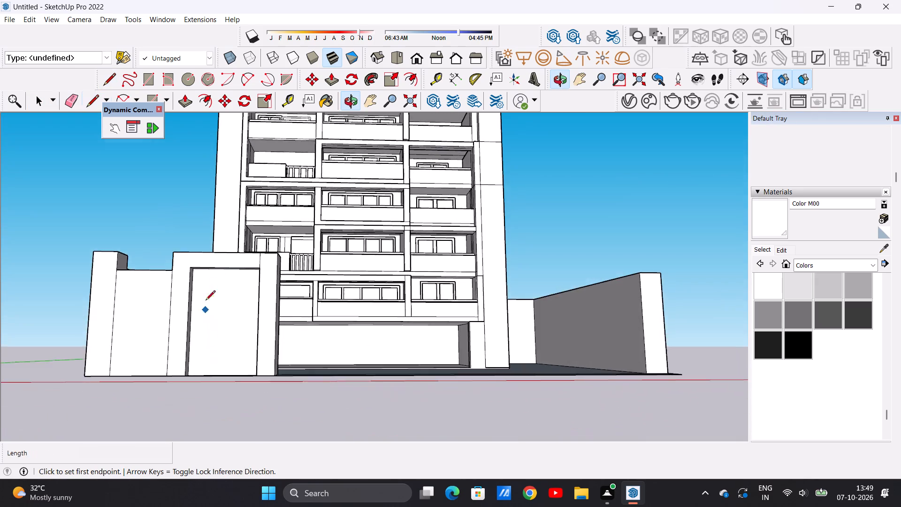
scroll(219, 277, "up", 15)
middle_click_drag(229, 295, 229, 284)
scroll(229, 282, "up", 1)
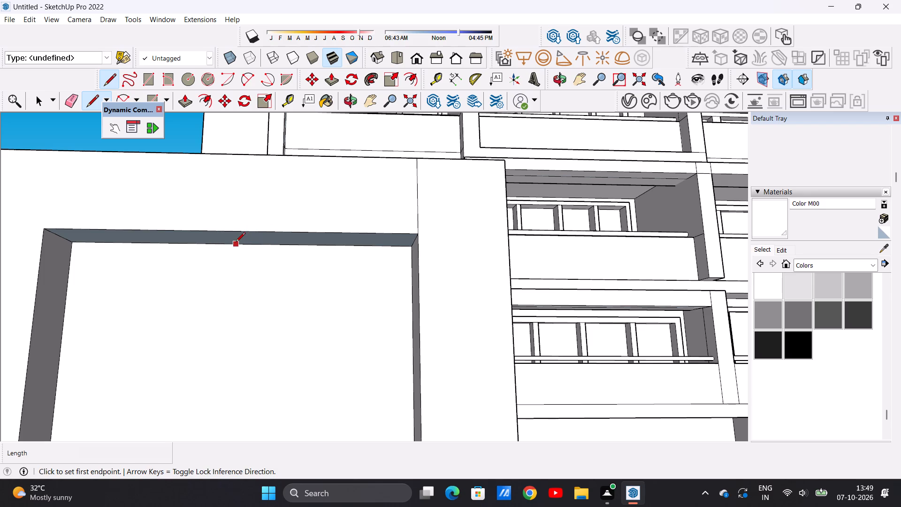
left_click(236, 243)
scroll(229, 284, "down", 11)
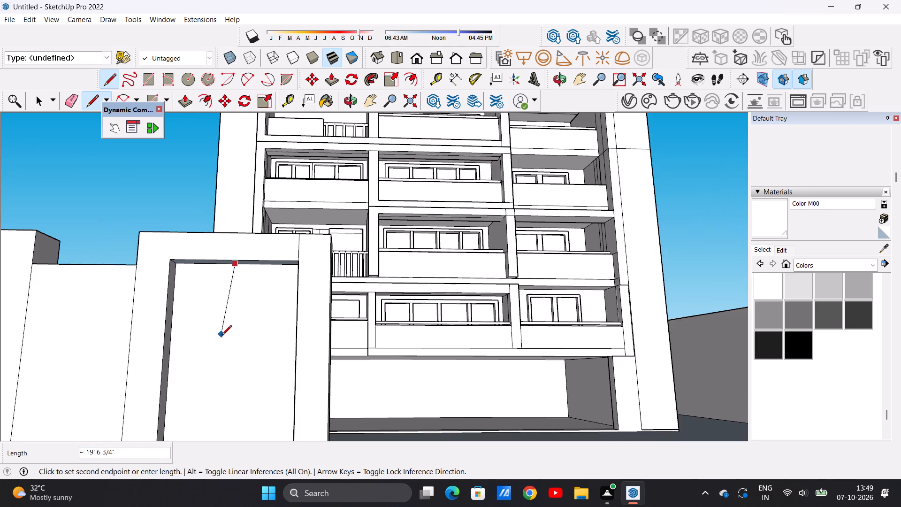
scroll(222, 336, "down", 8)
scroll(223, 393, "up", 11)
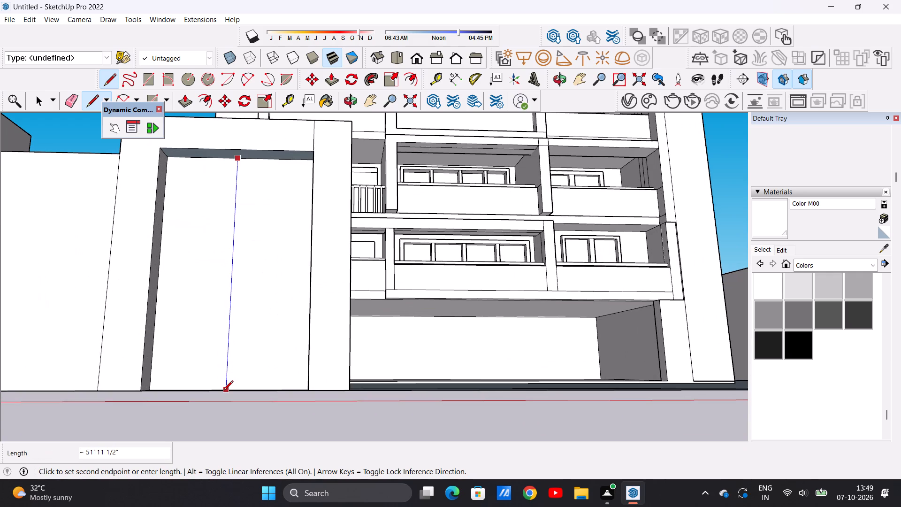
left_click(223, 389)
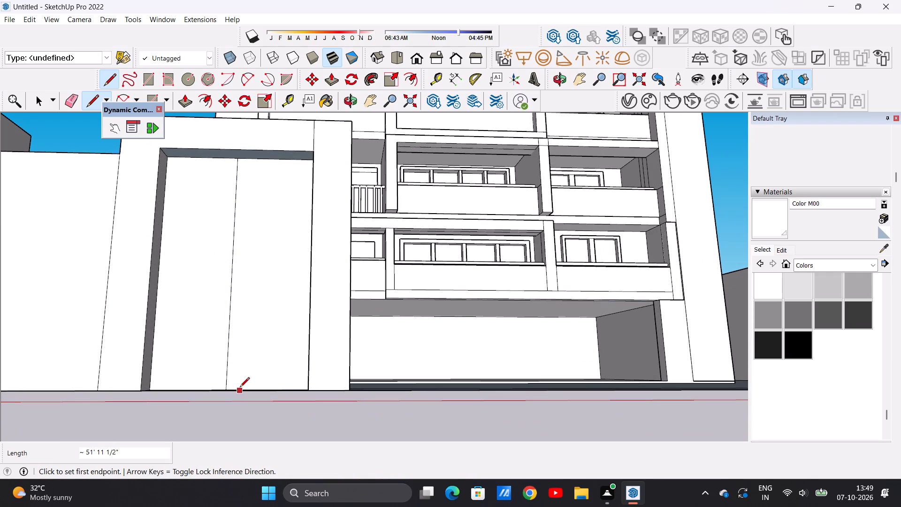
left_click(239, 387)
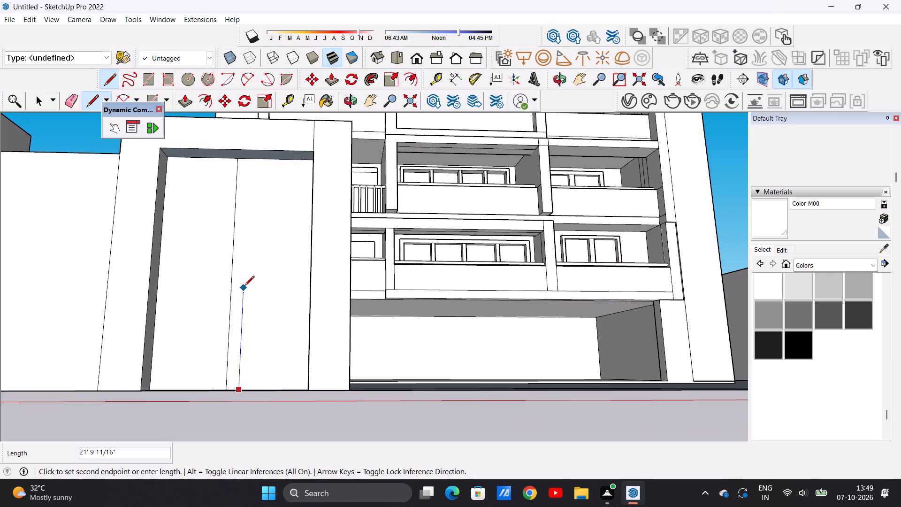
left_click(252, 160)
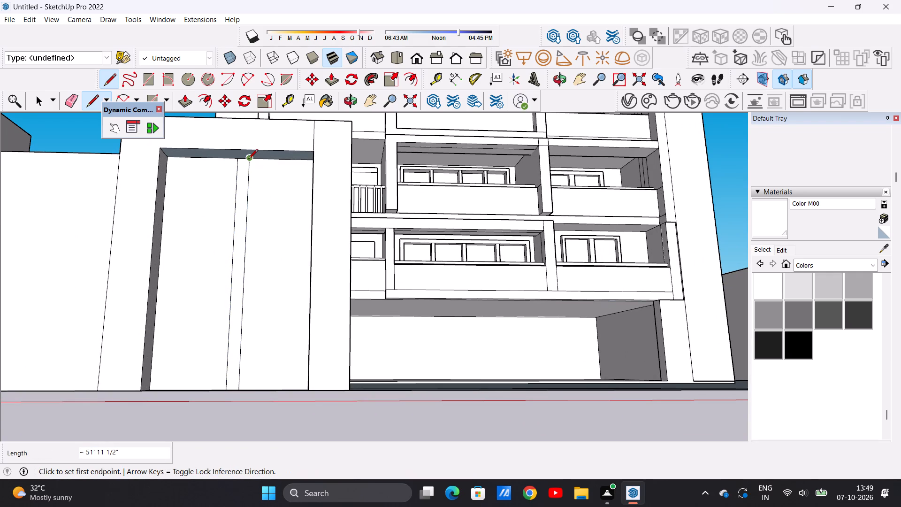
key("space")
Draw two lines about 11' 5 5/8" long across the front border strip just beside the third pillar, outlining a new pillar base.
scroll(246, 328, "down", 16)
middle_click_drag(277, 330, 260, 403)
scroll(339, 361, "up", 6)
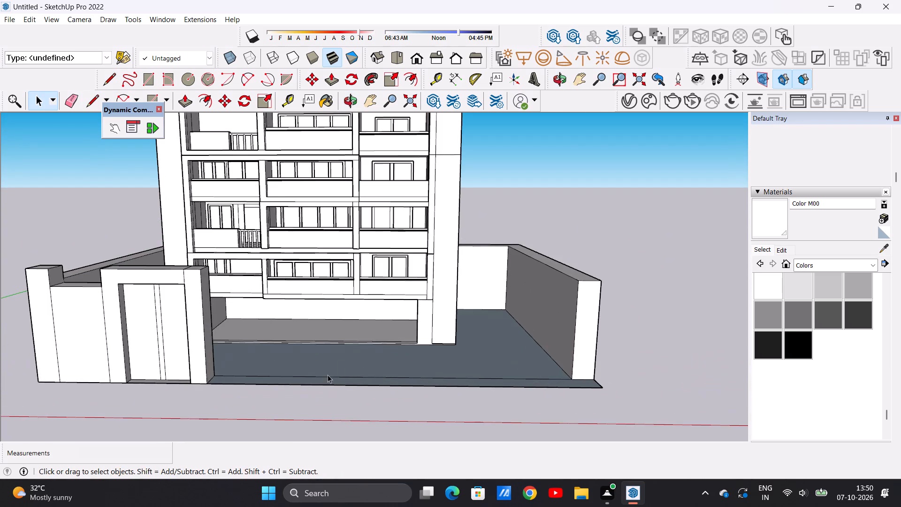
middle_click_drag(337, 399, 354, 425)
scroll(354, 425, "up", 1)
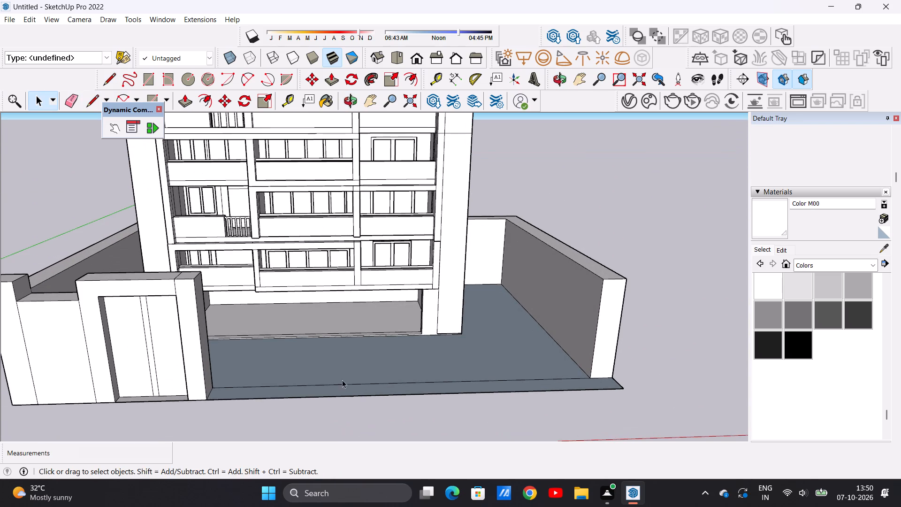
scroll(344, 379, "down", 2)
scroll(275, 388, "up", 3)
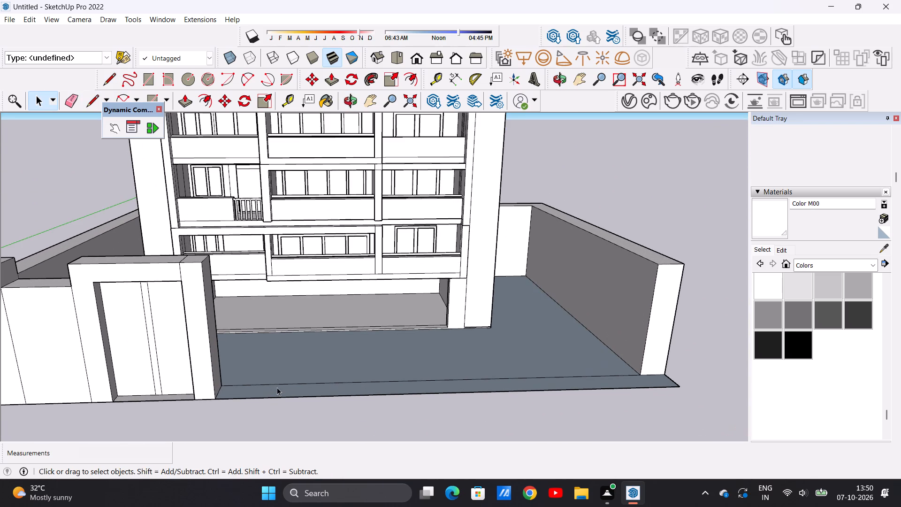
key("l")
middle_click_drag(221, 398, 219, 426)
scroll(256, 400, "up", 6)
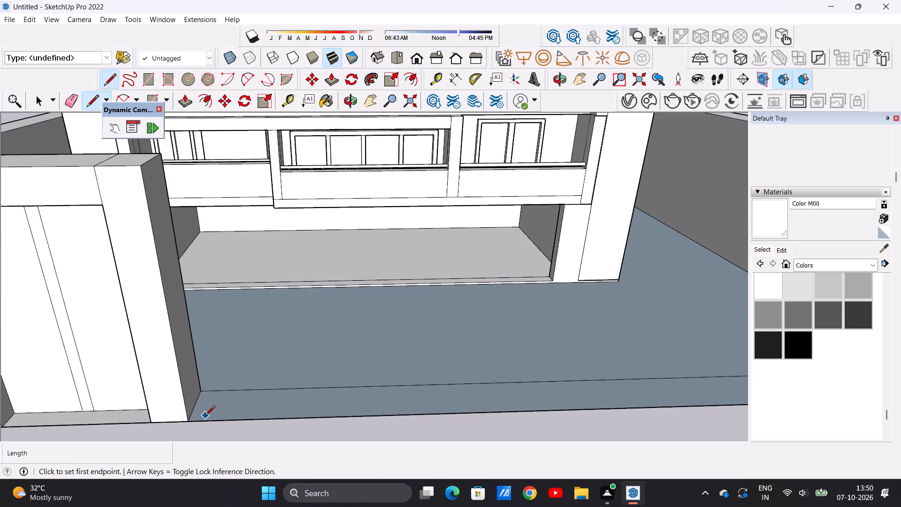
left_click(197, 419)
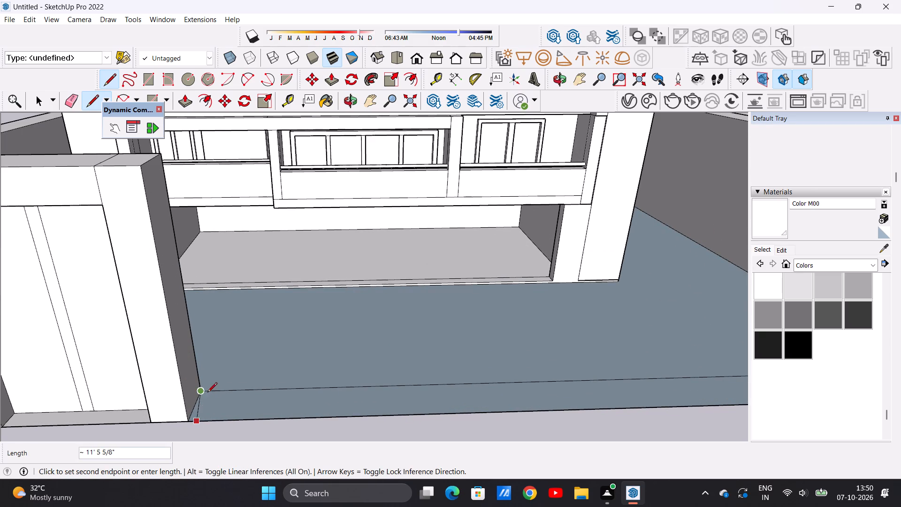
left_click(209, 389)
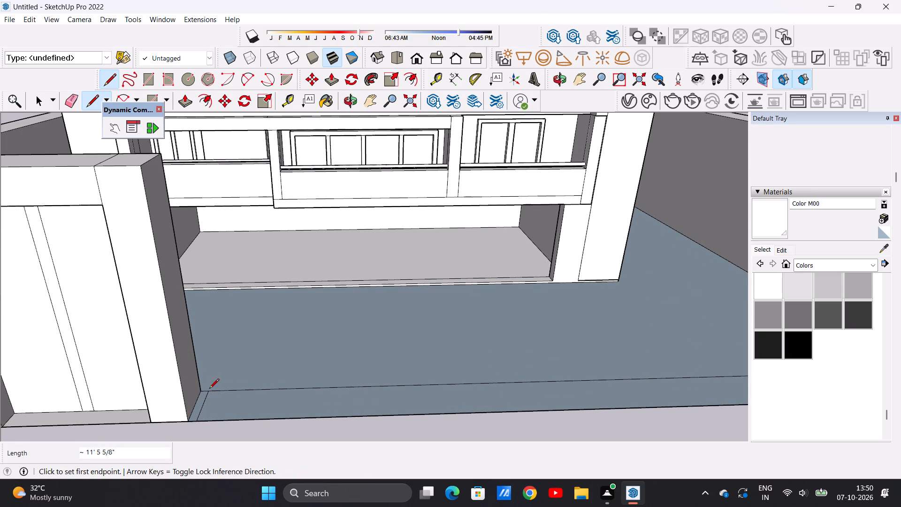
left_click(238, 389)
left_click(230, 418)
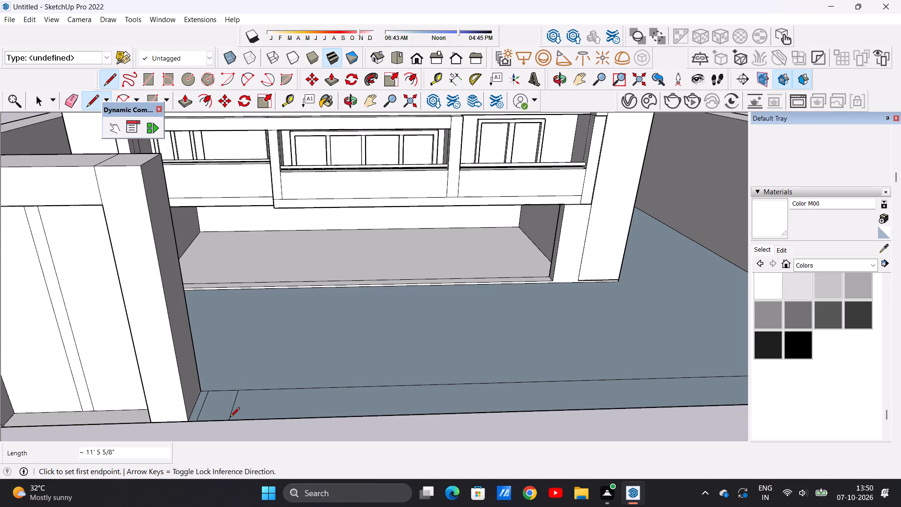
Draw two more lines about 11' 5 5/8" long across the border strip, partway along the open frontage, outlining another pillar base.
scroll(234, 407, "down", 14)
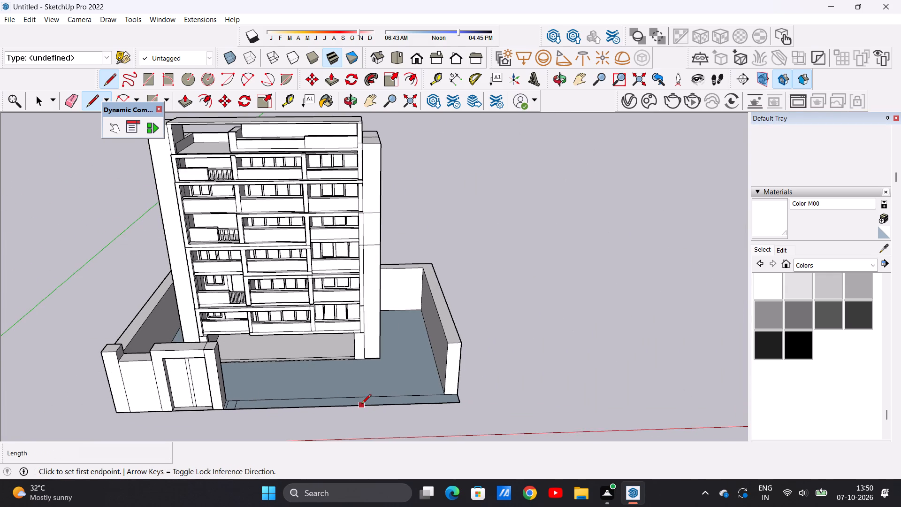
scroll(361, 405, "up", 4)
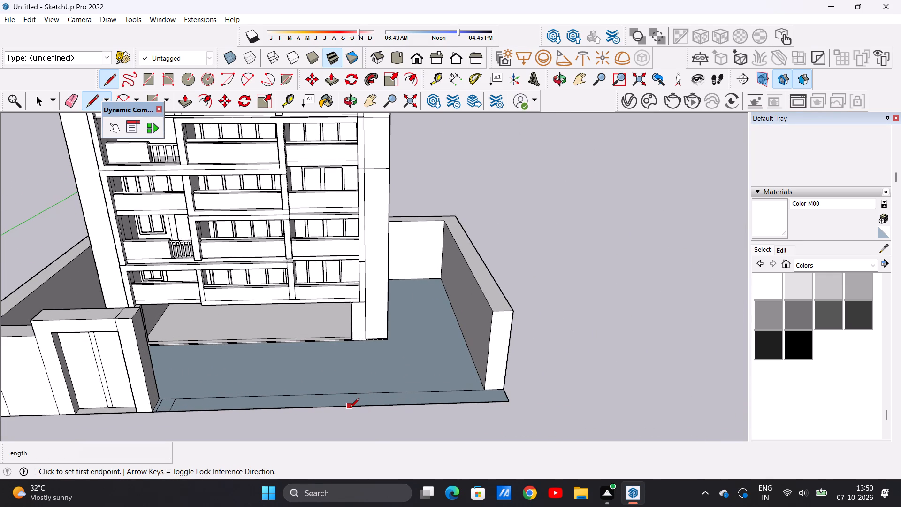
left_click(350, 408)
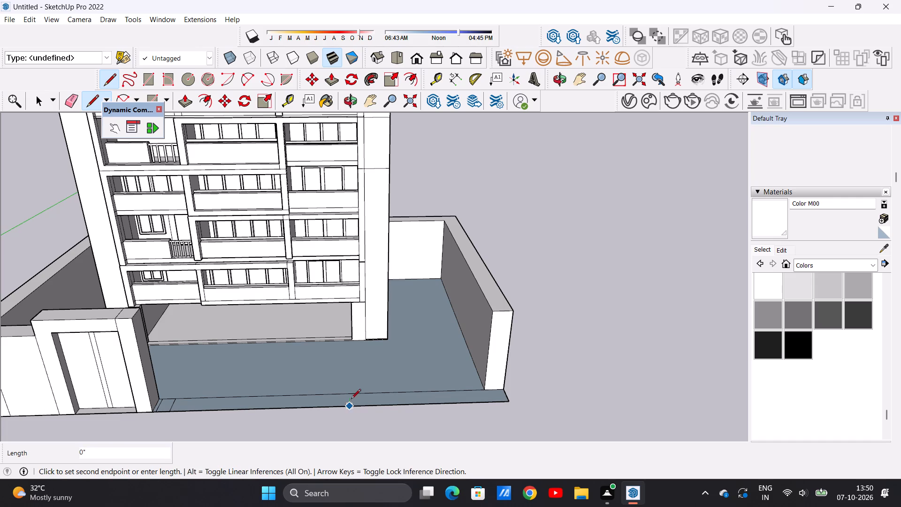
scroll(351, 394, "up", 9)
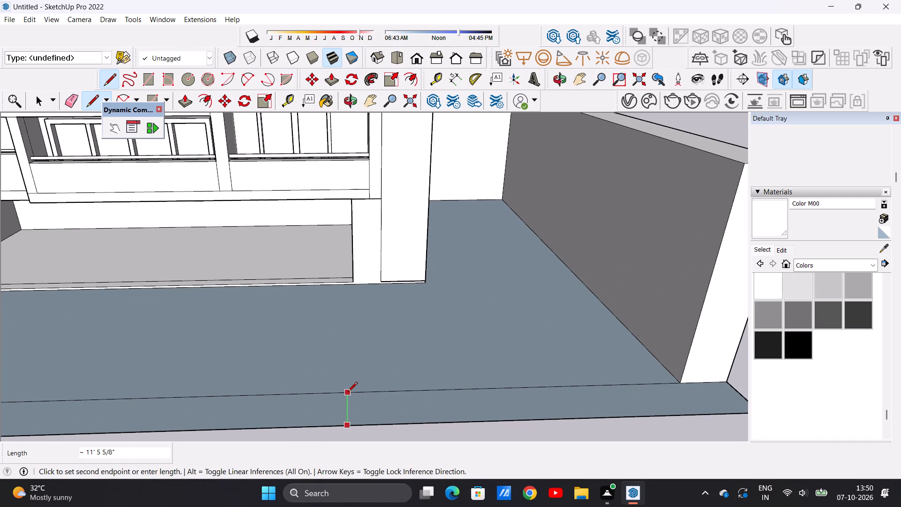
left_click(348, 392)
scroll(348, 392, "down", 8)
scroll(361, 406, "up", 7)
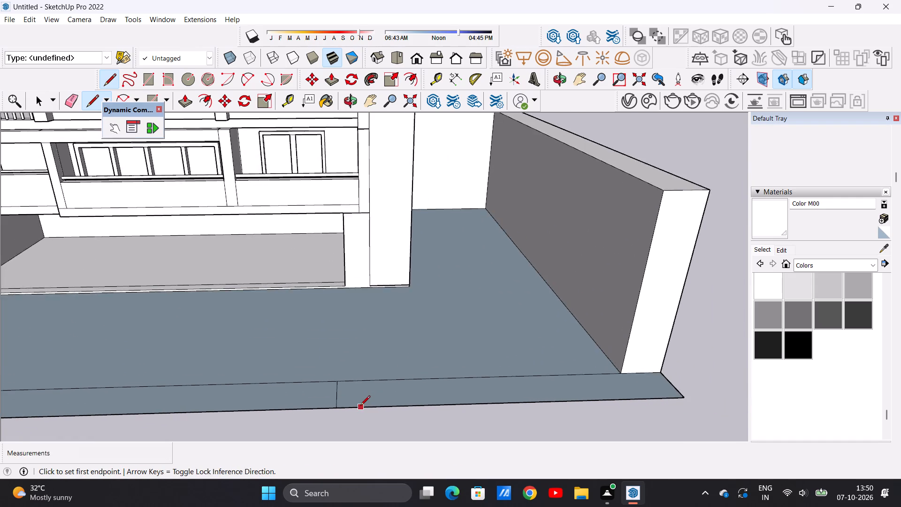
scroll(360, 406, "up", 3)
left_click(357, 408)
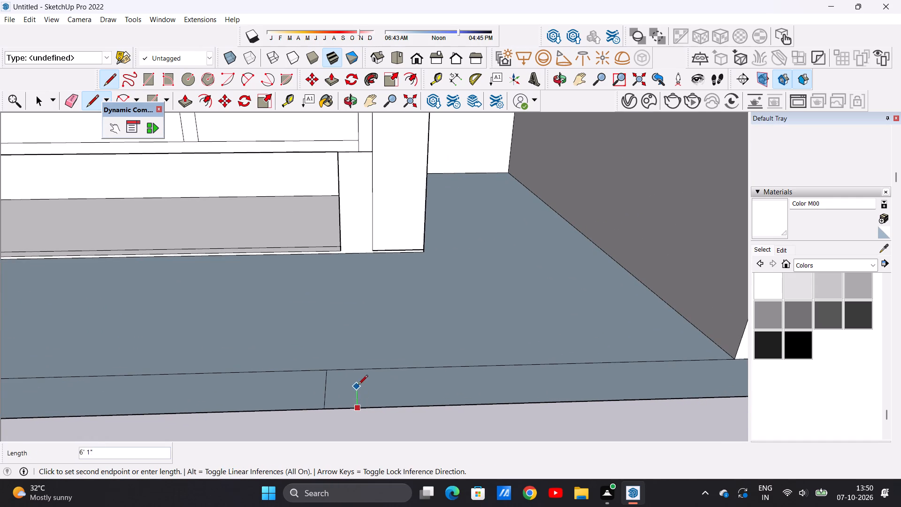
left_click(358, 369)
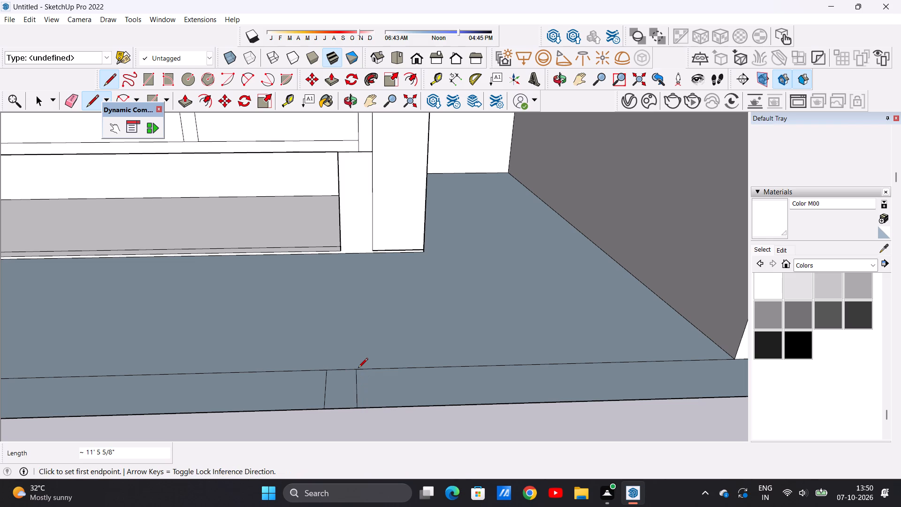
key("space")
Push/Pull the pillar base partway along the open frontage up about 59' 4 3/16" to the height of the gate pillar.
scroll(380, 451, "down", 20)
scroll(380, 451, "down", 3)
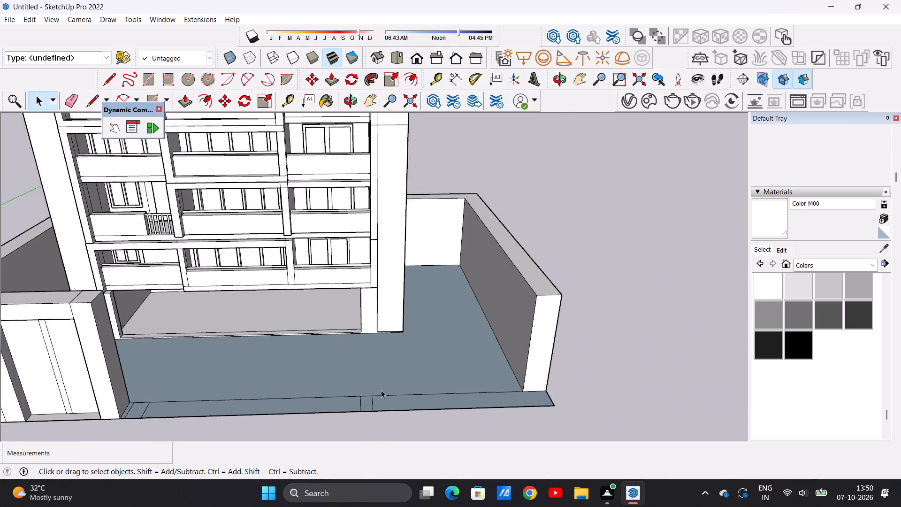
scroll(381, 390, "down", 8)
middle_click_drag(364, 423, 361, 403)
scroll(367, 390, "up", 16)
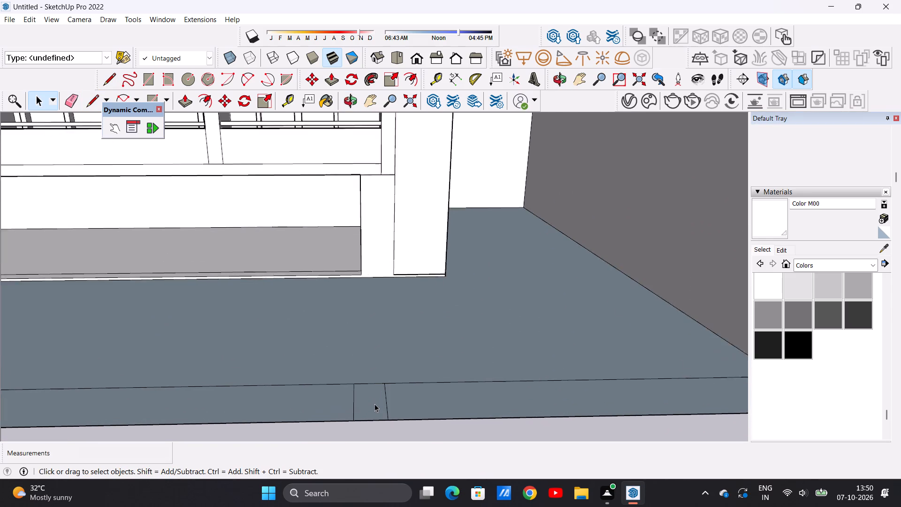
scroll(374, 404, "up", 2)
key("p")
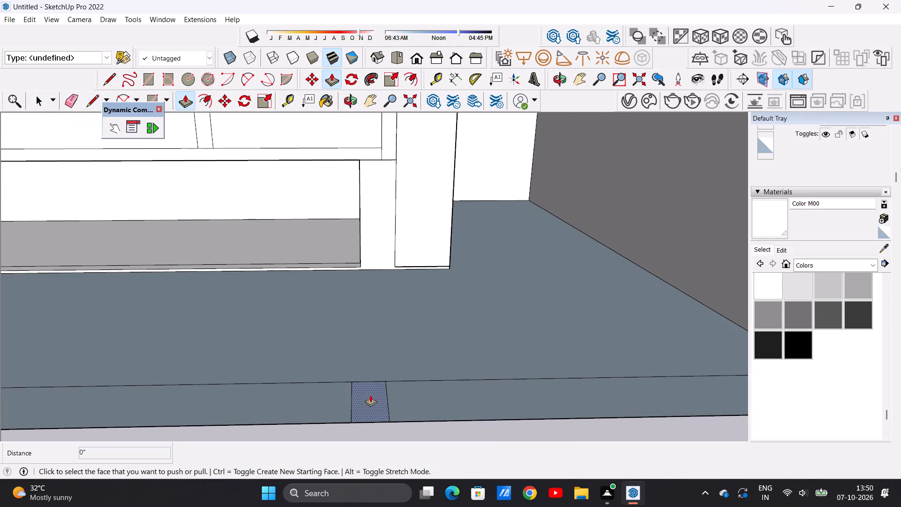
left_click(370, 395)
scroll(395, 330, "down", 9)
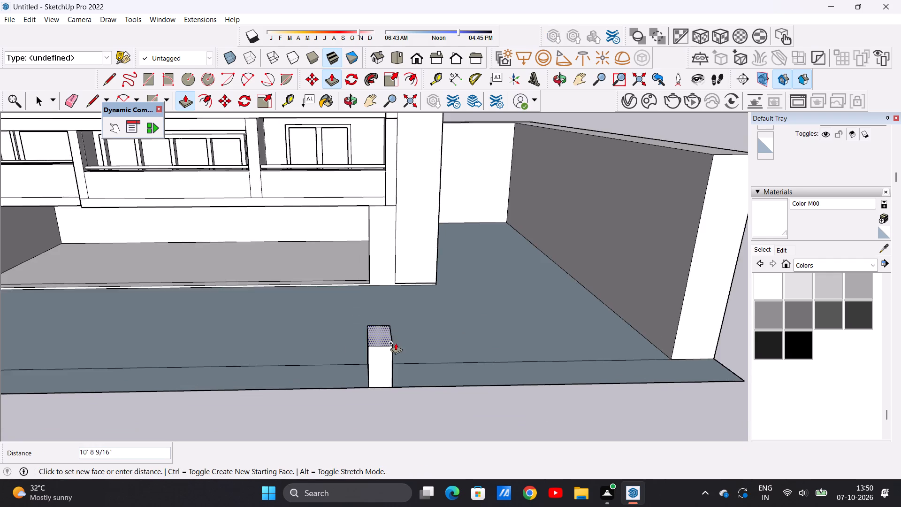
scroll(396, 343, "down", 11)
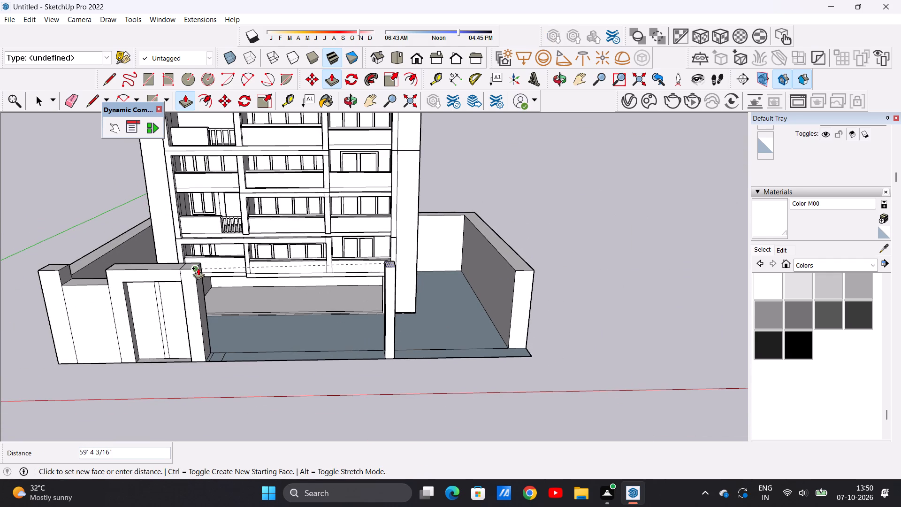
left_click(198, 268)
Push/Pull the pillar base beside the third pillar up about 59' 4 3/16" to the height of the gate pillar.
scroll(218, 348, "up", 9)
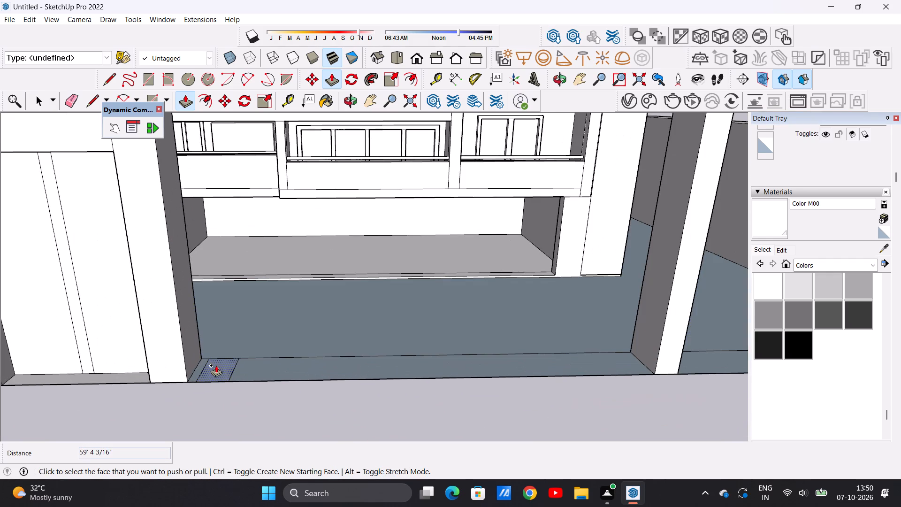
left_click(216, 366)
scroll(214, 304, "down", 6)
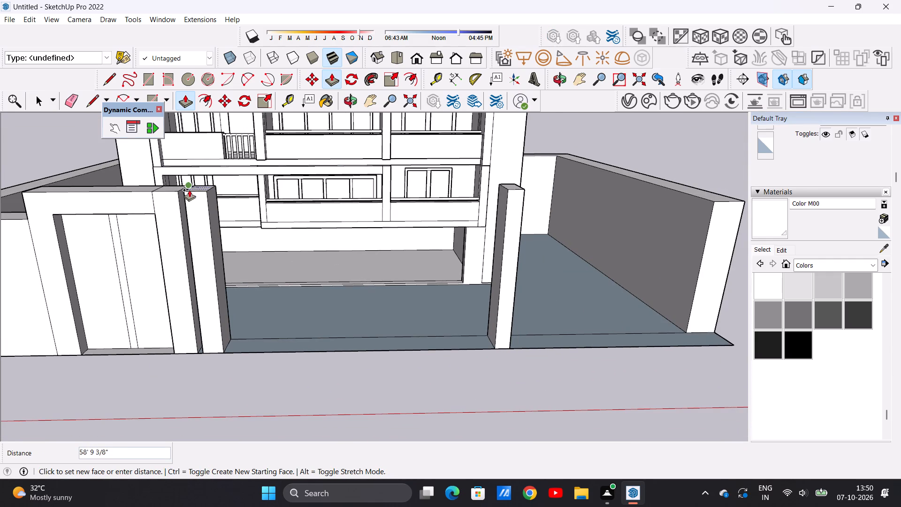
left_click(174, 192)
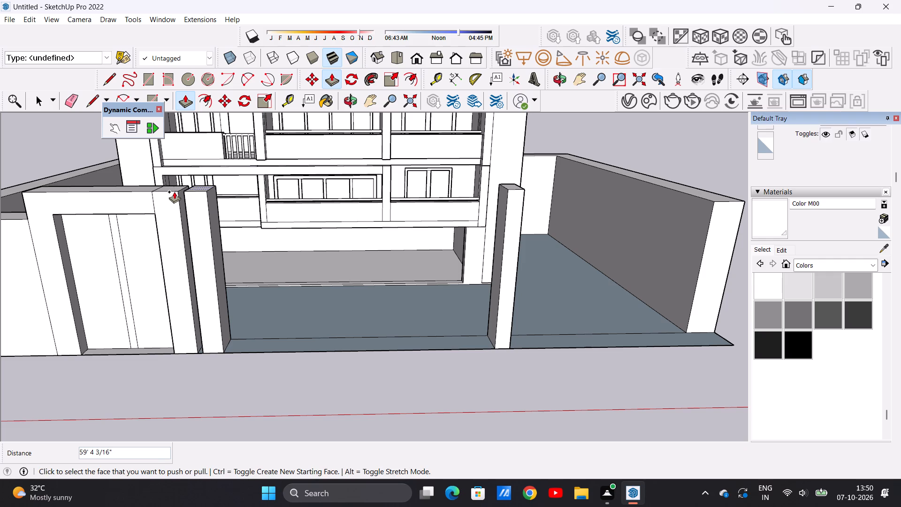
key("space")
Widen the freestanding frontage pillar by pushing/pulling its gate-facing side slightly outward along the border strip.
scroll(308, 351, "down", 8)
middle_click_drag(340, 334, 341, 390)
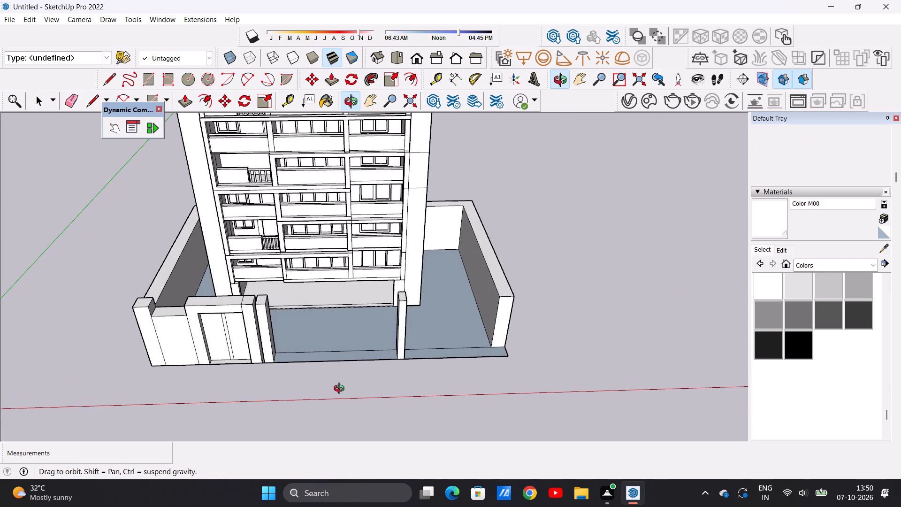
middle_click_drag(341, 390, 324, 293)
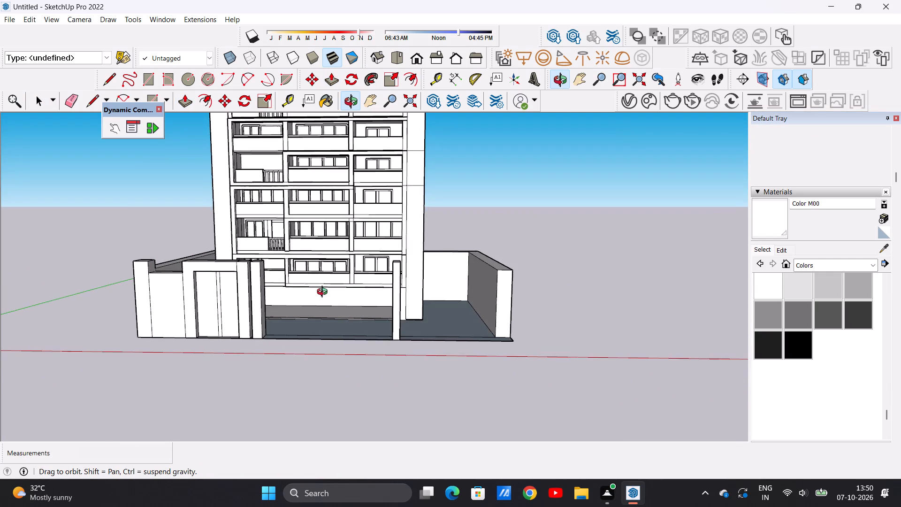
middle_click_drag(324, 293, 331, 324)
scroll(428, 342, "up", 7)
middle_click_drag(395, 327, 394, 337)
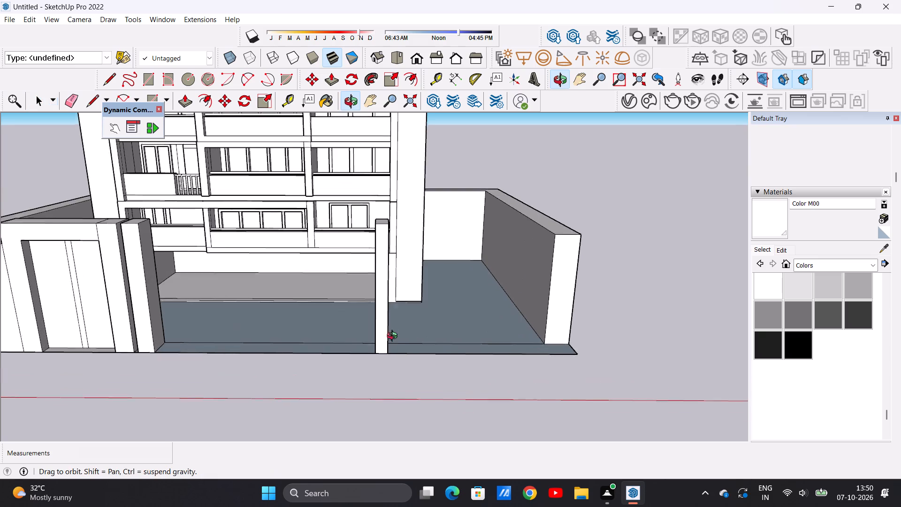
middle_click_drag(394, 337, 391, 405)
scroll(382, 384, "up", 3)
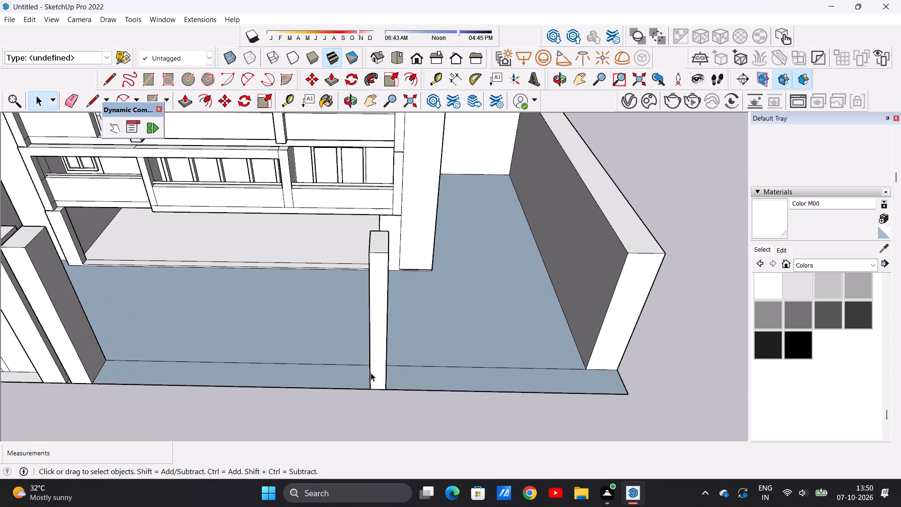
middle_click_drag(371, 373, 419, 355)
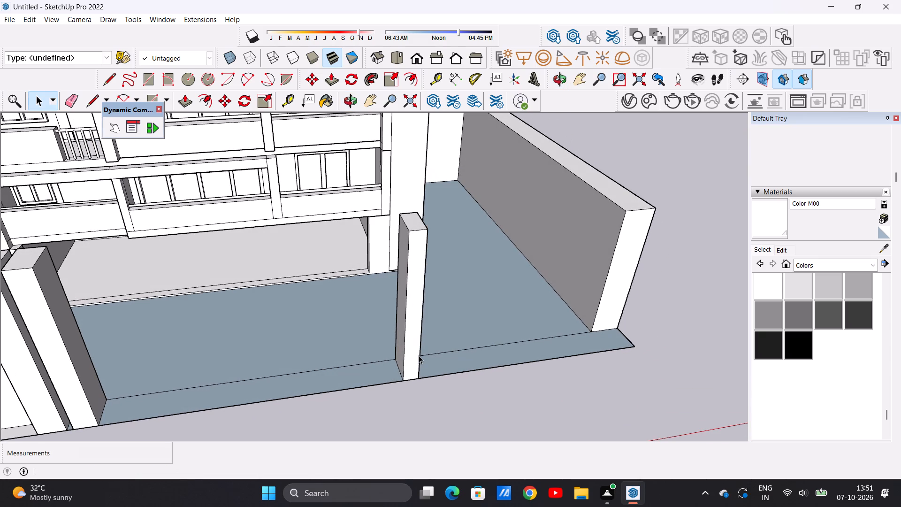
key("p")
scroll(395, 308, "up", 6)
left_click(405, 307)
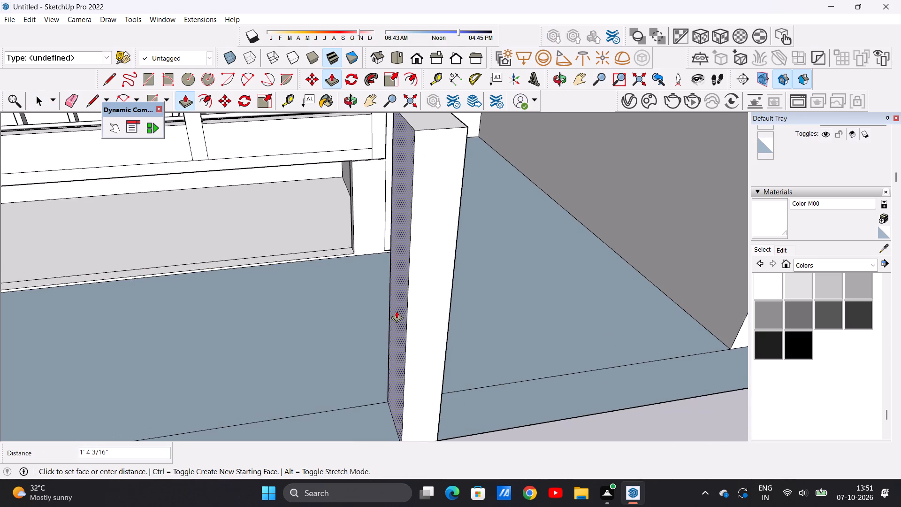
left_click(394, 311)
key("space")
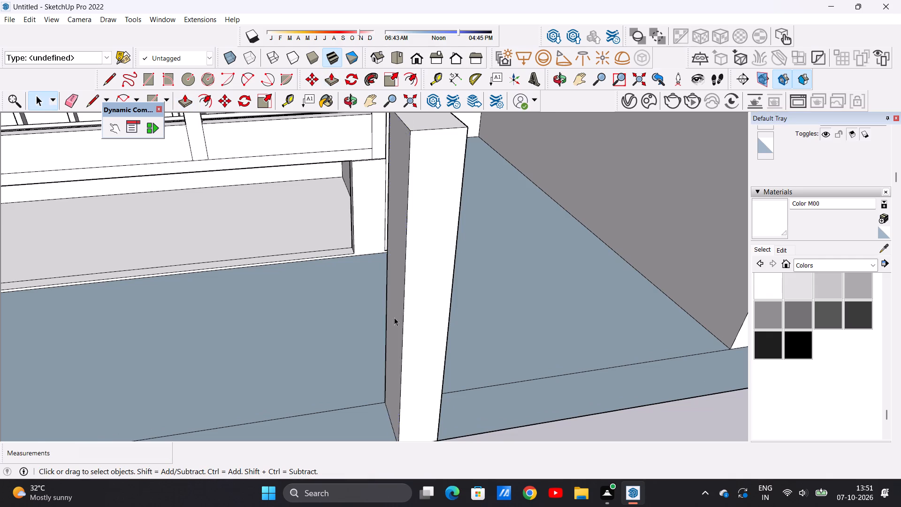
Examine the underside of the ground plane and the bottoms of the gate opening and front pillars.
scroll(406, 366, "down", 17)
middle_click_drag(410, 375, 387, 240)
middle_click_drag(410, 412, 397, 271)
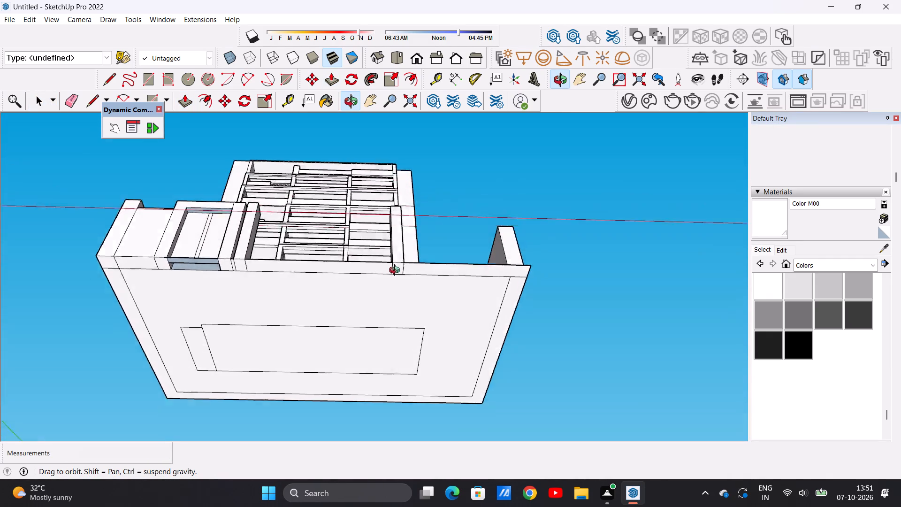
middle_click_drag(397, 271, 390, 400)
scroll(209, 356, "up", 7)
middle_click_drag(215, 375, 216, 265)
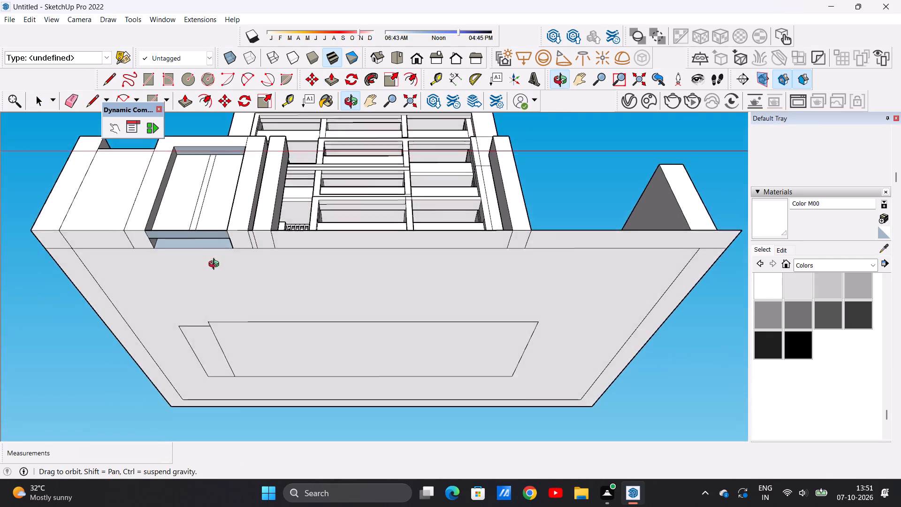
middle_click_drag(216, 265, 219, 240)
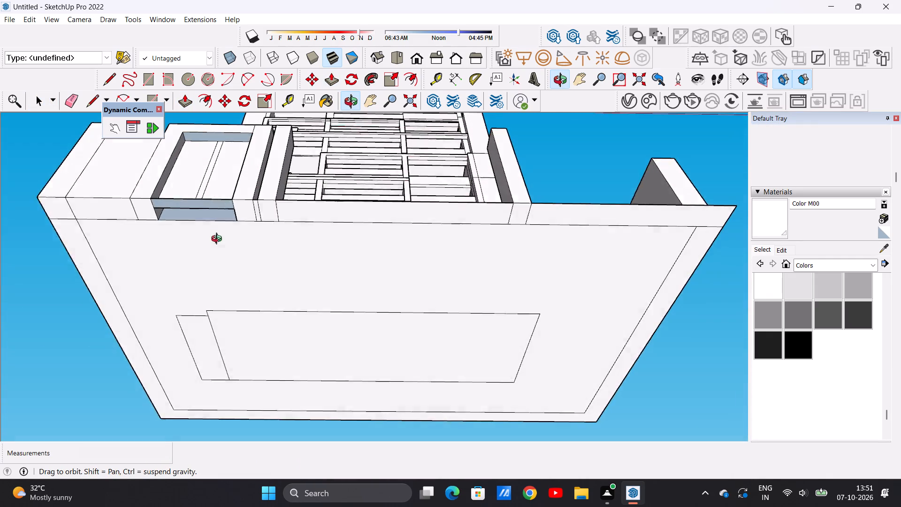
middle_click_drag(219, 240, 219, 406)
scroll(221, 417, "down", 4)
scroll(222, 345, "up", 7)
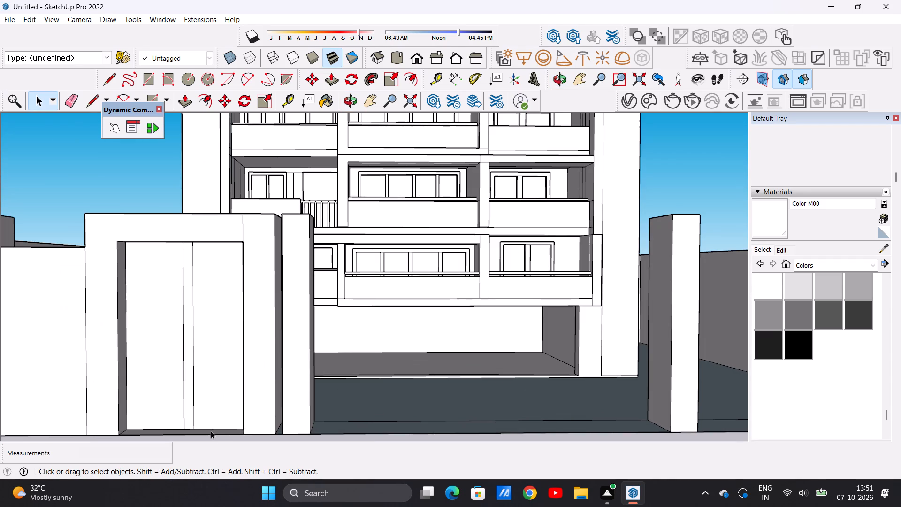
scroll(220, 431, "up", 15)
middle_click_drag(221, 426, 256, 319)
scroll(314, 345, "up", 10)
middle_click_drag(336, 348, 328, 406)
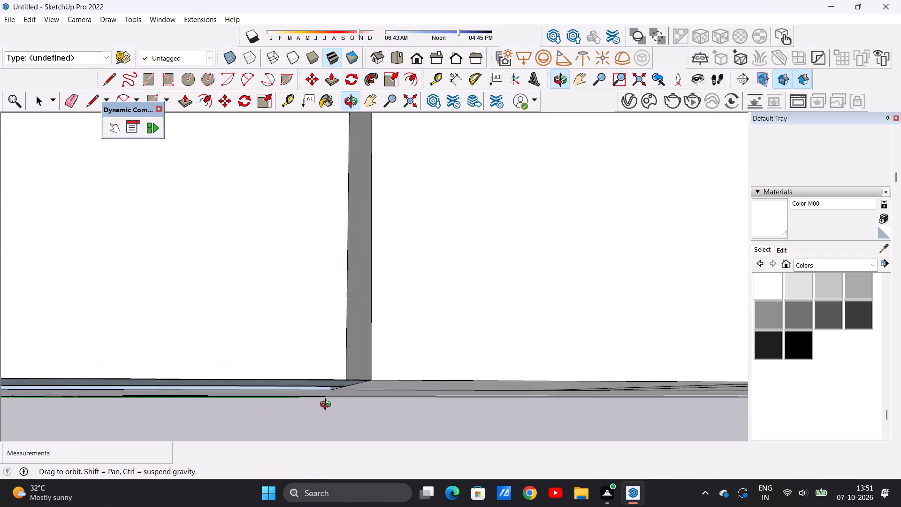
middle_click_drag(328, 406, 315, 447)
scroll(337, 373, "down", 19)
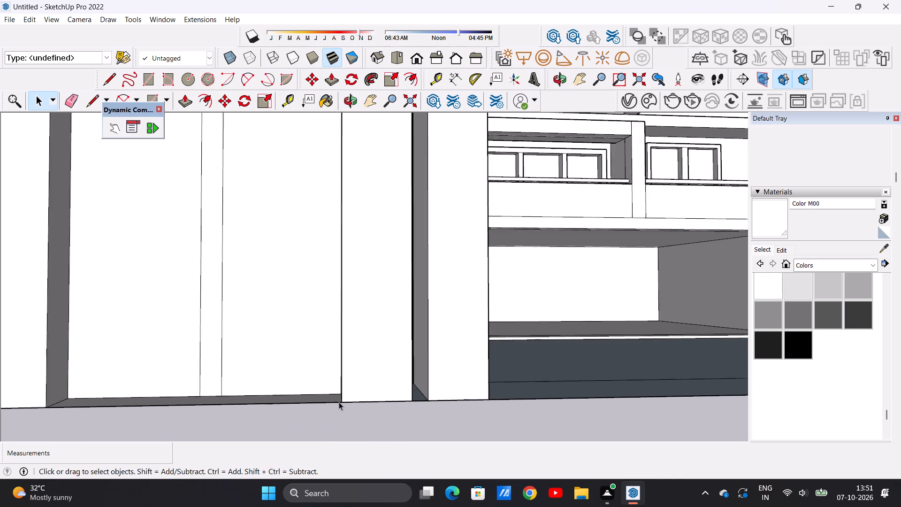
scroll(339, 402, "down", 17)
Examine the whole building and its front boundary, including the gate, pillars and open frontage, from several angles.
middle_click_drag(353, 329, 307, 376)
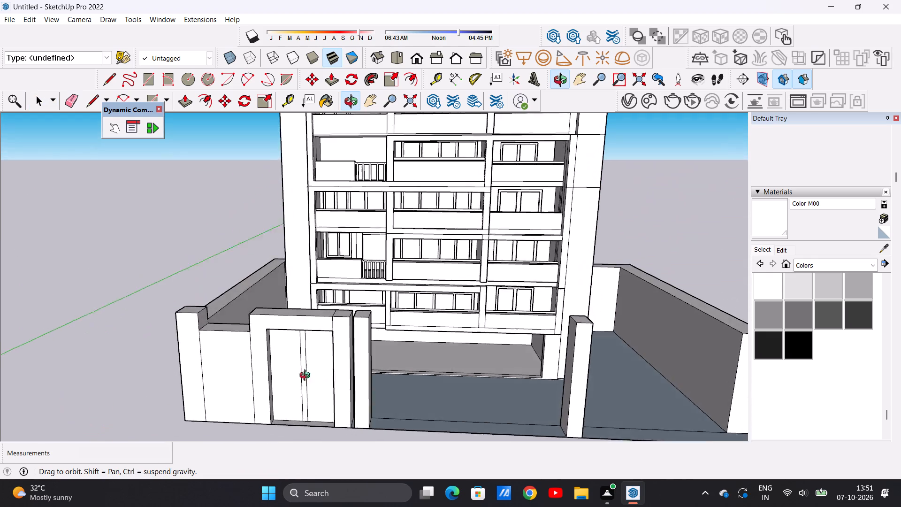
middle_click_drag(307, 376, 287, 378)
middle_click_drag(281, 393, 316, 417)
scroll(318, 353, "down", 2)
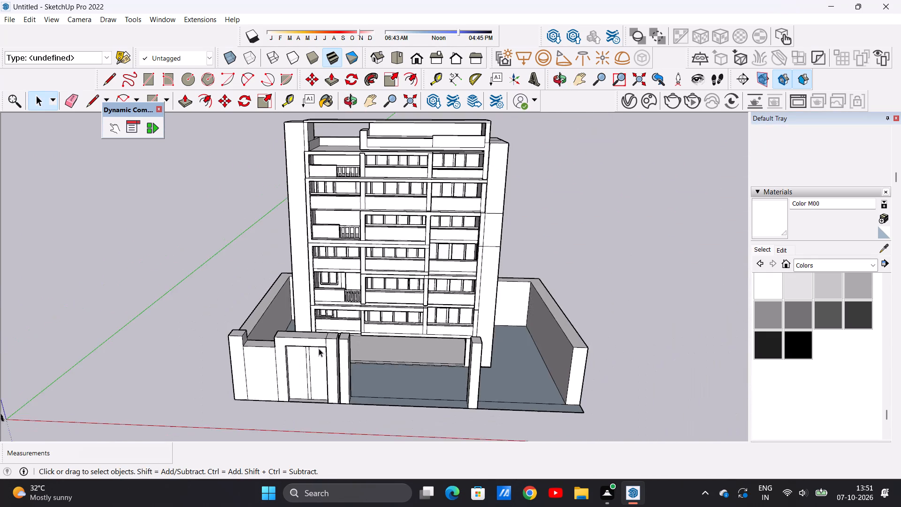
scroll(319, 348, "down", 5)
scroll(297, 393, "up", 8)
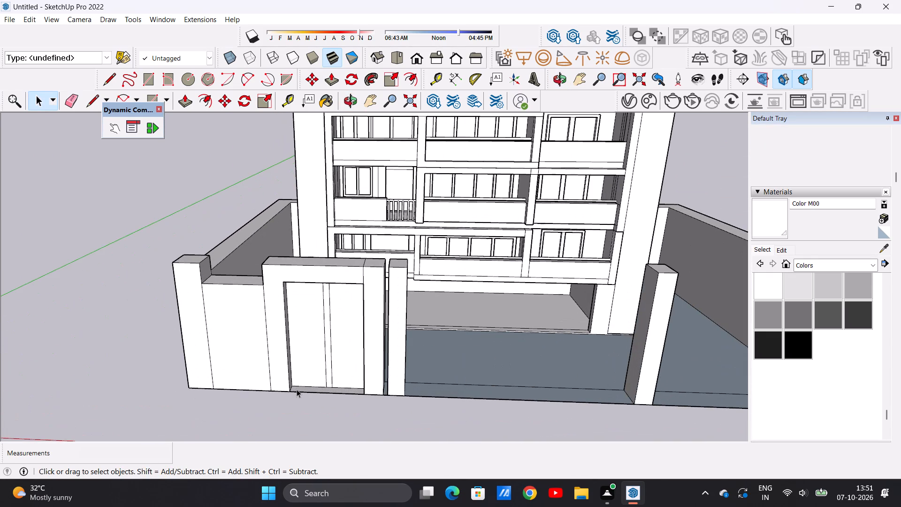
scroll(301, 386, "down", 5)
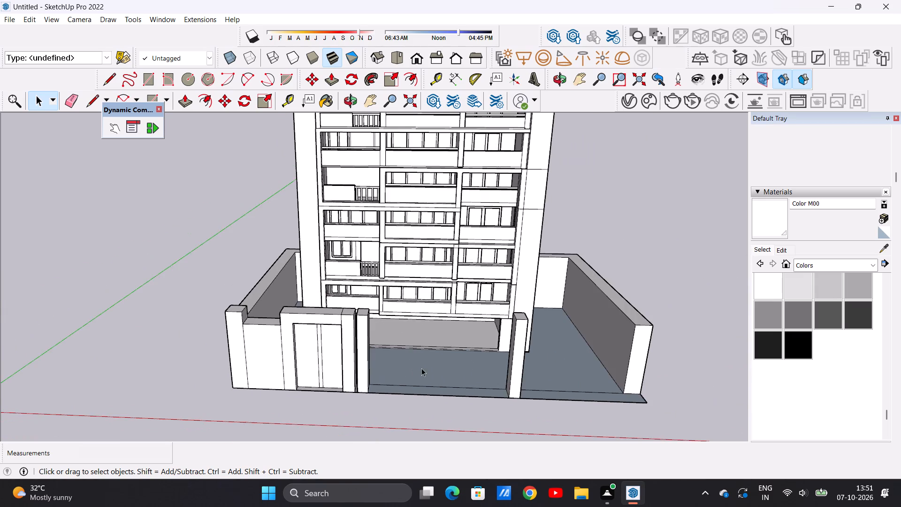
scroll(421, 368, "down", 4)
scroll(435, 391, "up", 1)
middle_click_drag(442, 401, 447, 372)
scroll(439, 374, "down", 4)
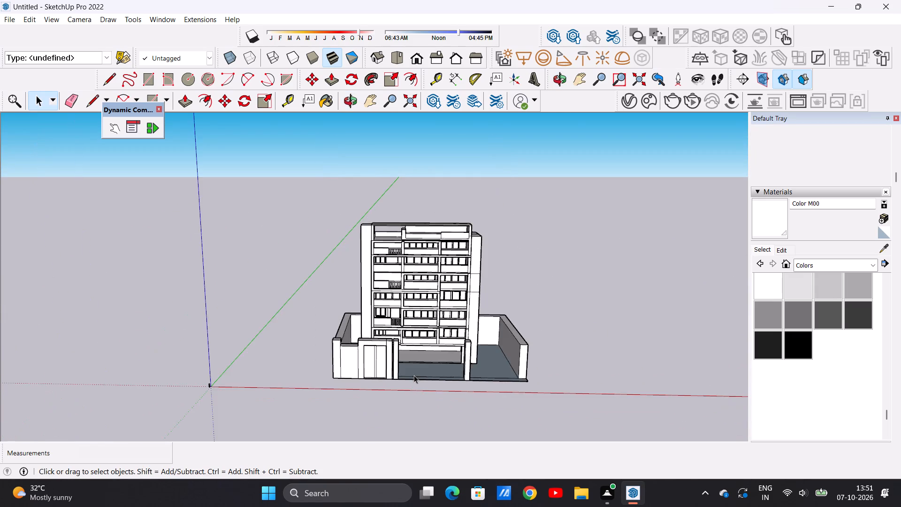
scroll(414, 375, "down", 2)
scroll(469, 366, "up", 7)
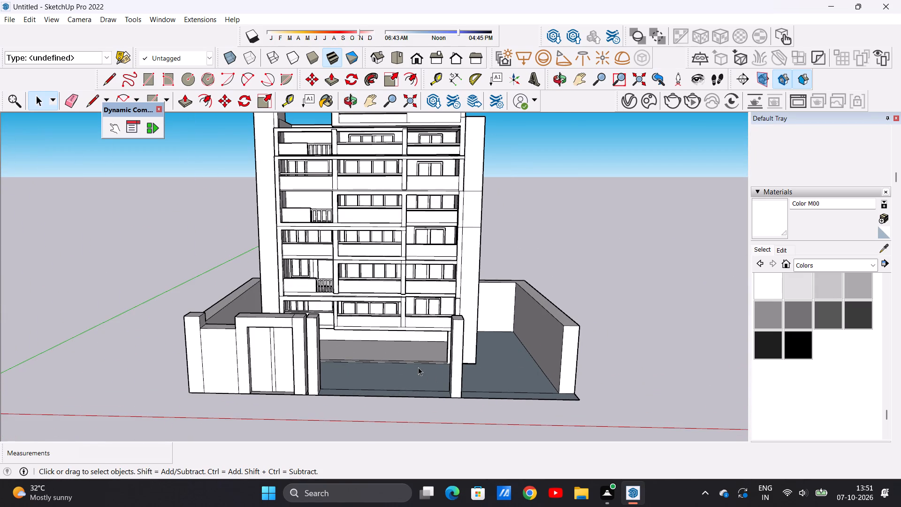
scroll(409, 362, "down", 5)
middle_click_drag(457, 371, 552, 365)
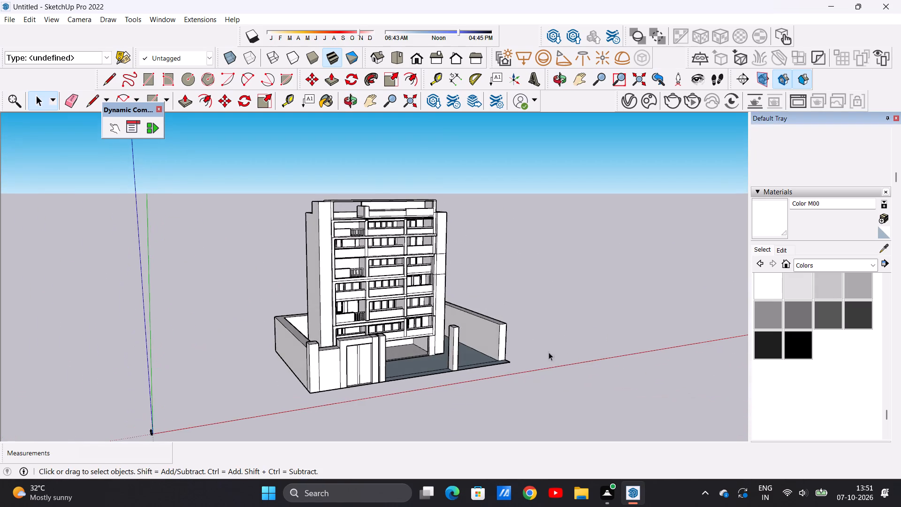
scroll(502, 334, "up", 7)
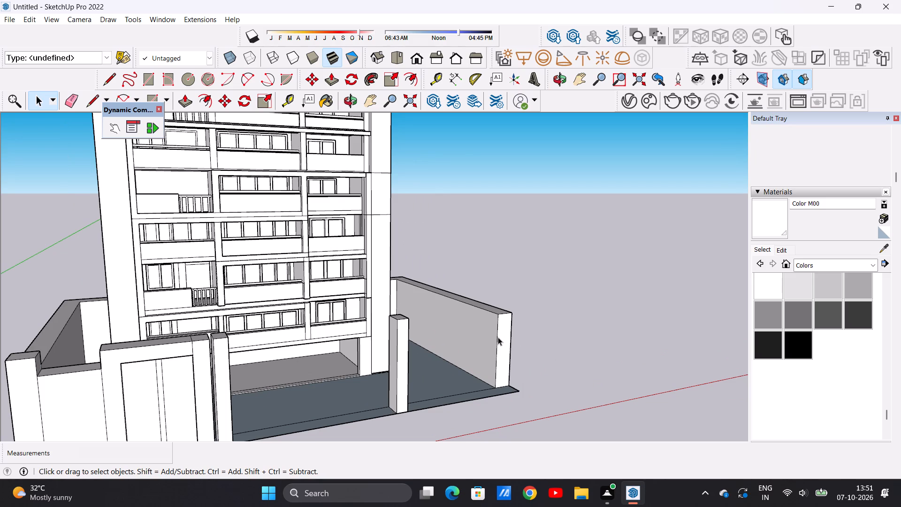
scroll(416, 364, "down", 4)
middle_click_drag(424, 379, 320, 375)
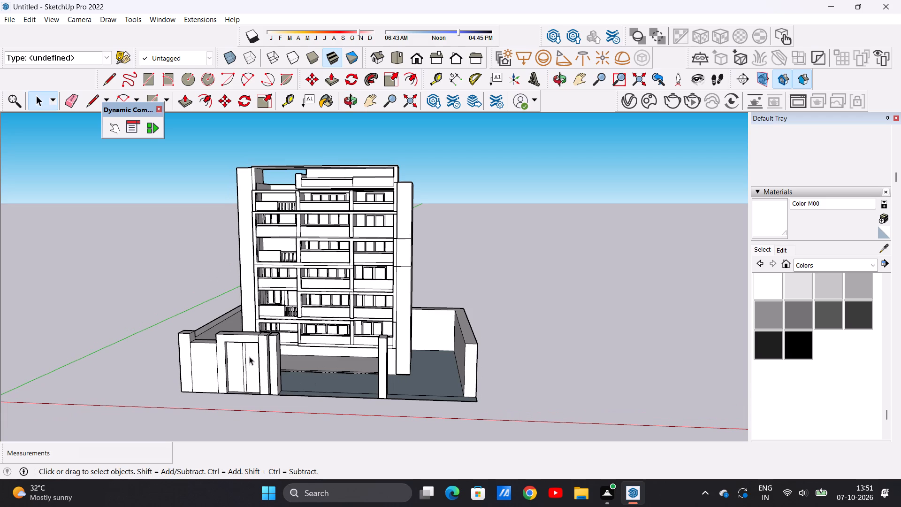
scroll(407, 366, "up", 4)
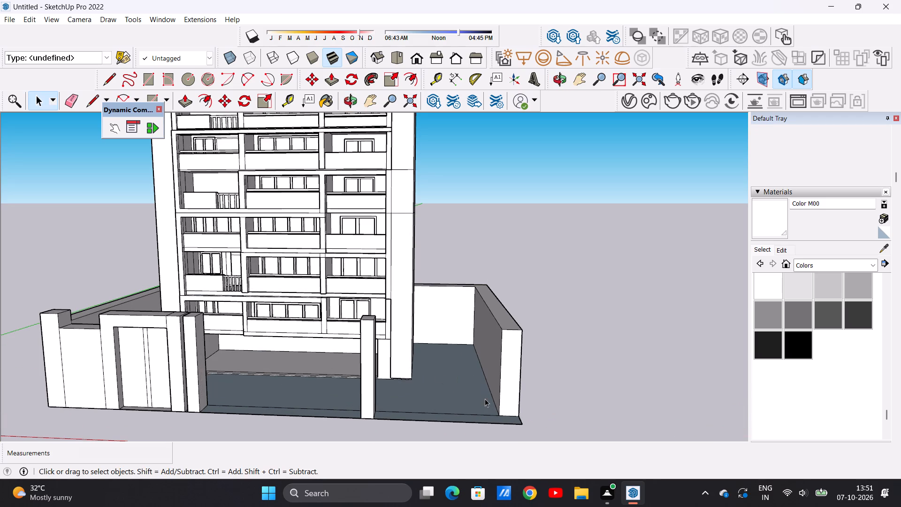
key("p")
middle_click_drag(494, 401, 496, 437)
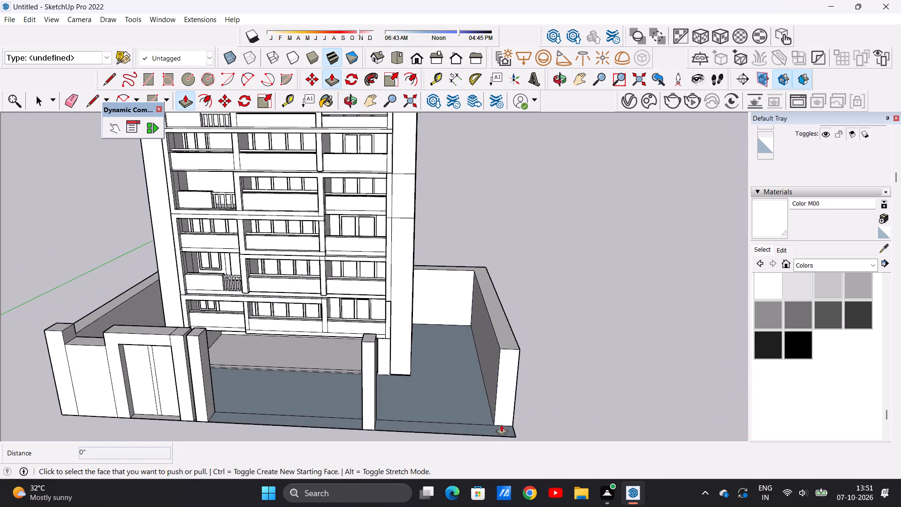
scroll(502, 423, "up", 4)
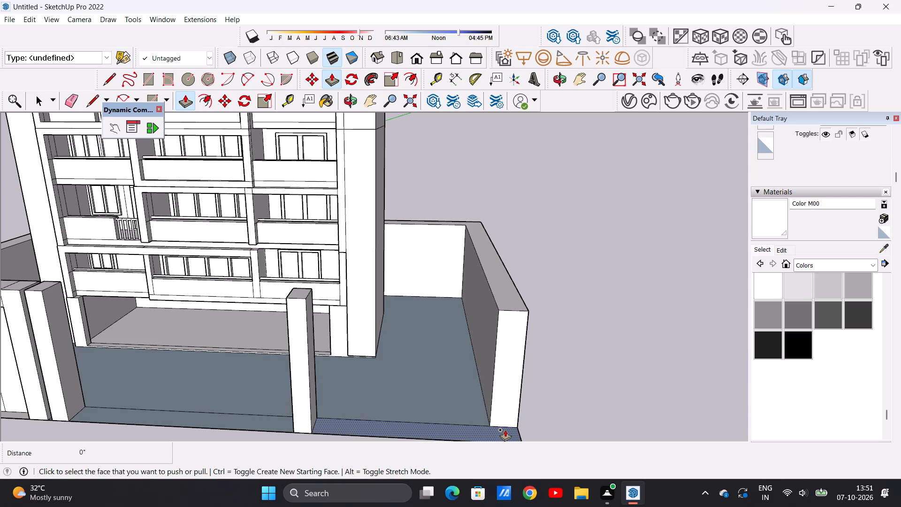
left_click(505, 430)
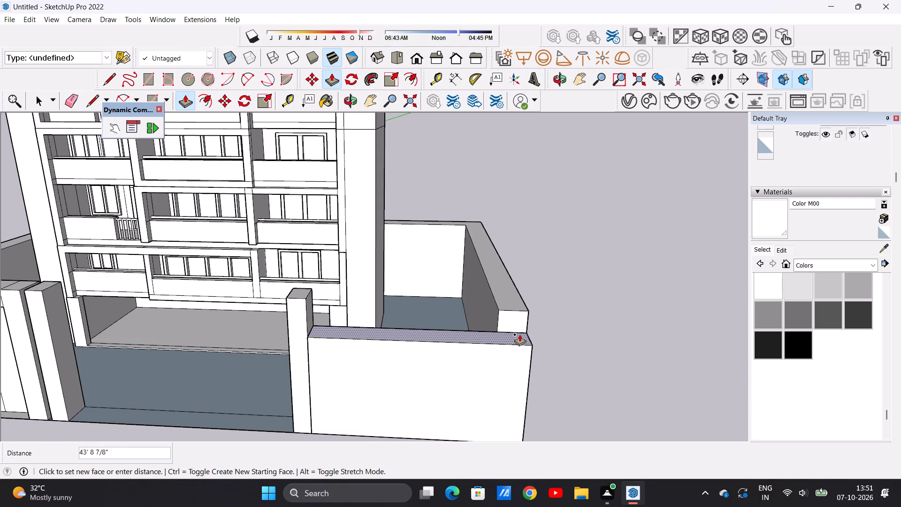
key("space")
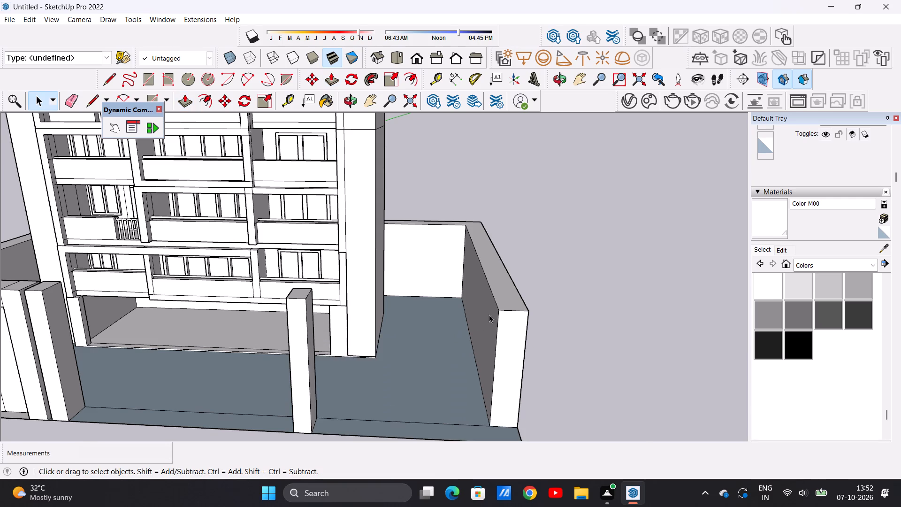
Push/Pull the front end face of the side boundary wall forward about 11' 5 5/8" to the ground plane's front edge.
scroll(488, 311, "down", 5)
middle_click_drag(486, 344, 461, 384)
scroll(482, 378, "up", 3)
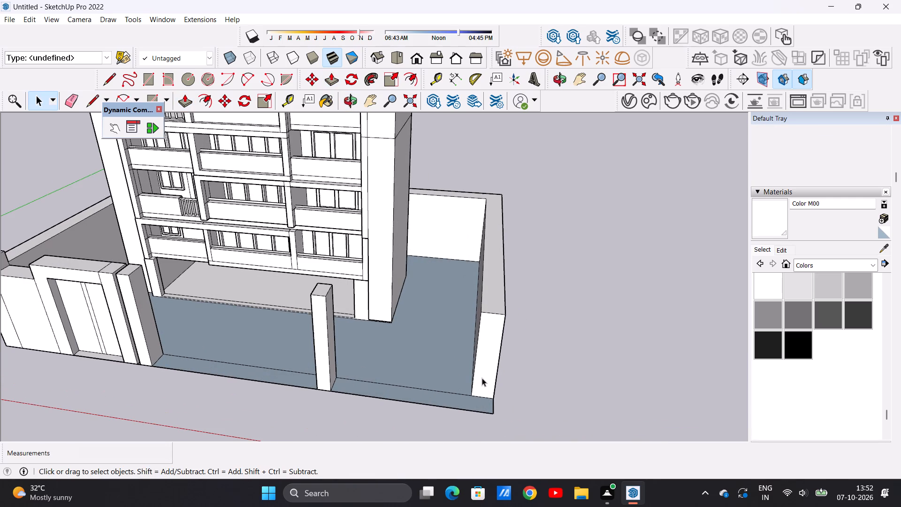
key("p")
left_click(485, 369)
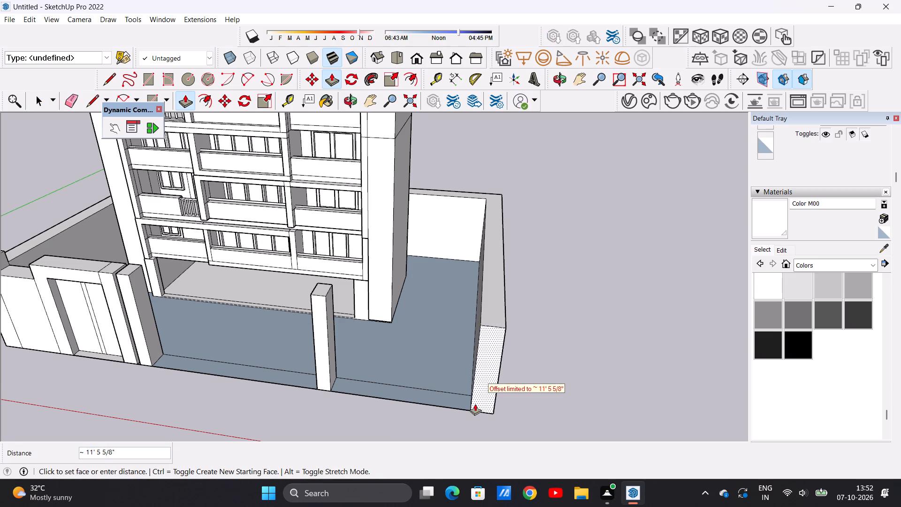
left_click(470, 410)
key("space")
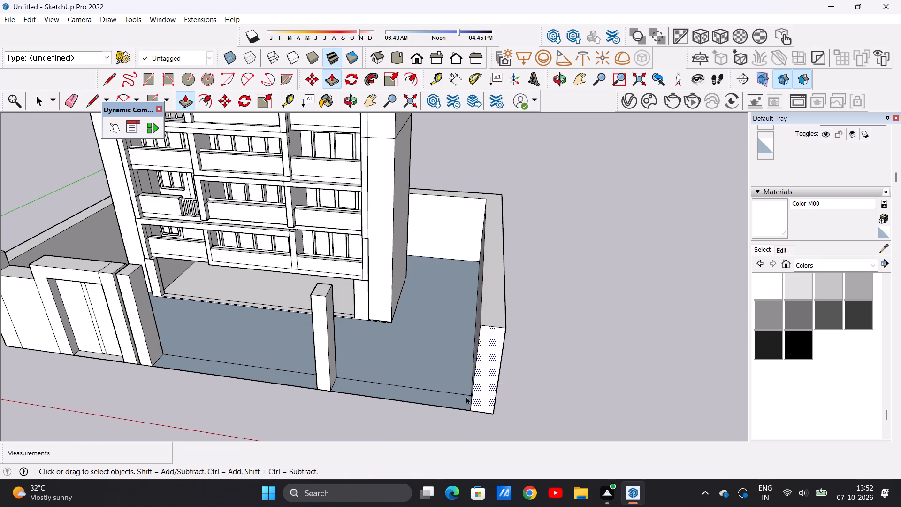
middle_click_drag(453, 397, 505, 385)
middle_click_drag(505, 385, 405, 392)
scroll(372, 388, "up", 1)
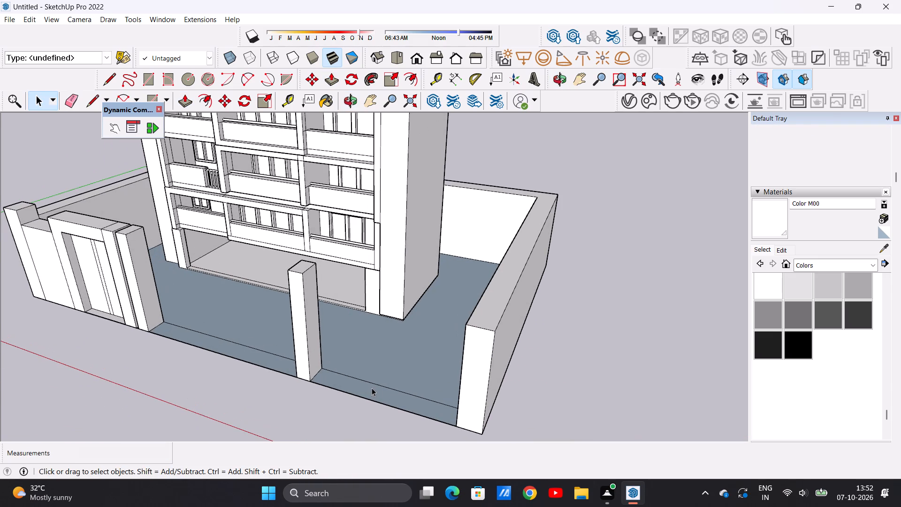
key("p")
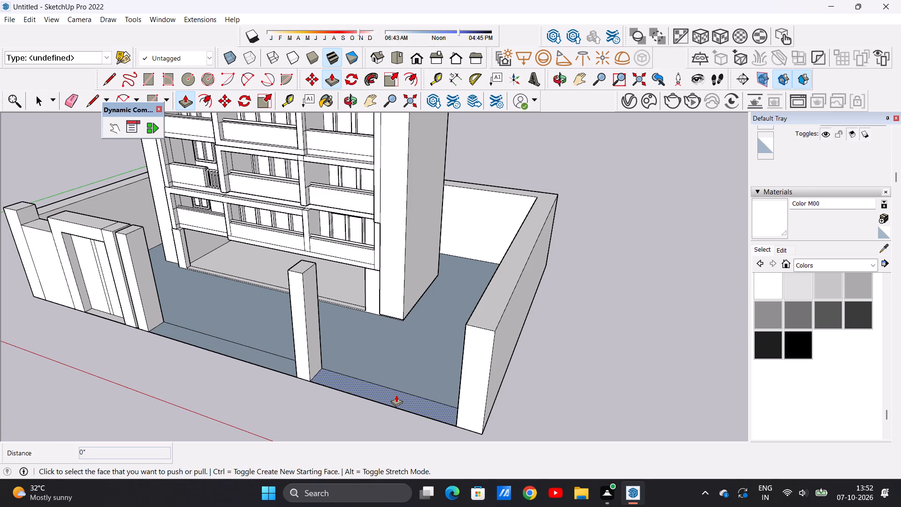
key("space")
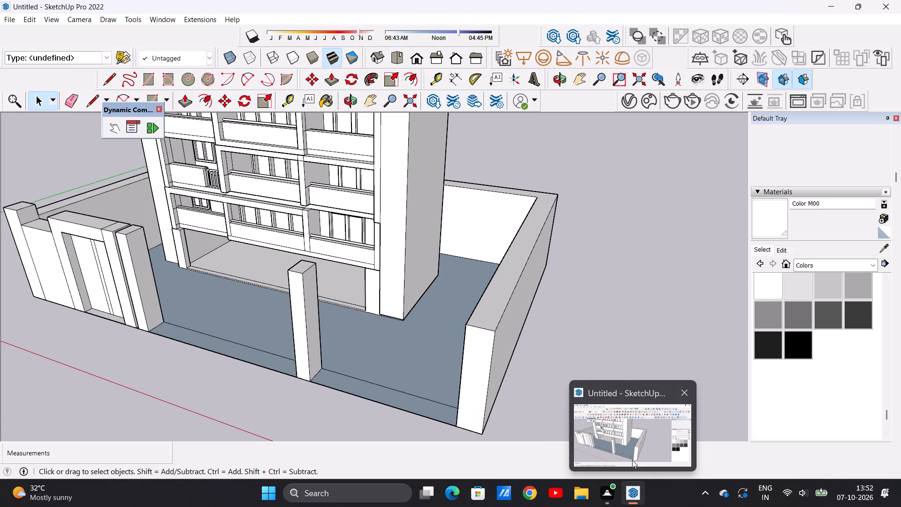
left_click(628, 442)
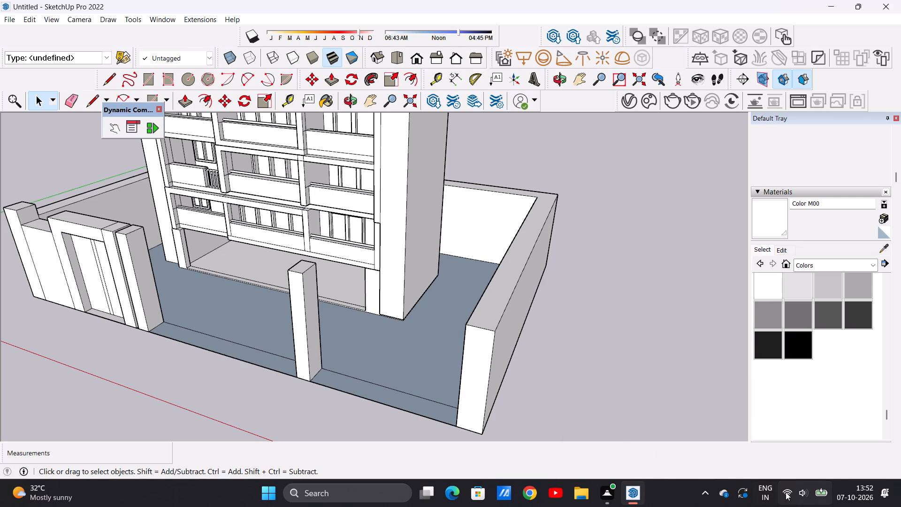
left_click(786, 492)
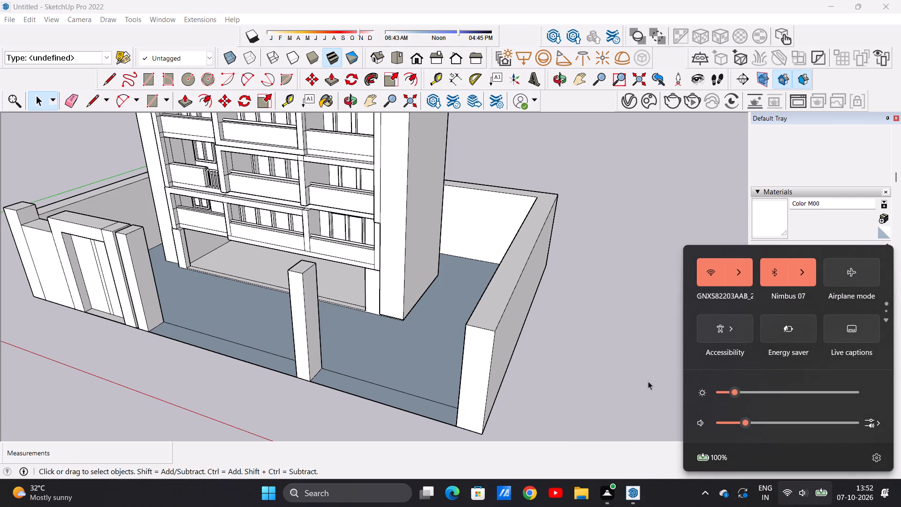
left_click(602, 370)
Push/Pull the ground border strip between the freestanding pillar and the side boundary wall up about 45' to form the front wall.
scroll(634, 392, "down", 10)
scroll(486, 305, "up", 7)
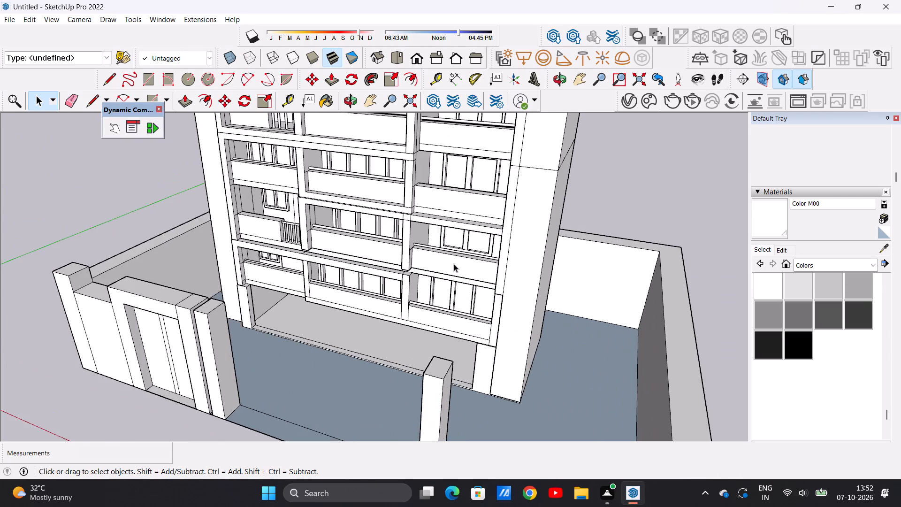
scroll(450, 263, "down", 6)
middle_click_drag(465, 322, 450, 305)
scroll(450, 331, "down", 8)
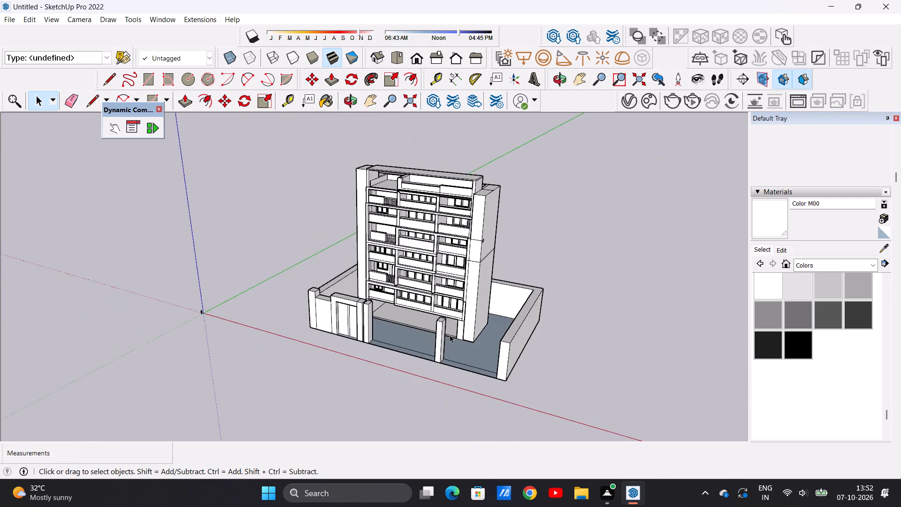
scroll(450, 335, "down", 4)
scroll(431, 348, "up", 9)
middle_click_drag(476, 346, 486, 405)
scroll(508, 384, "up", 9)
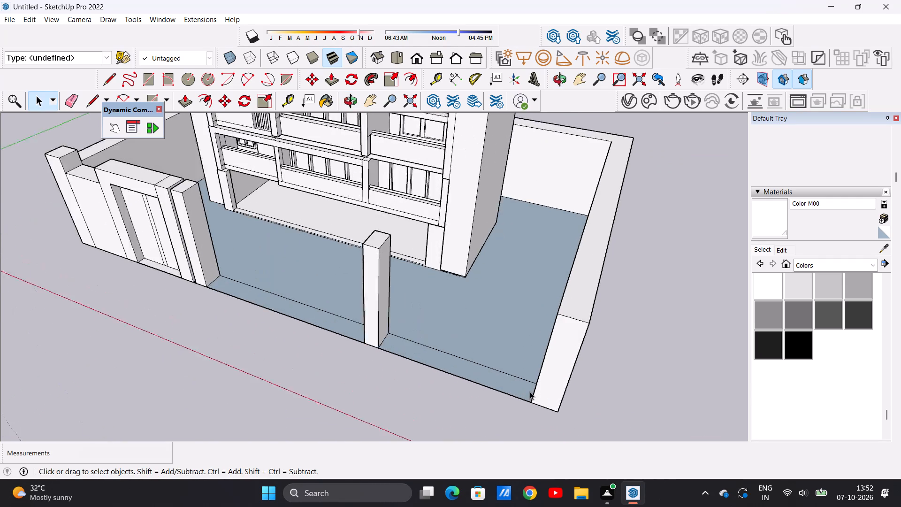
scroll(530, 392, "up", 2)
key("p")
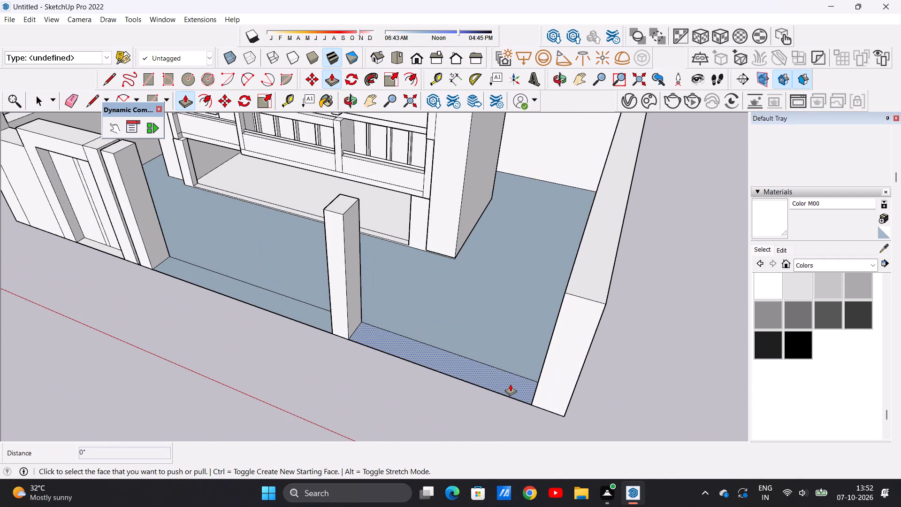
left_click(510, 384)
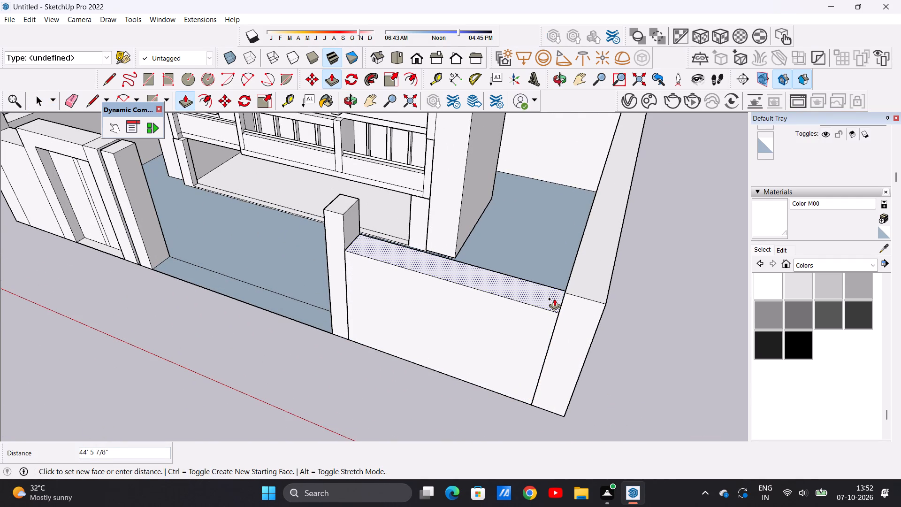
left_click(554, 296)
key("space")
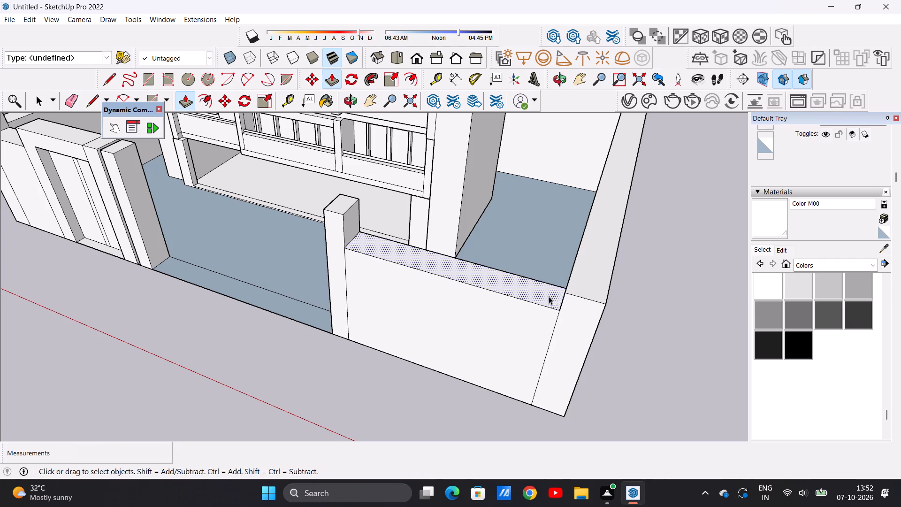
Examine the front boundary from several angles, including the new front wall, the gate, the pillars and the open entrance.
middle_click_drag(466, 388, 538, 320)
scroll(505, 334, "up", 1)
scroll(481, 356, "down", 13)
middle_click_drag(438, 375, 442, 310)
scroll(480, 278, "up", 5)
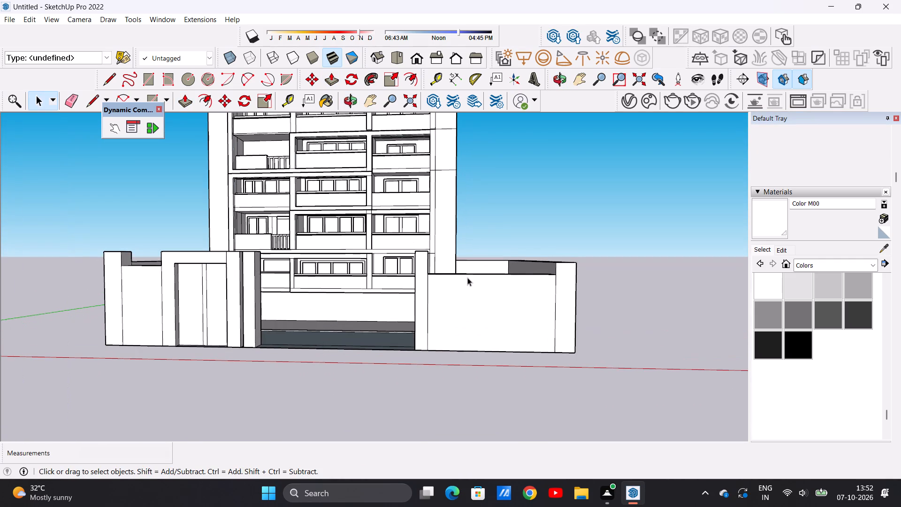
middle_click_drag(490, 280, 527, 300)
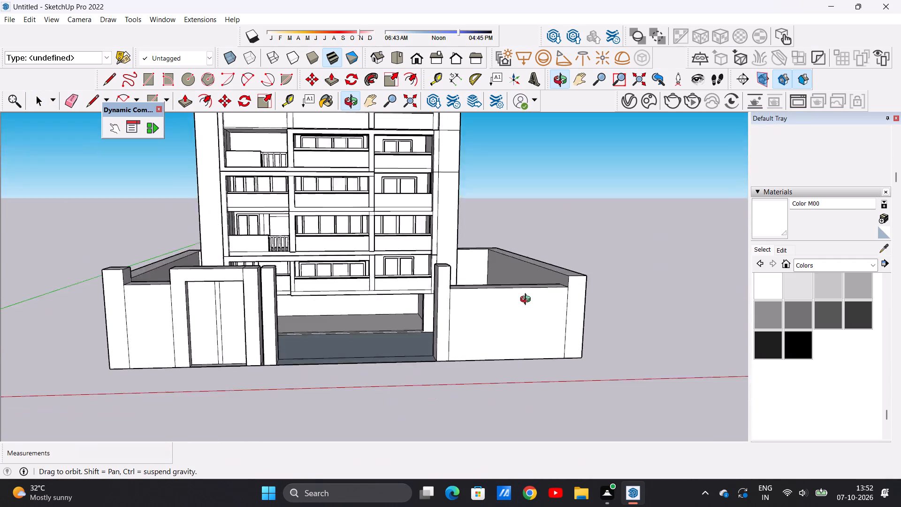
middle_click_drag(527, 300, 525, 289)
scroll(412, 374, "down", 6)
middle_click_drag(409, 375, 397, 348)
scroll(395, 320, "up", 4)
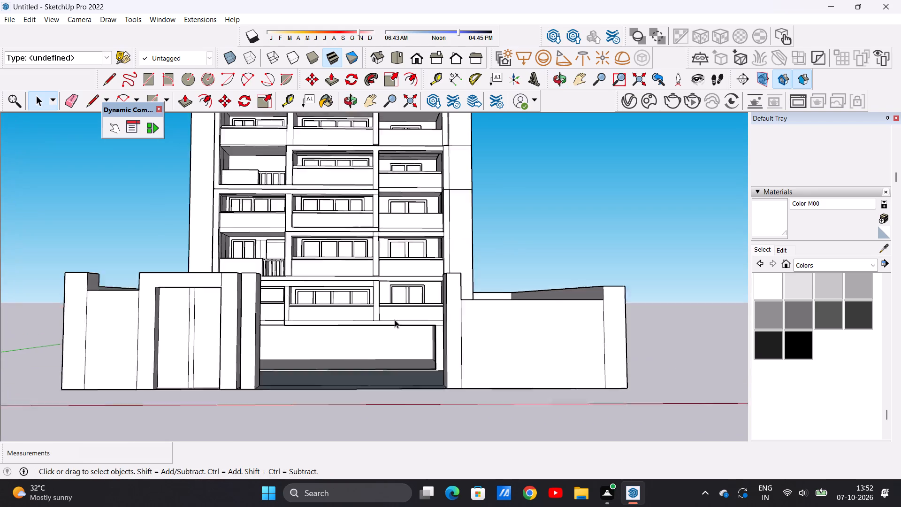
scroll(395, 320, "up", 2)
middle_click_drag(375, 340, 362, 421)
scroll(370, 342, "down", 3)
middle_click_drag(355, 366, 355, 399)
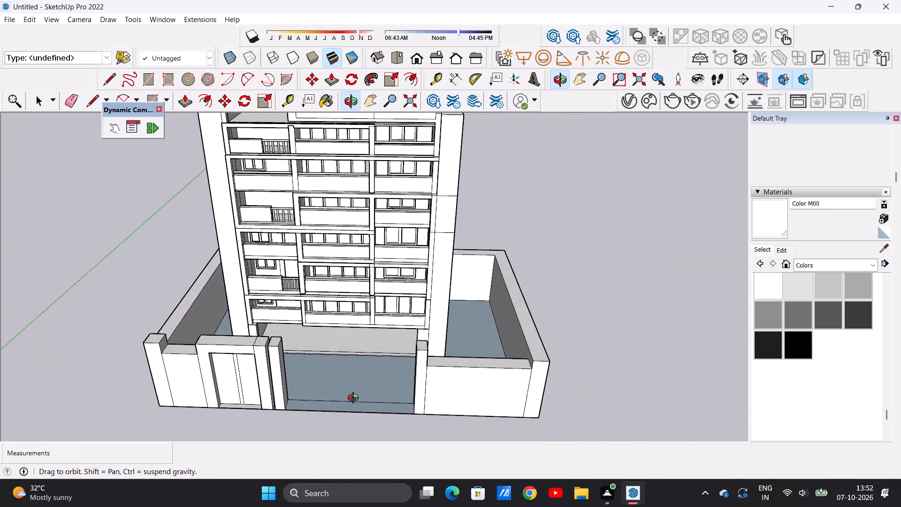
middle_click_drag(355, 399, 355, 405)
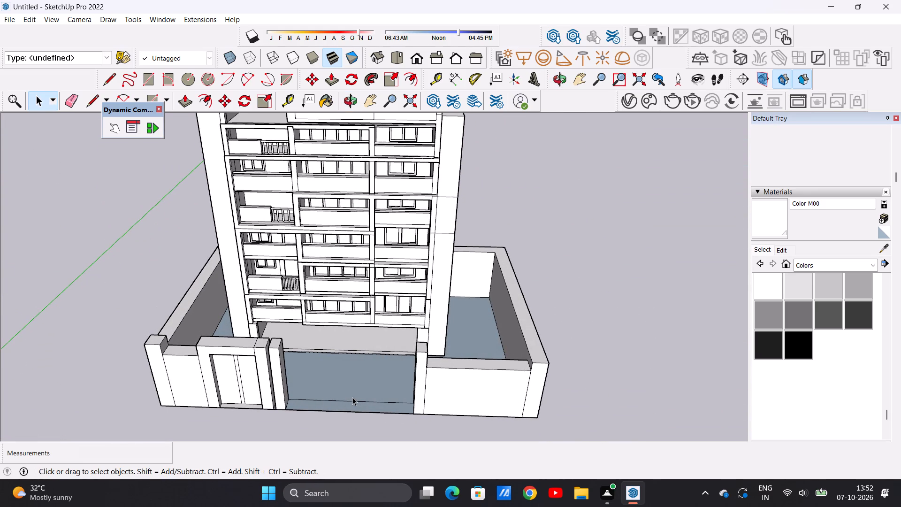
middle_click_drag(348, 398, 310, 357)
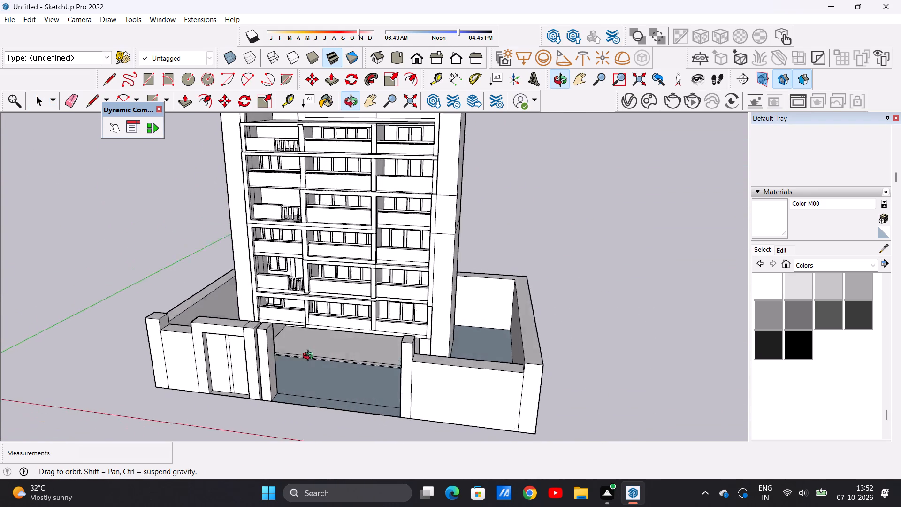
middle_click_drag(310, 357, 280, 342)
scroll(274, 319, "up", 6)
middle_click_drag(360, 397, 326, 395)
scroll(351, 399, "down", 2)
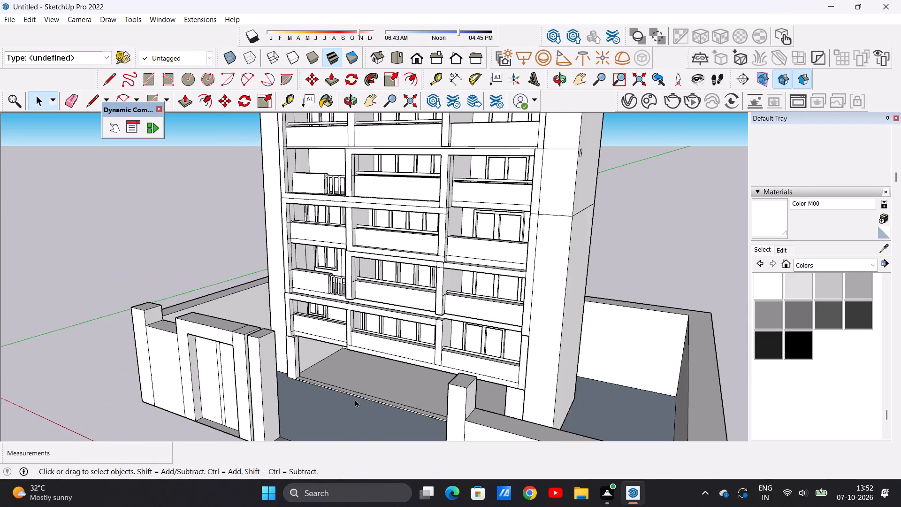
scroll(355, 399, "down", 6)
Draw a line about 11' 5 5/8" long across the opening-facing side of the freestanding pillar, a little below its top.
middle_click_drag(343, 382, 572, 377)
scroll(482, 346, "up", 8)
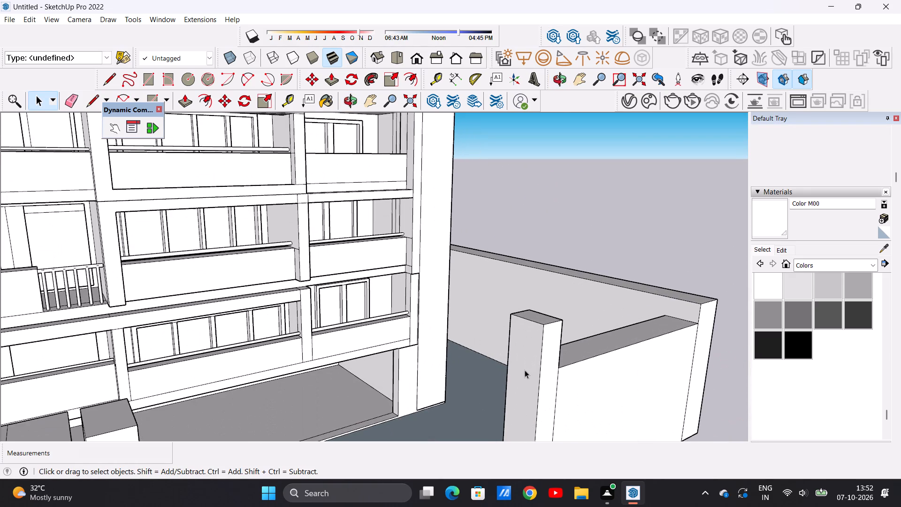
key("l")
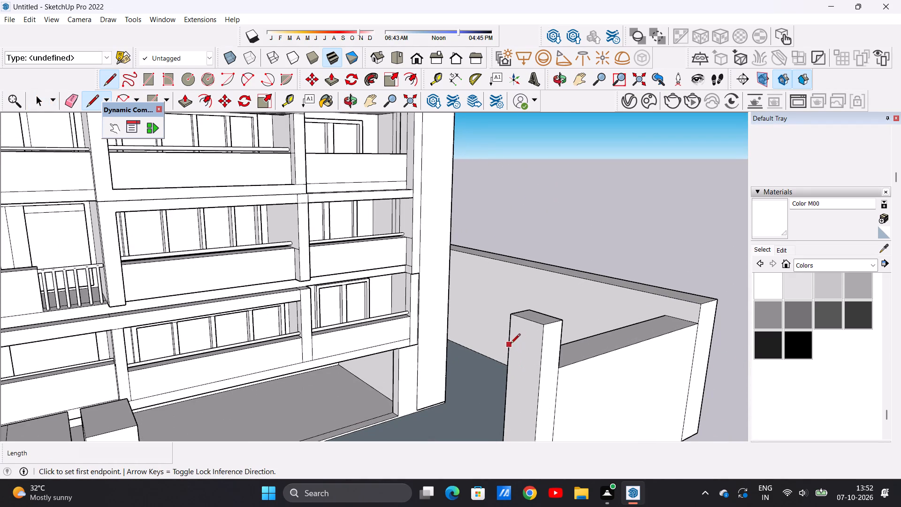
left_click(509, 343)
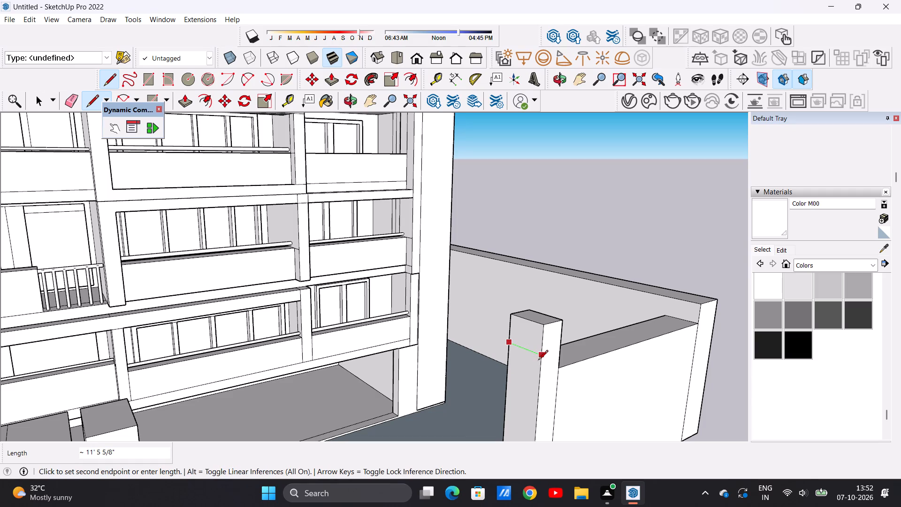
left_click(540, 358)
key("space")
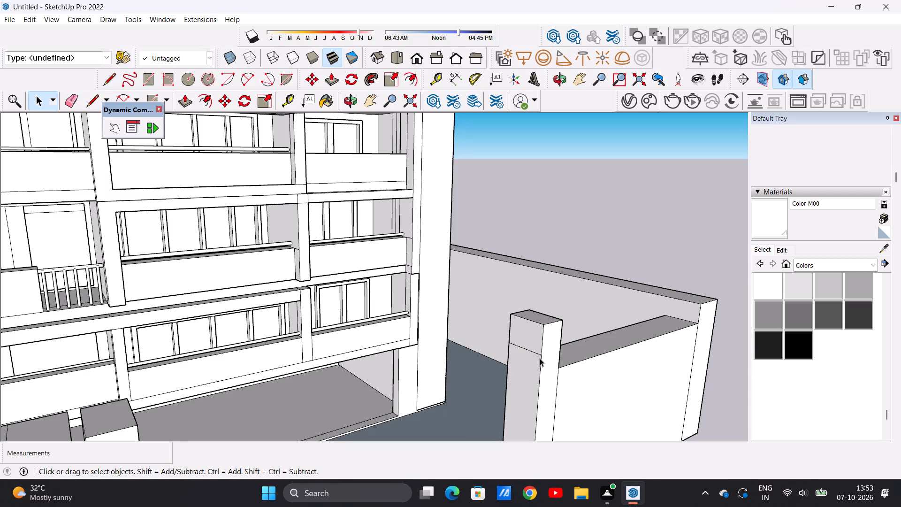
Push/Pull the face above that line about 98' 3 1/2" across the entrance opening to the opposite pillar, forming an overhead beam.
type("P")
left_click(529, 338)
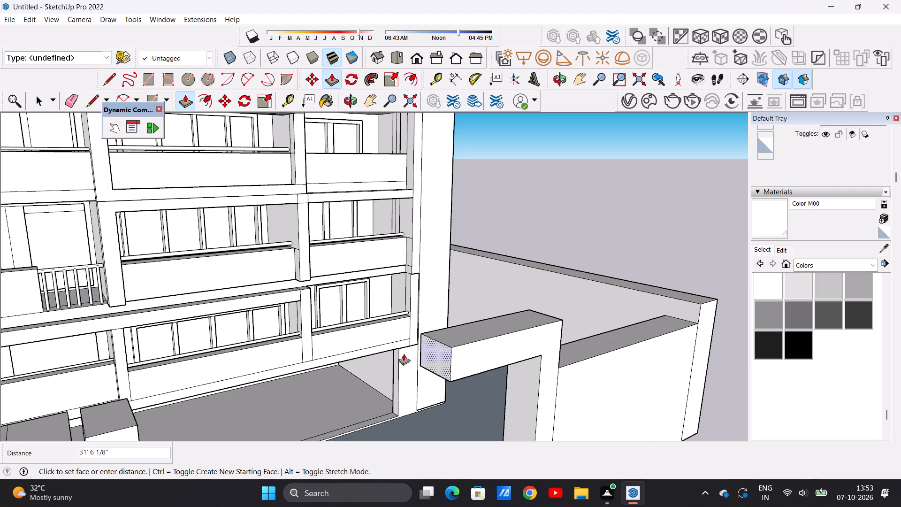
scroll(395, 357, "down", 20)
scroll(395, 357, "down", 3)
middle_click_drag(452, 361, 373, 348)
scroll(349, 353, "up", 3)
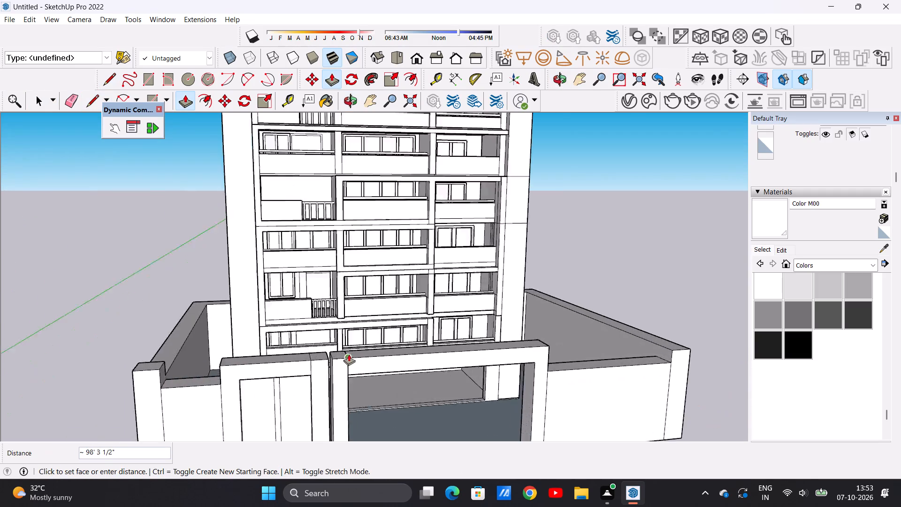
scroll(349, 354, "up", 7)
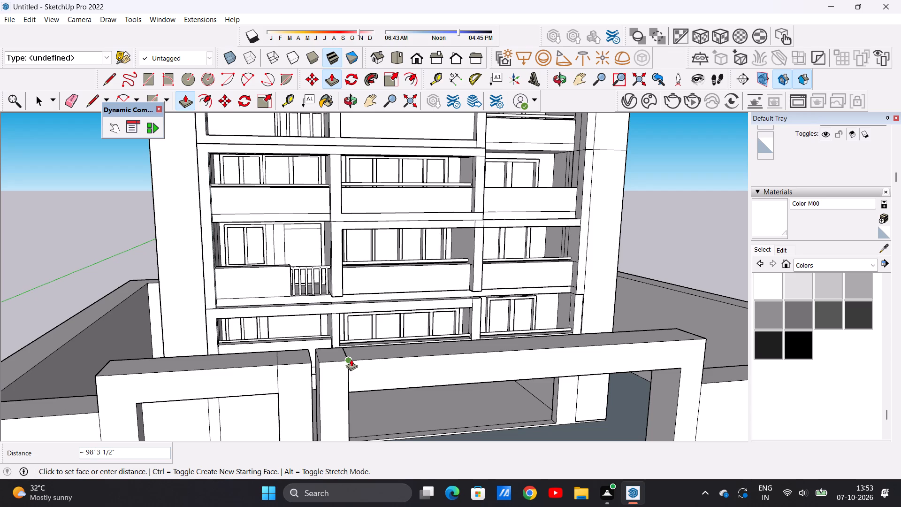
left_click(351, 359)
key("space")
Examine the whole building and its front boundary with the beam spanning the entrance, from near and far.
scroll(355, 402, "down", 13)
middle_click_drag(366, 406, 358, 377)
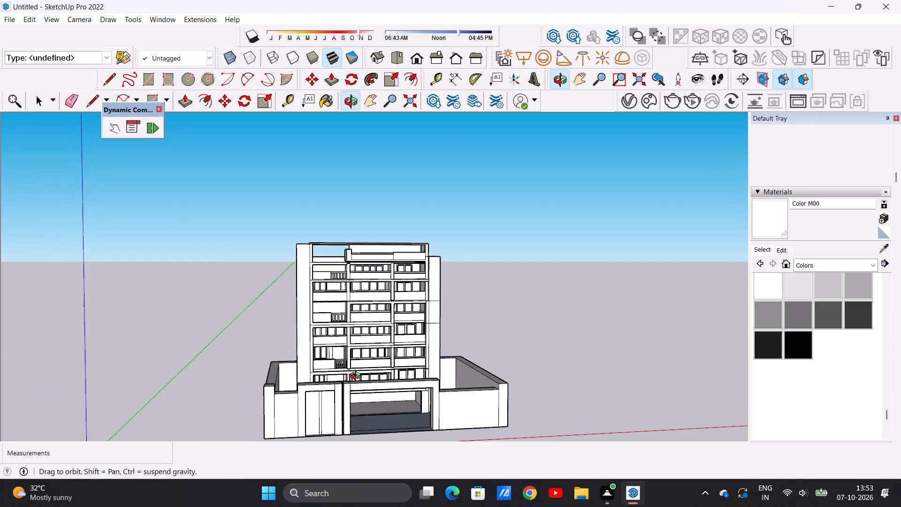
middle_click_drag(358, 377, 355, 372)
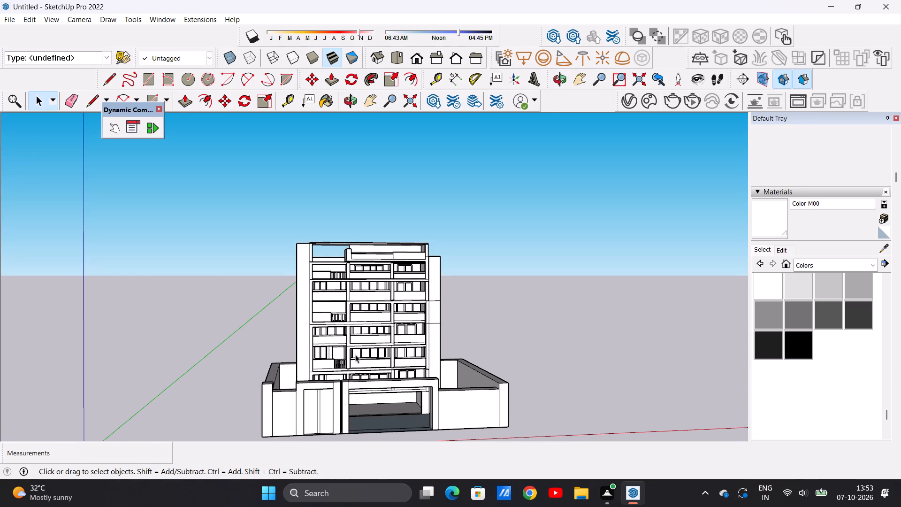
scroll(335, 334, "down", 10)
scroll(333, 365, "up", 7)
scroll(370, 356, "up", 7)
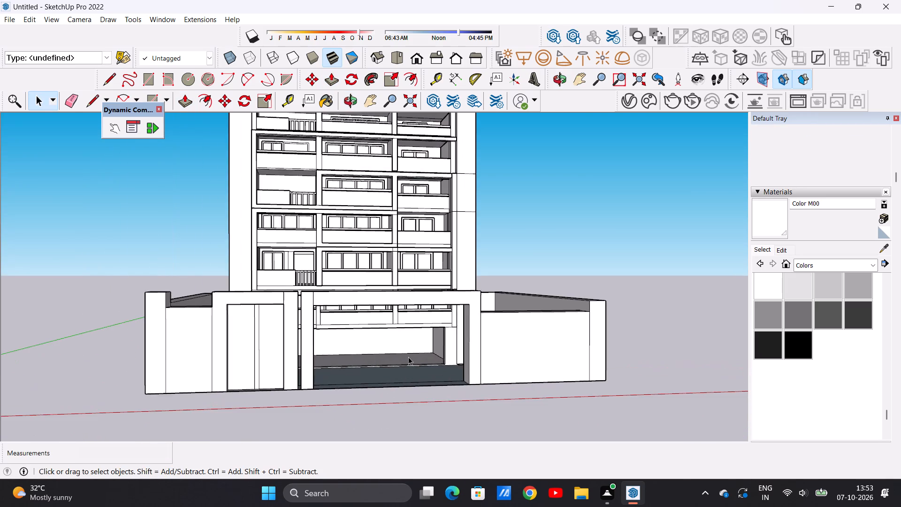
middle_click_drag(411, 357, 370, 369)
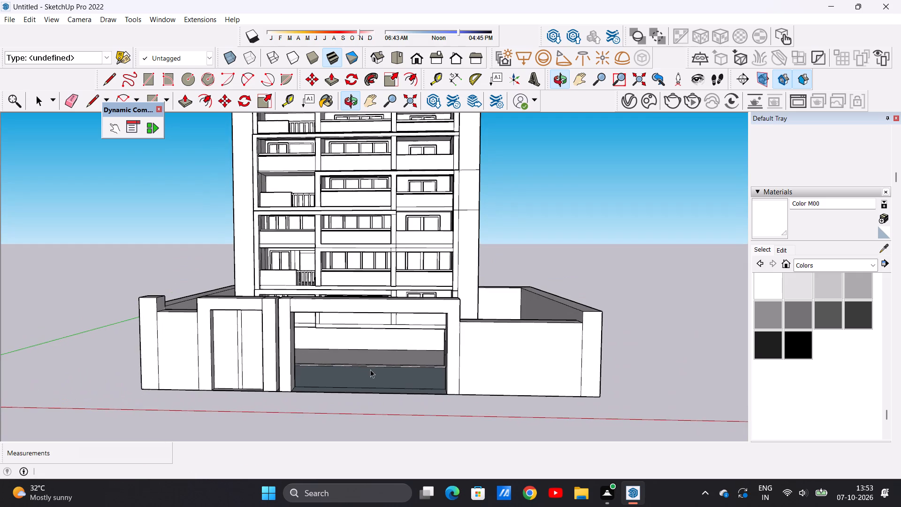
scroll(376, 372, "down", 3)
scroll(379, 384, "up", 8)
scroll(379, 369, "down", 9)
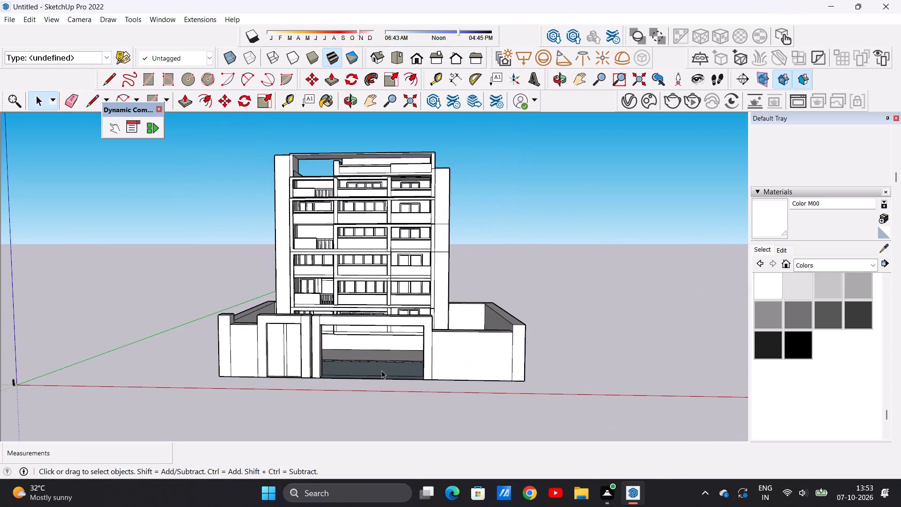
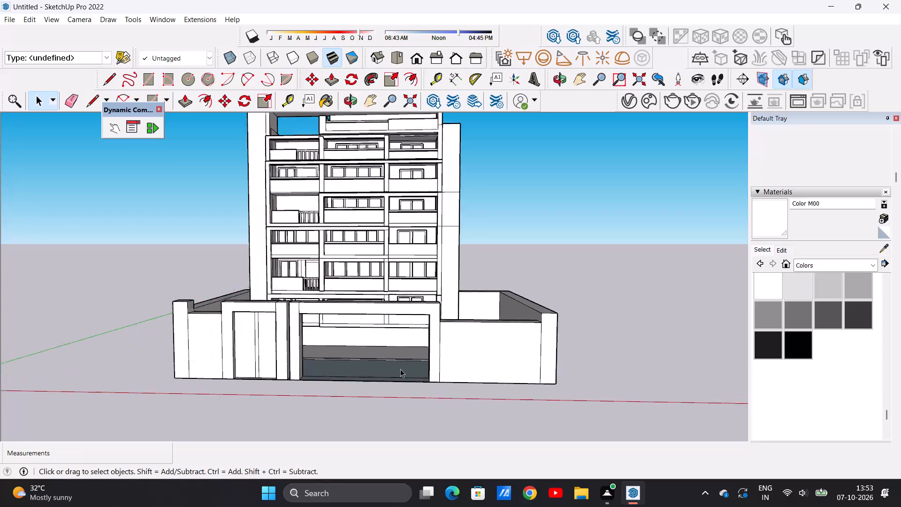
Push/Pull the ground strip inside the entrance opening up about 50' 10 1/2" to the beam's underside, forming an infill panel.
scroll(400, 369, "up", 4)
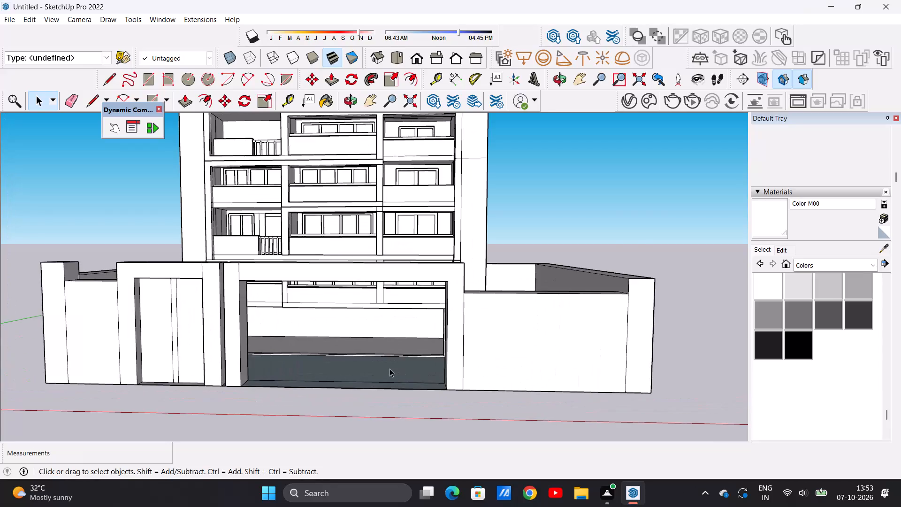
middle_click_drag(389, 369, 389, 438)
scroll(428, 418, "up", 2)
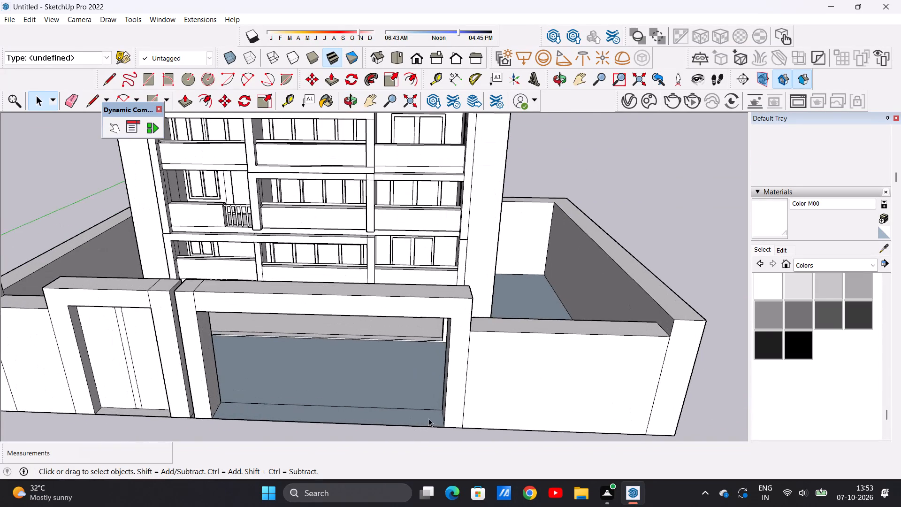
key("p")
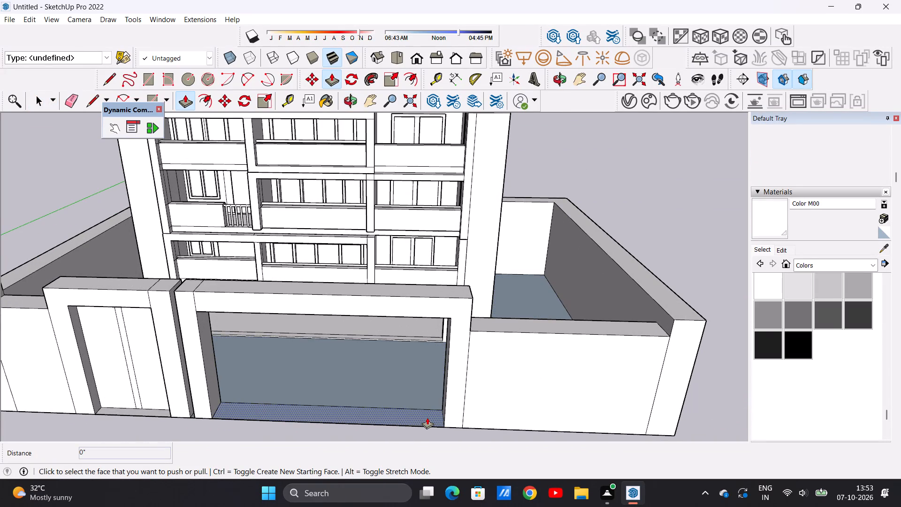
left_click(427, 417)
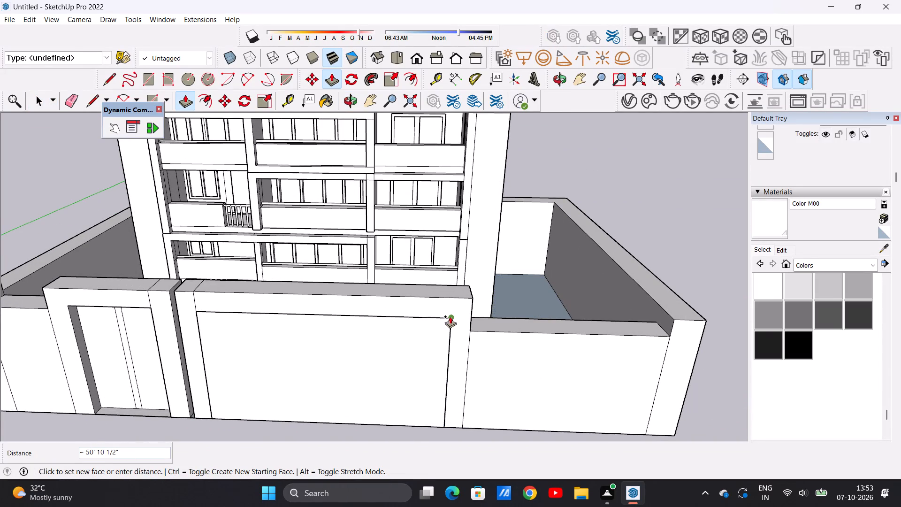
left_click(451, 316)
key("space")
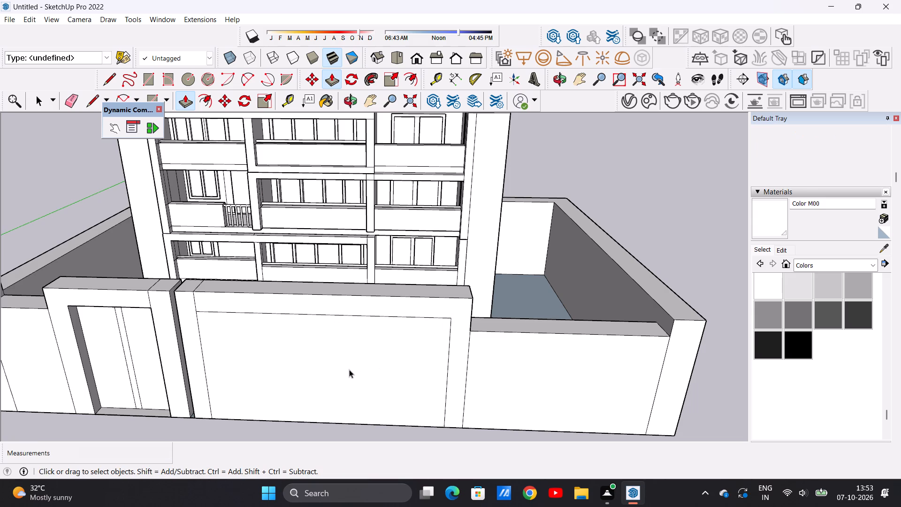
Push/Pull the entrance infill panel's front face inward about 3' 6 3/16", recessing it behind the pillars and beam.
scroll(354, 376, "down", 4)
middle_click_drag(367, 406, 367, 405)
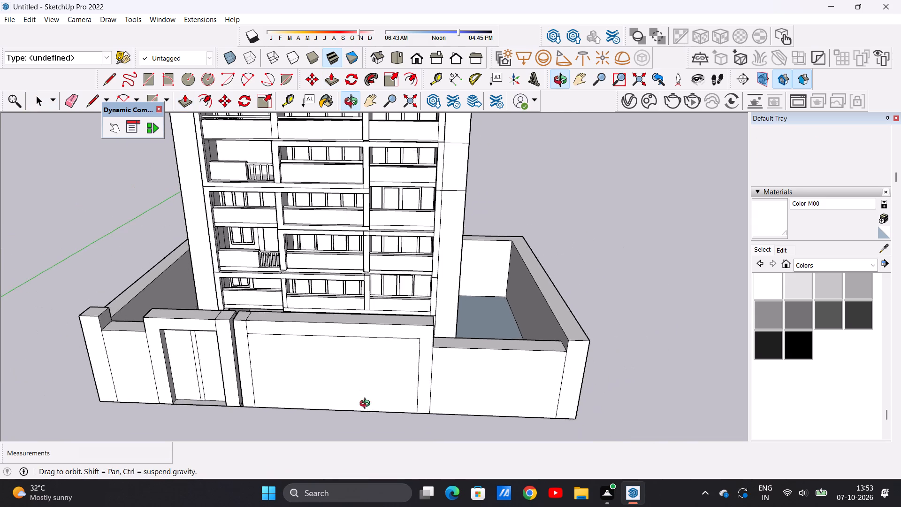
middle_click_drag(367, 405, 381, 357)
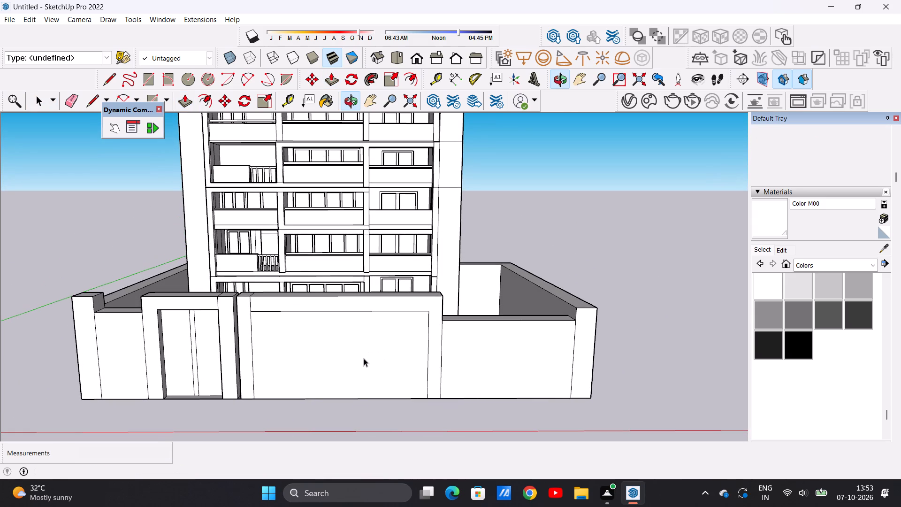
middle_click_drag(361, 363, 358, 356)
scroll(365, 354, "up", 2)
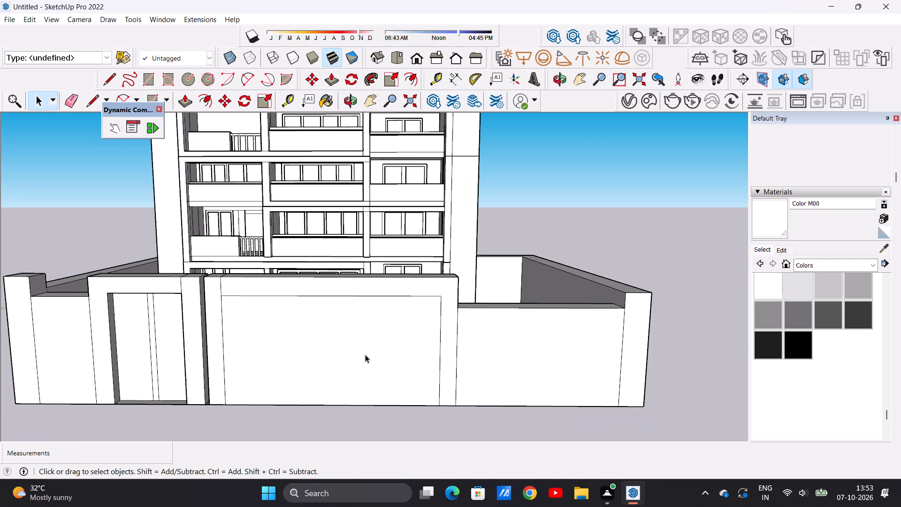
key("p")
left_click(363, 359)
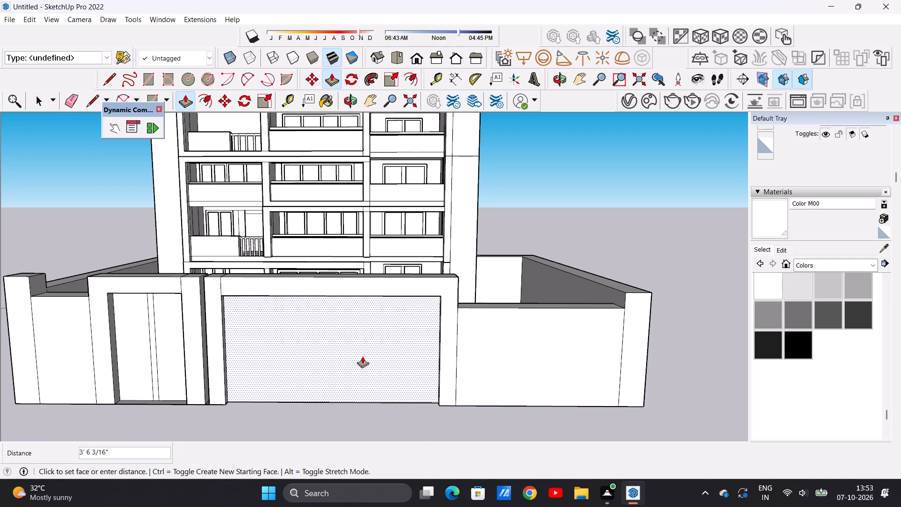
left_click(362, 356)
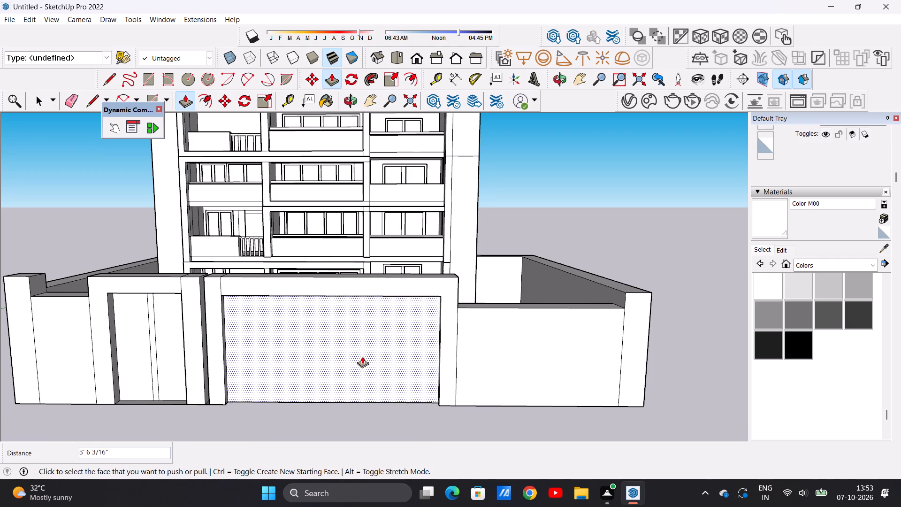
key("space")
Examine the recessed entrance panel and the front boundary from near and far.
scroll(320, 400, "down", 6)
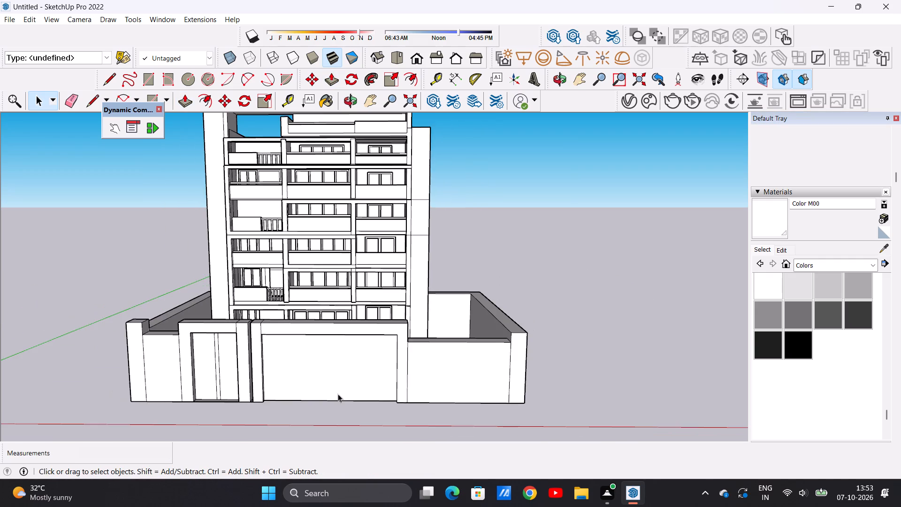
middle_click_drag(339, 406, 339, 393)
scroll(358, 366, "up", 6)
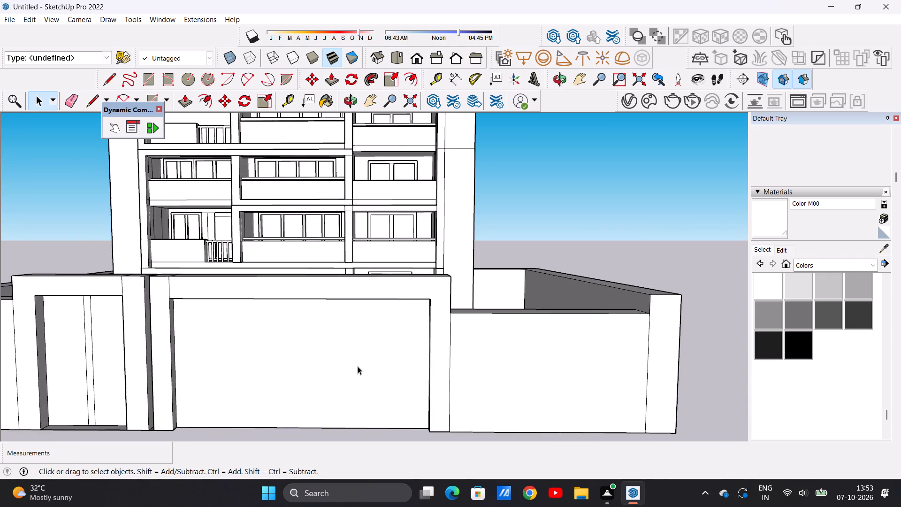
scroll(358, 366, "up", 6)
scroll(381, 382, "down", 12)
scroll(328, 404, "up", 3)
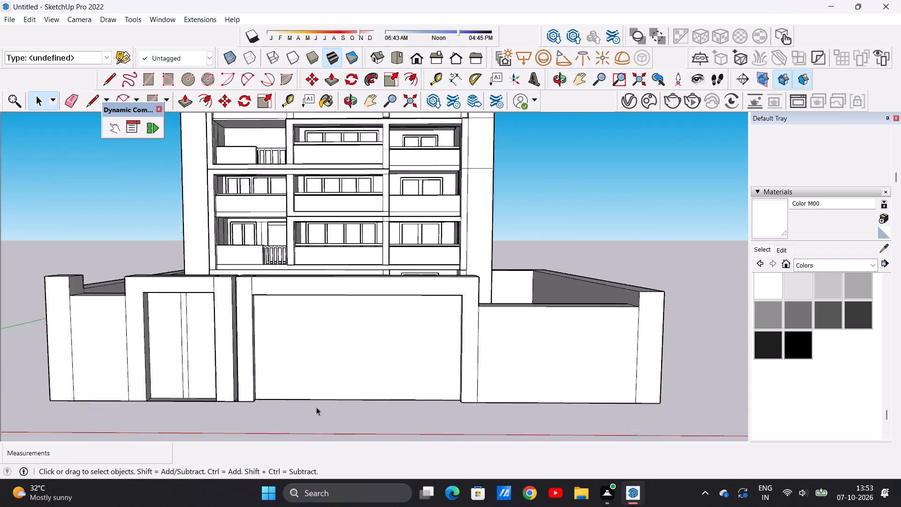
scroll(316, 407, "up", 14)
scroll(315, 408, "down", 16)
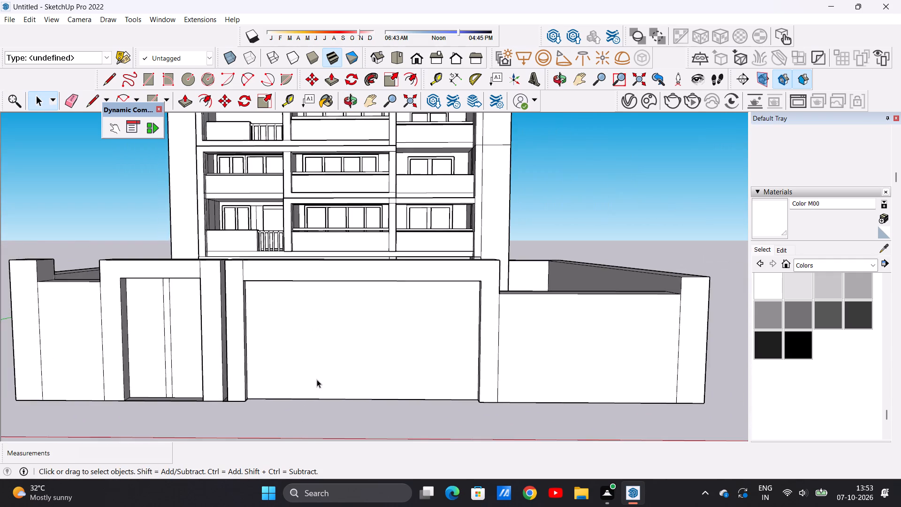
scroll(317, 379, "up", 7)
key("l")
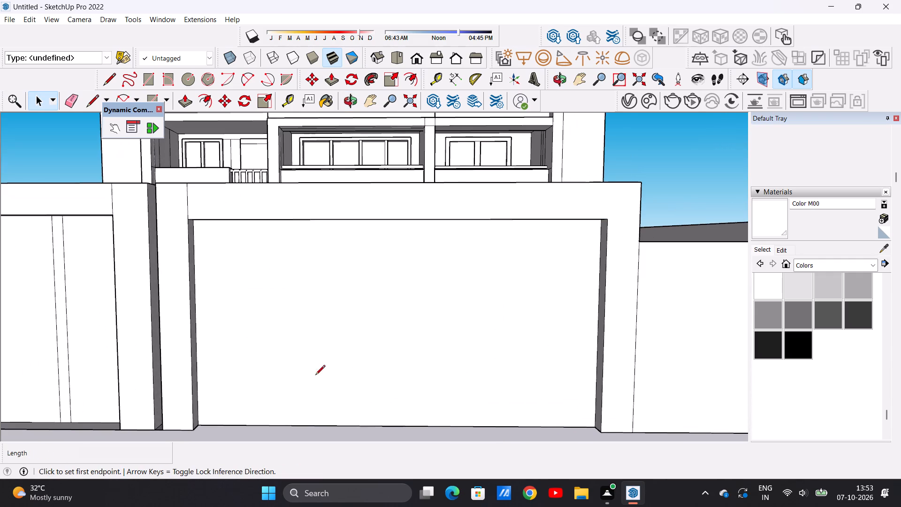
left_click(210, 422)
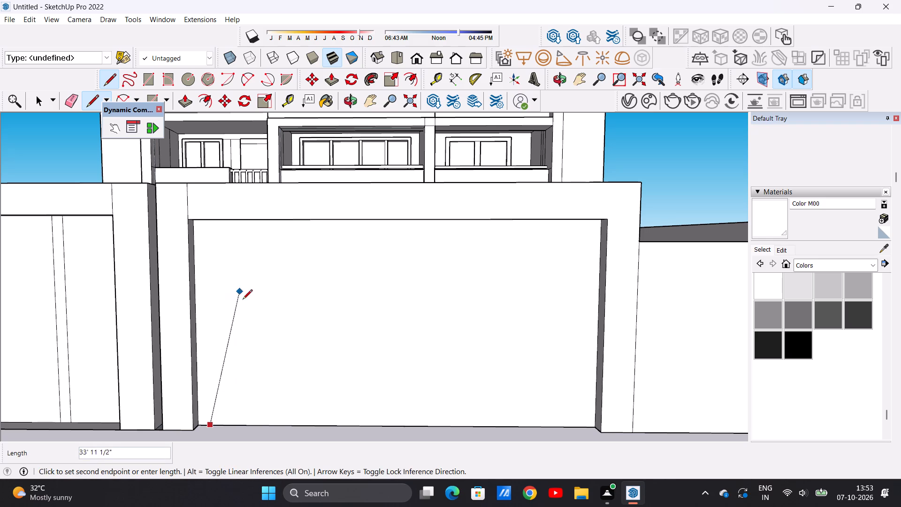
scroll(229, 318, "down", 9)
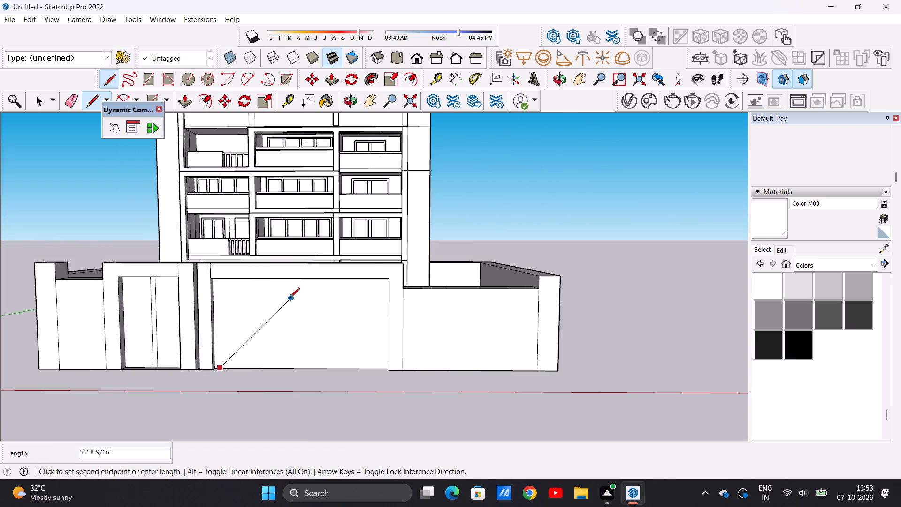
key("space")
Draw a vertical line about 50' 10 1/2" long near the panel's gate-side end, from its bottom edge to the beam's underside.
key("l")
scroll(321, 369, "down", 5)
middle_click_drag(330, 363, 245, 371)
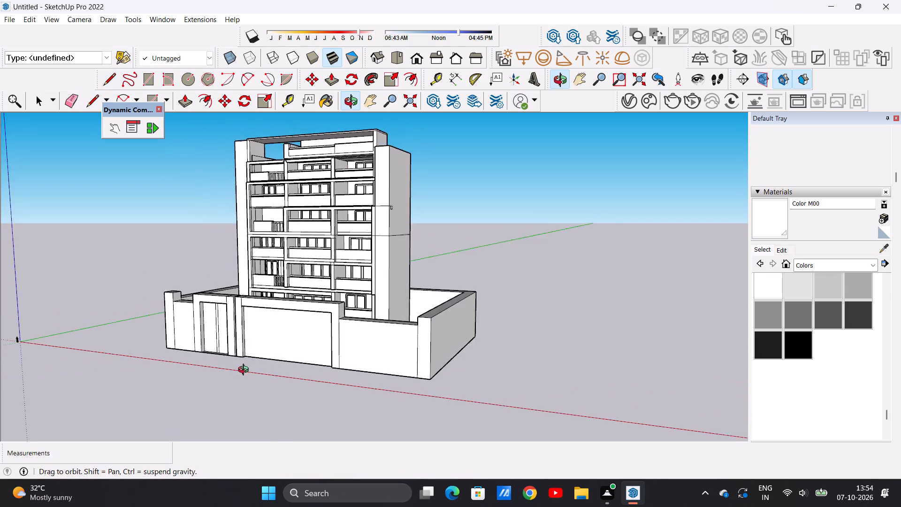
middle_click_drag(245, 371, 240, 367)
scroll(244, 330, "up", 16)
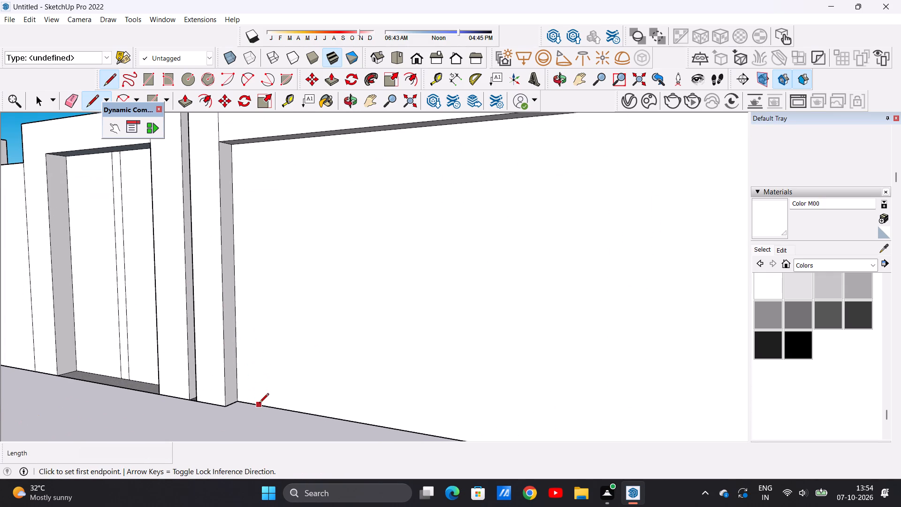
left_click(256, 403)
scroll(266, 300, "down", 3)
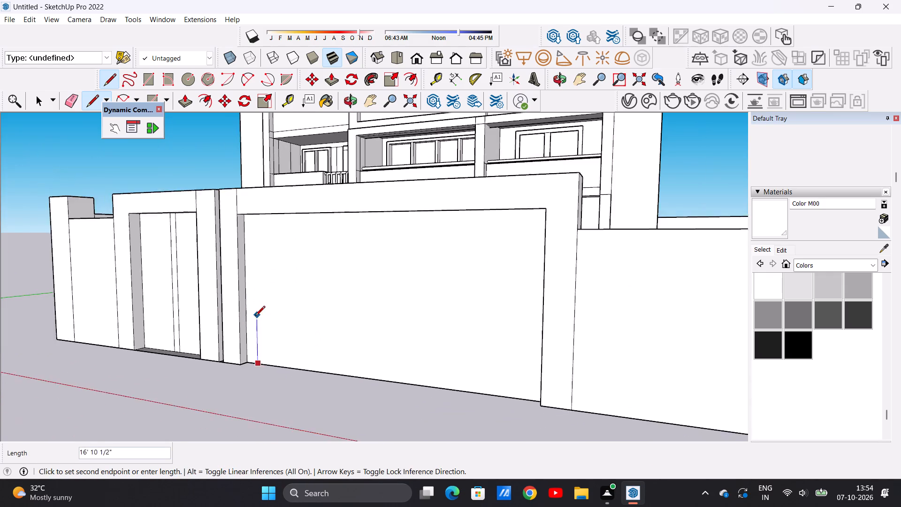
scroll(255, 316, "down", 4)
scroll(281, 229, "up", 6)
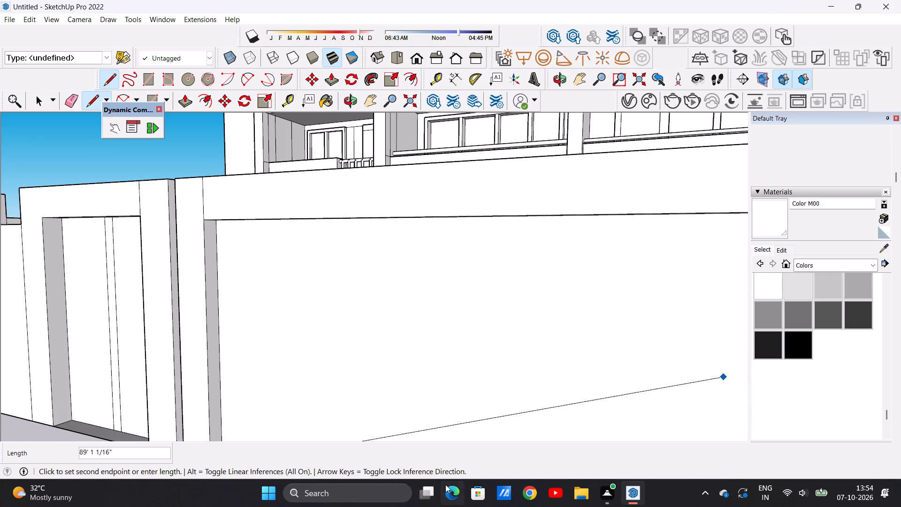
scroll(244, 229, "up", 6)
scroll(229, 225, "down", 1)
scroll(229, 225, "up", 3)
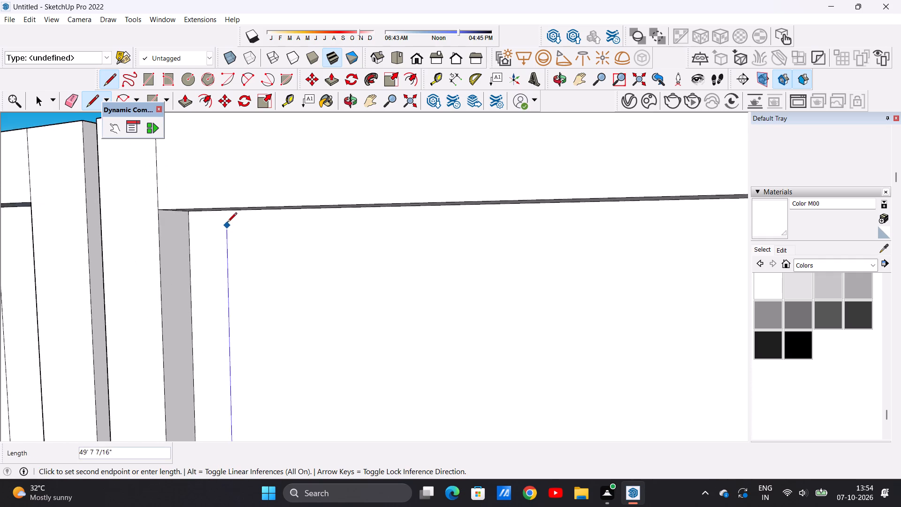
scroll(224, 218, "up", 4)
middle_click_drag(221, 232, 221, 204)
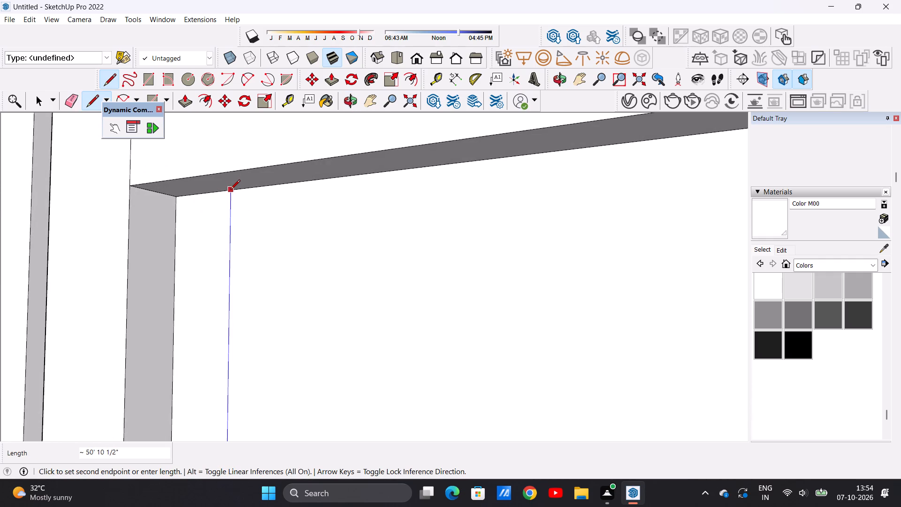
left_click(230, 190)
key("space")
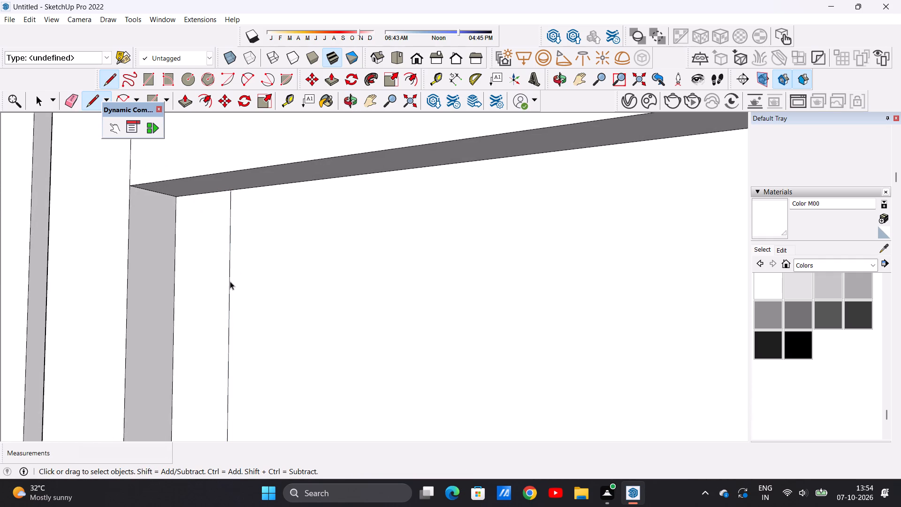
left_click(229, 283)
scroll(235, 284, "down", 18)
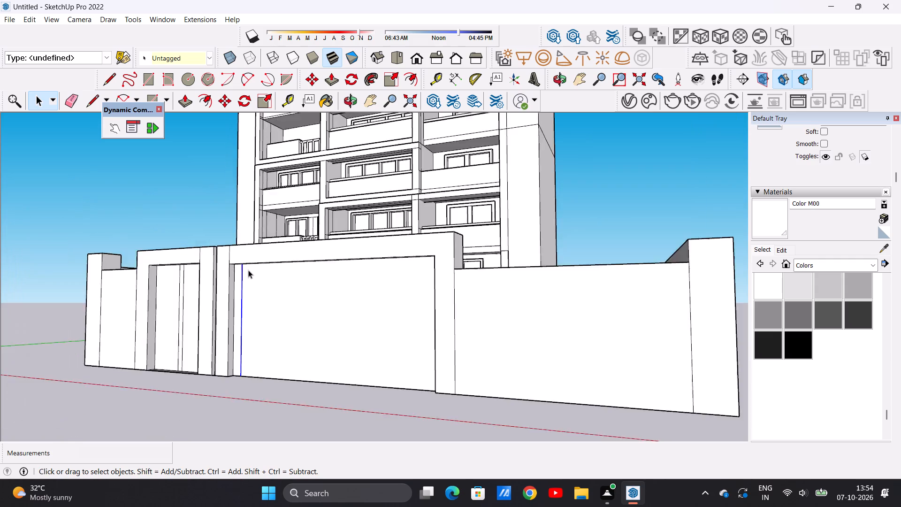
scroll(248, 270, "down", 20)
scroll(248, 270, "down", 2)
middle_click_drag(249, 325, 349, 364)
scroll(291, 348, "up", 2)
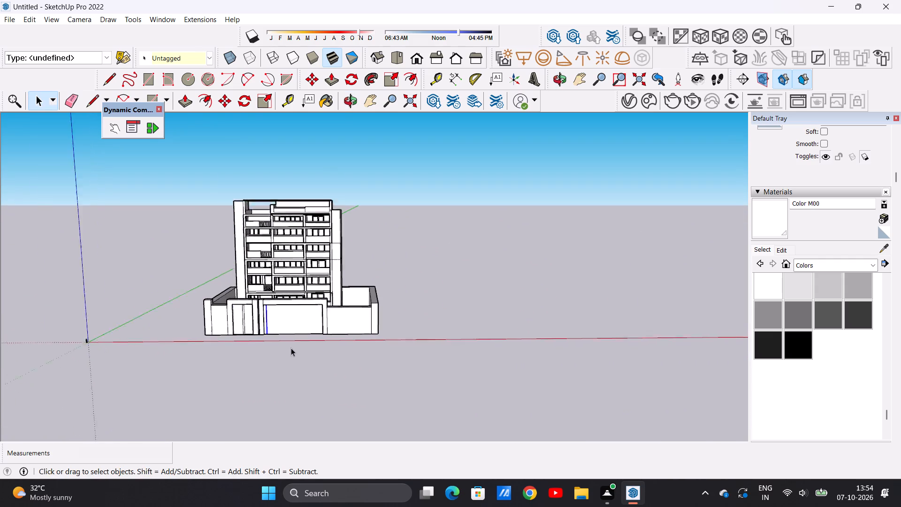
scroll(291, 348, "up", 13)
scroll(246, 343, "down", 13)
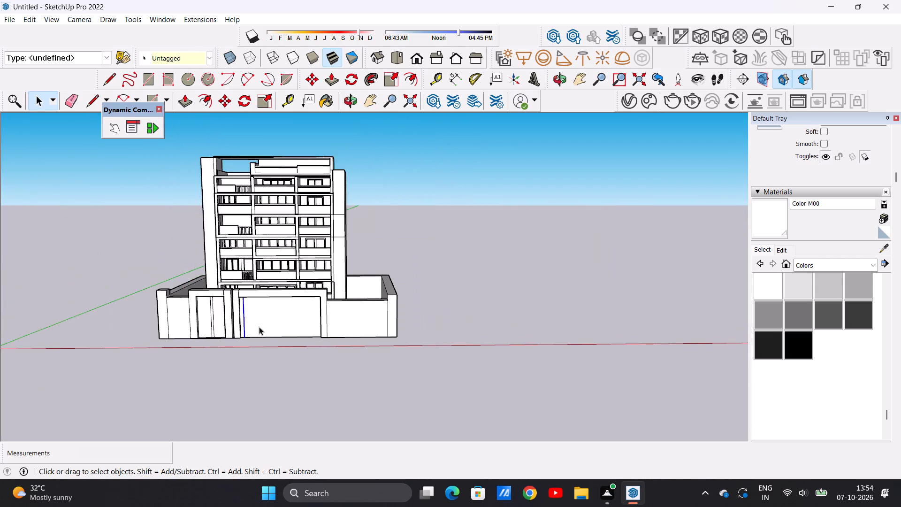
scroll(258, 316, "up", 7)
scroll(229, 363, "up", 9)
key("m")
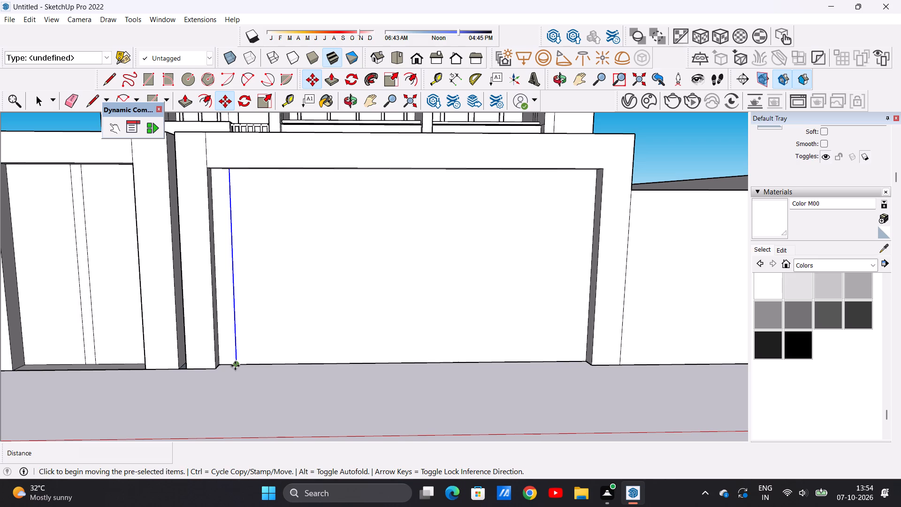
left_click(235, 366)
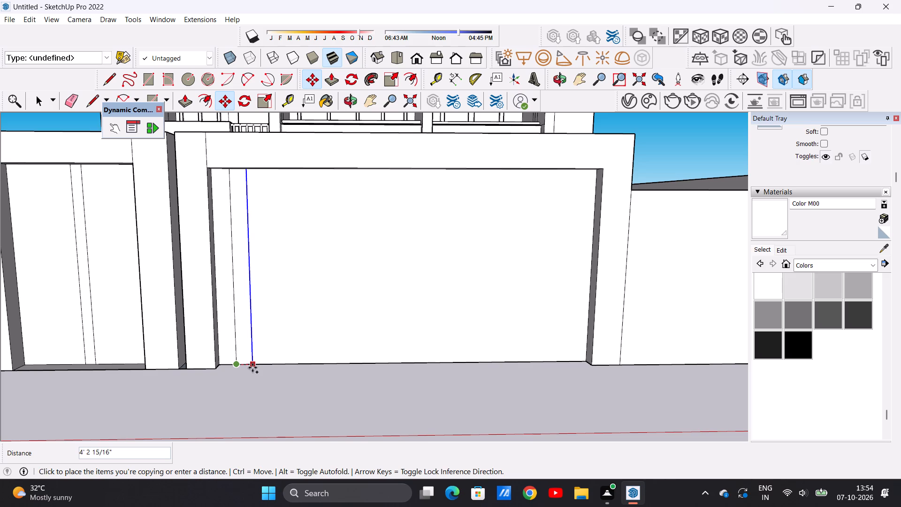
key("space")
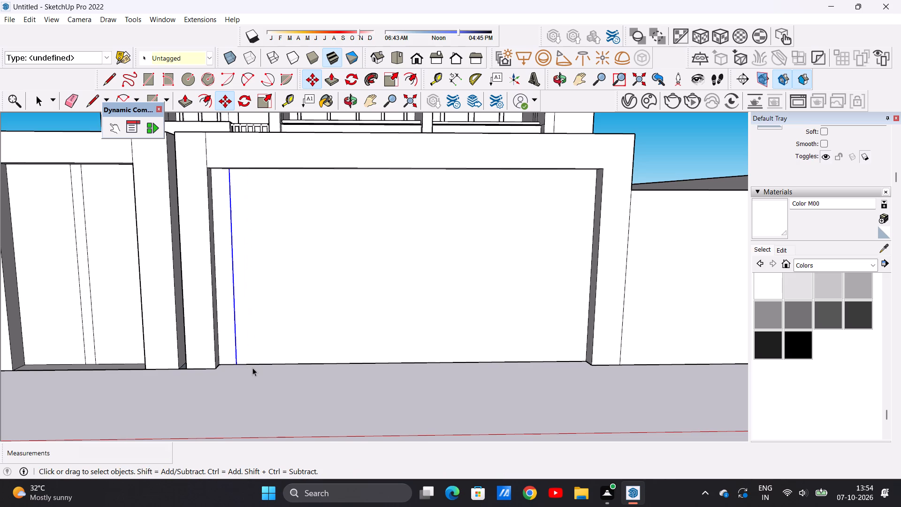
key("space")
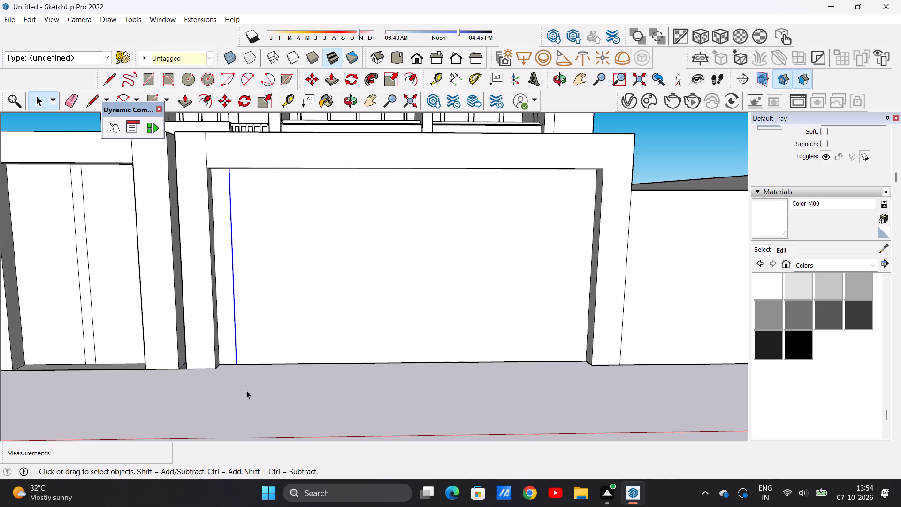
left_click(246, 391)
Copy the narrow strip between the gate-side pillar and the vertical line, with its edges, about 5' 5 1/16" along the panel.
double_click(225, 334)
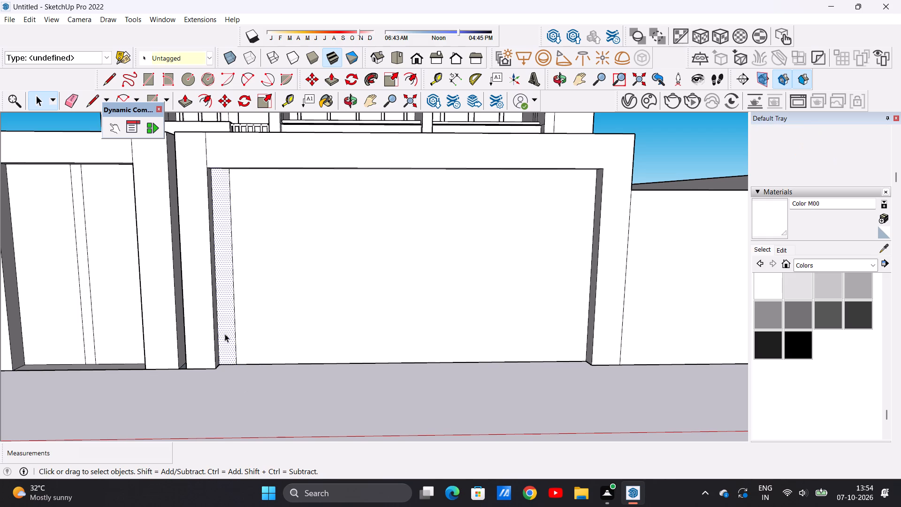
key("m")
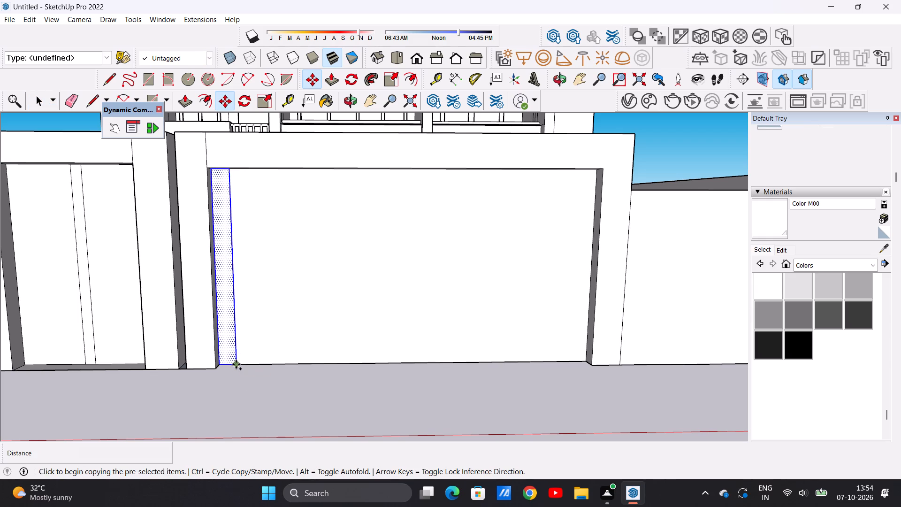
left_click(236, 364)
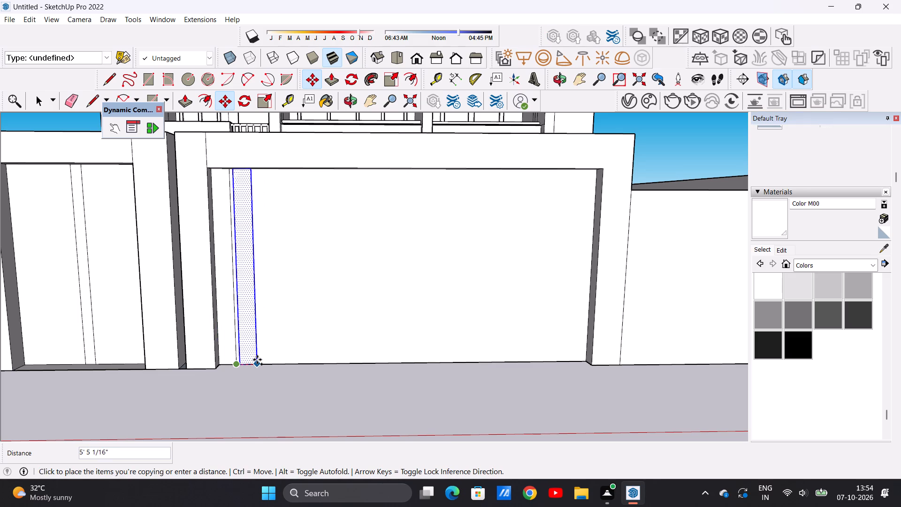
left_click(257, 360)
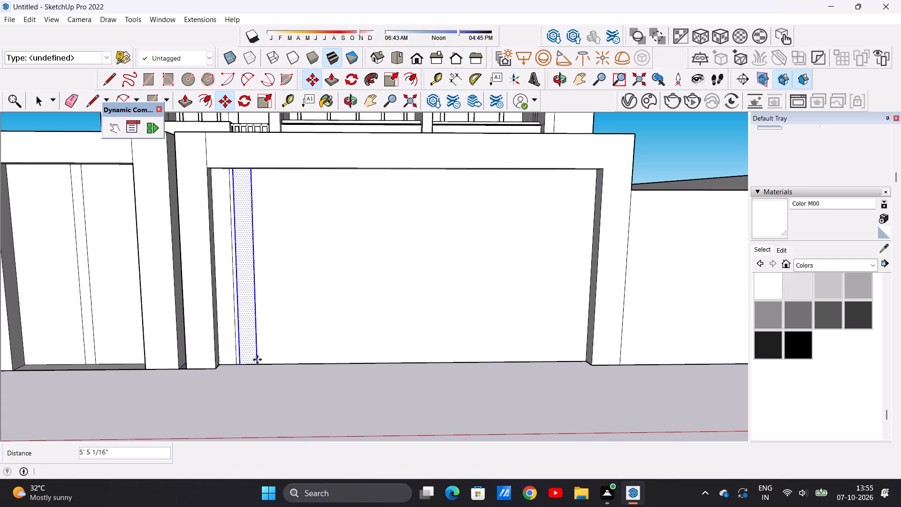
Draw a vertical line about 50' 10 1/2" long across the recessed panel, roughly two-thirds along from its gate-side end, from bottom edge to beam underside.
key("space")
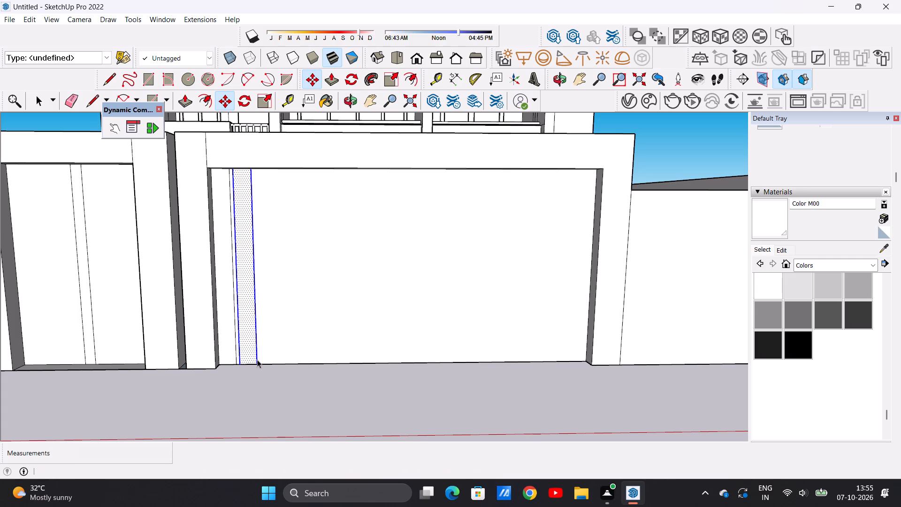
scroll(253, 363, "down", 7)
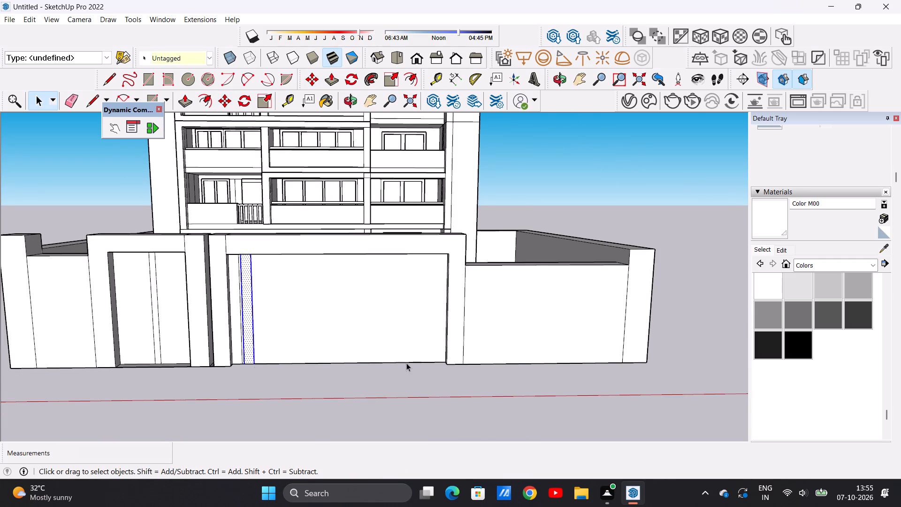
scroll(407, 365, "up", 2)
key("l")
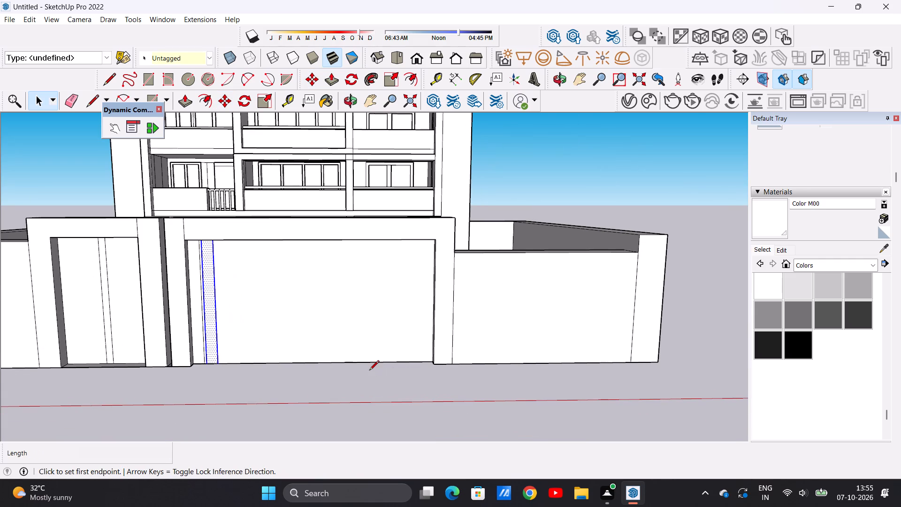
left_click(343, 361)
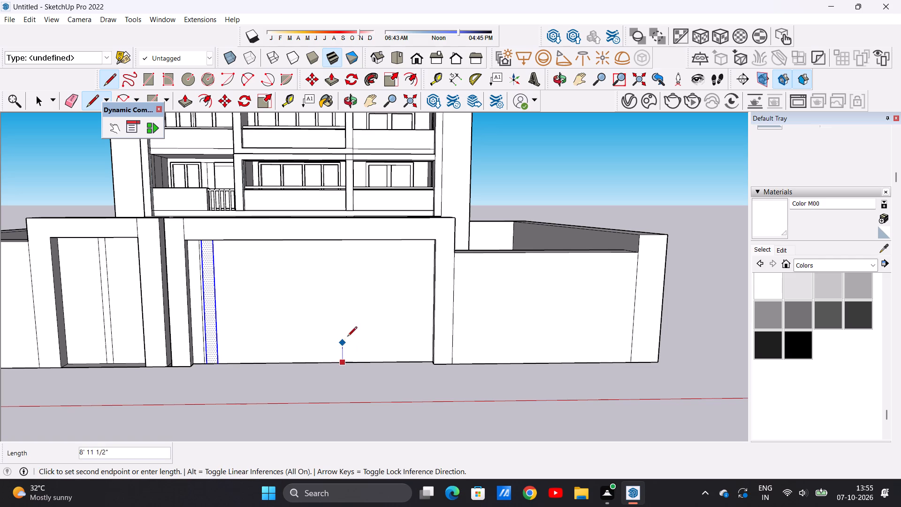
scroll(347, 264, "up", 6)
middle_click_drag(337, 266, 332, 202)
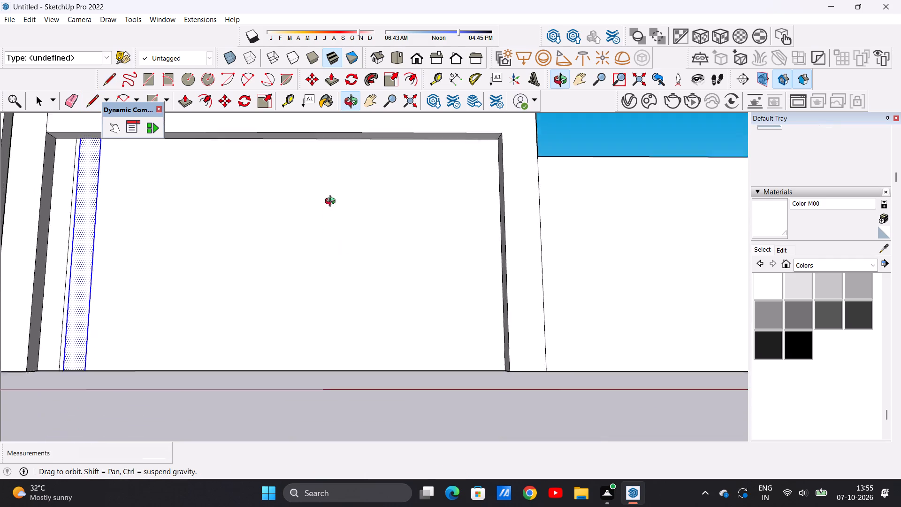
middle_click_drag(332, 202, 330, 196)
scroll(326, 188, "up", 4)
scroll(322, 239, "down", 8)
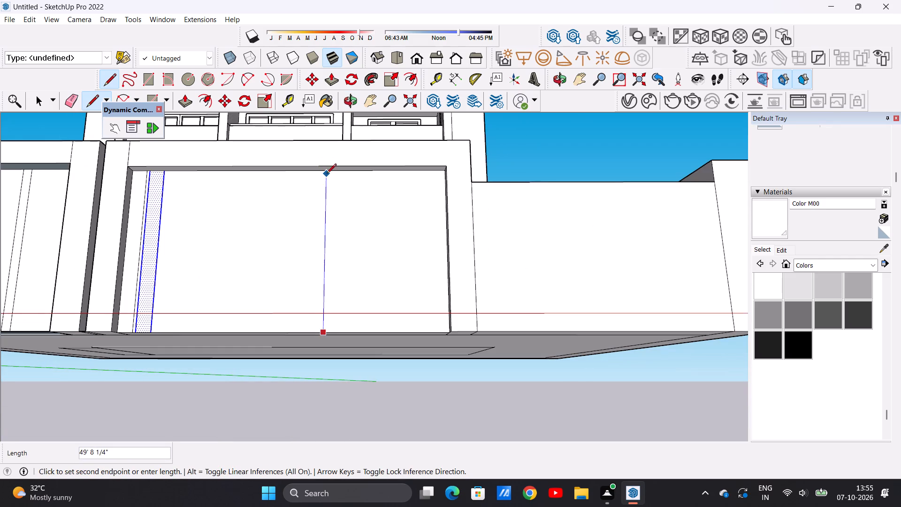
scroll(327, 174, "up", 6)
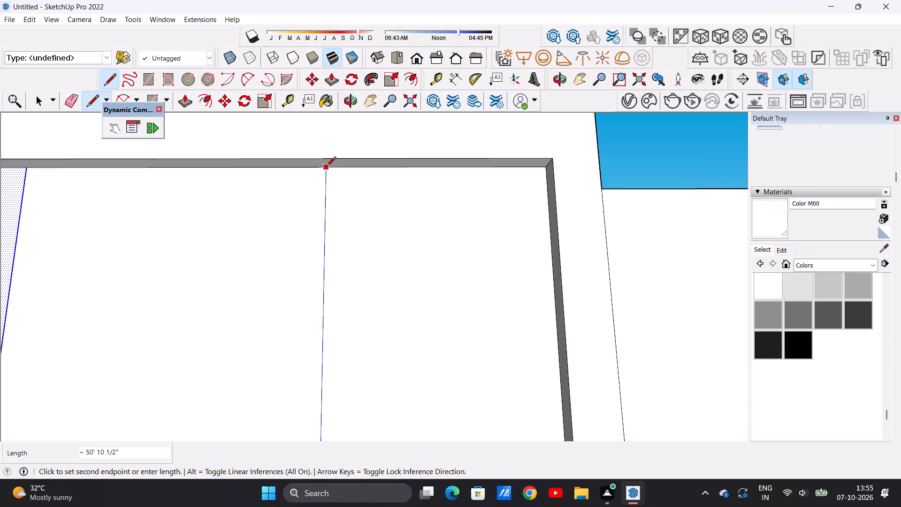
left_click(326, 167)
key("space")
scroll(296, 330, "down", 15)
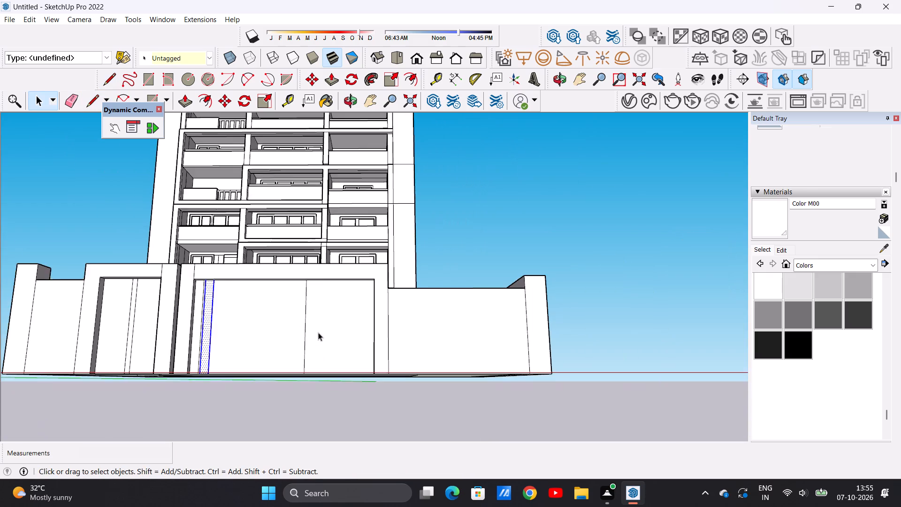
Draw a second full-height vertical line about 50' 10 1/2" long close beside the new line, on its side away from the gate.
middle_click_drag(319, 337, 335, 385)
scroll(344, 338, "up", 6)
key("l")
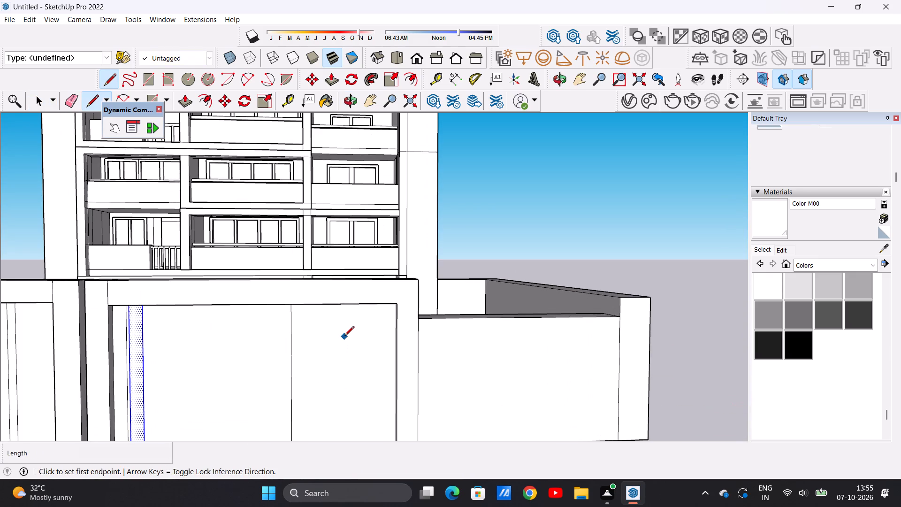
scroll(328, 342, "down", 5)
scroll(317, 415, "up", 6)
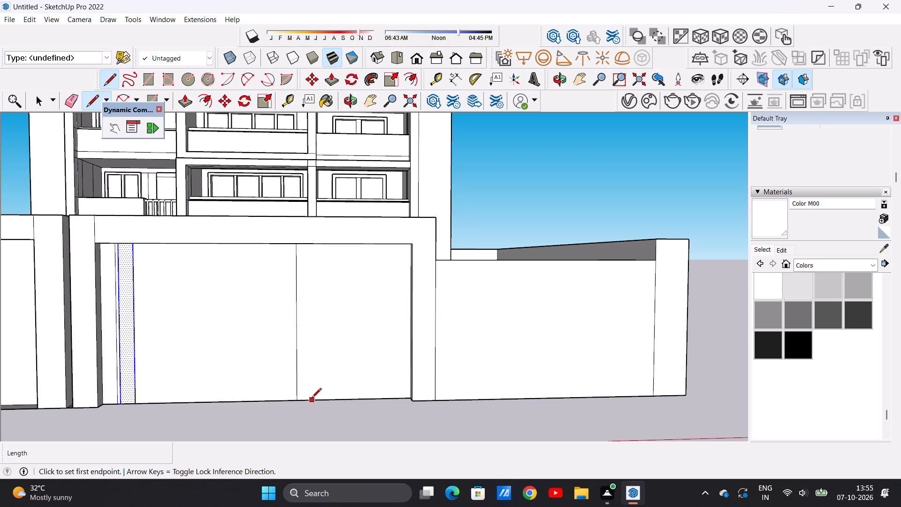
left_click(310, 398)
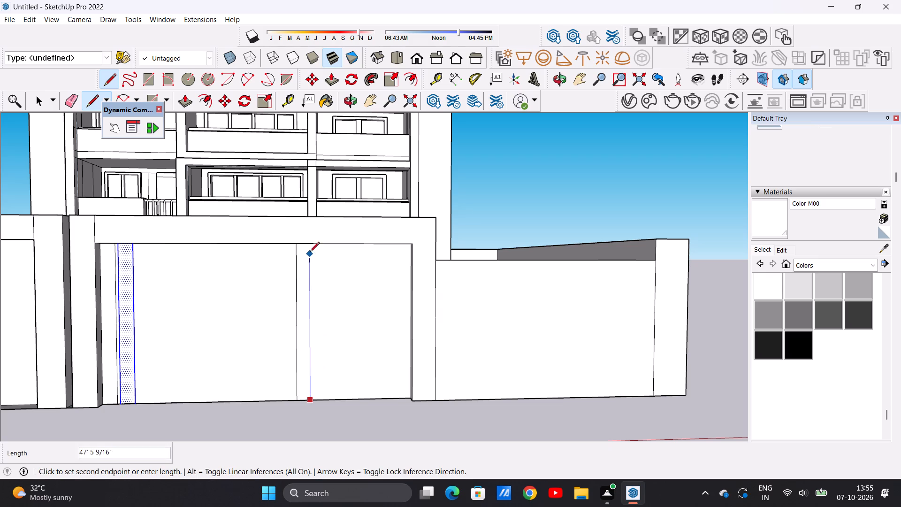
middle_click_drag(311, 276, 321, 246)
scroll(328, 224, "up", 6)
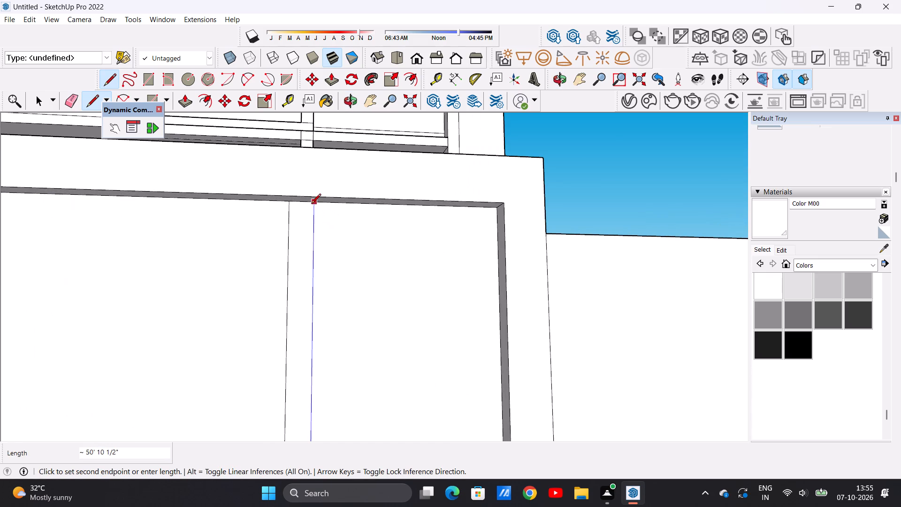
left_click(312, 204)
key("space")
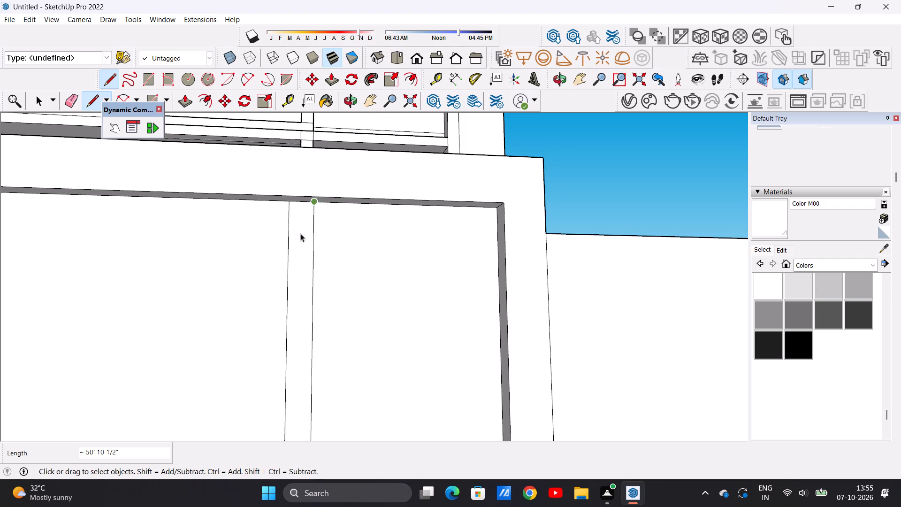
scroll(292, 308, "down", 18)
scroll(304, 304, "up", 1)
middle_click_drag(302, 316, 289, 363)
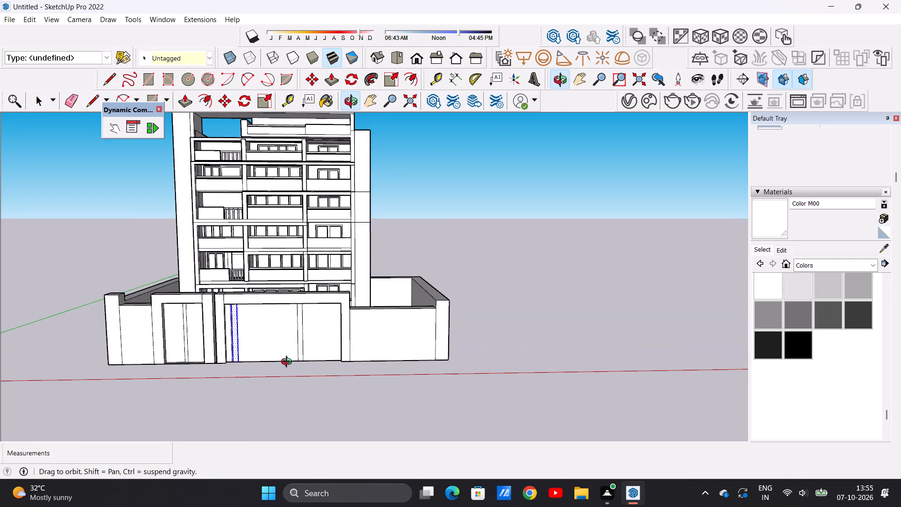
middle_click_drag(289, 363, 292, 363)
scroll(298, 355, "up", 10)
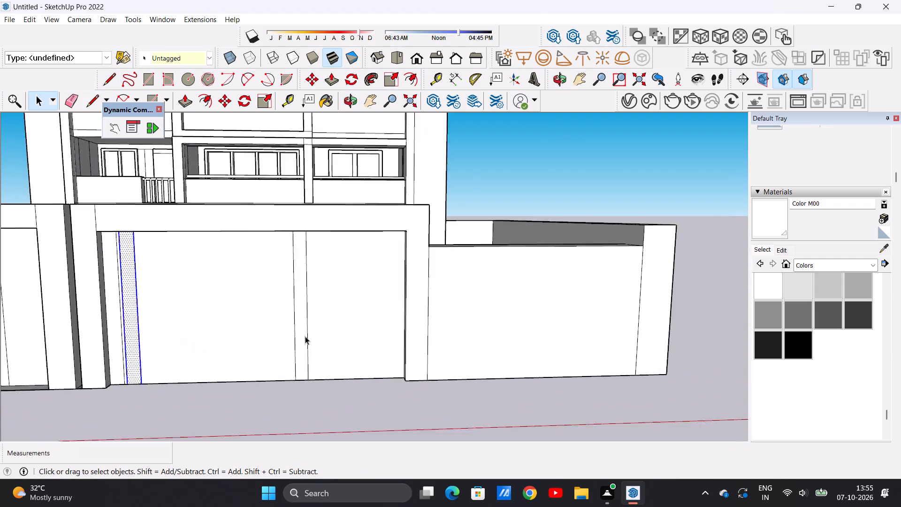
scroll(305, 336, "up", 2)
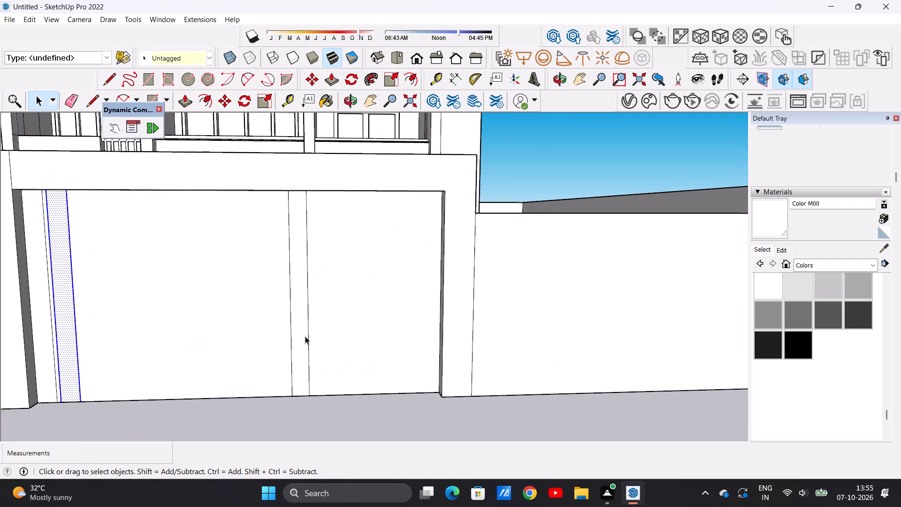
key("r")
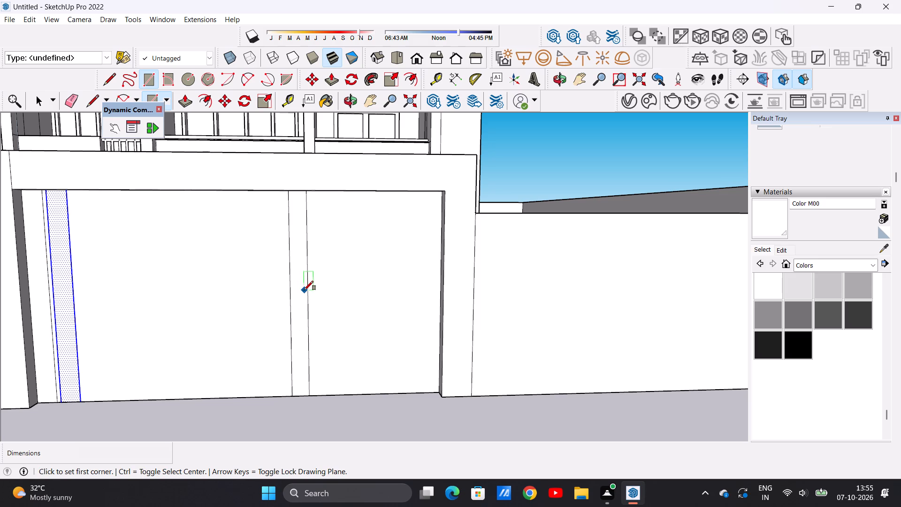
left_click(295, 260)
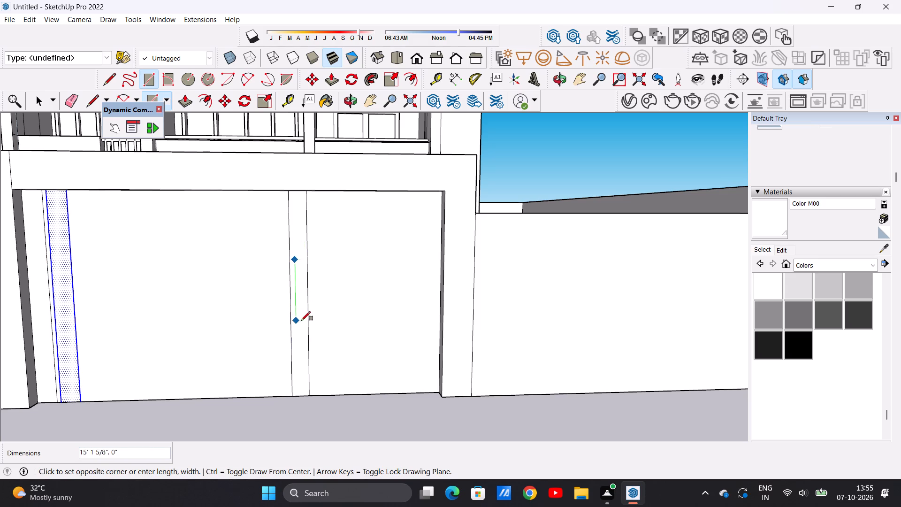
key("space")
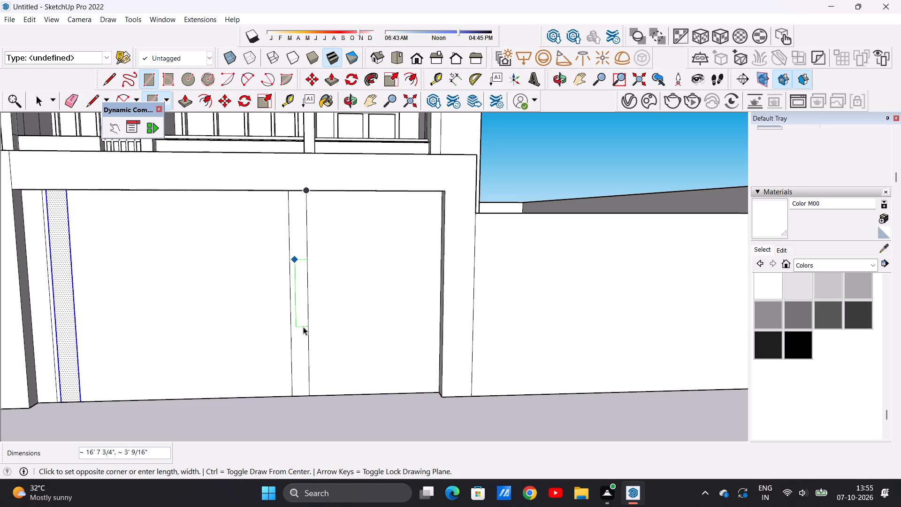
Draw a slim upright handle rectangle about 13' 6" by 1' 3 3/4" within the narrow strip between the two new lines.
type("R")
scroll(304, 327, "up", 6)
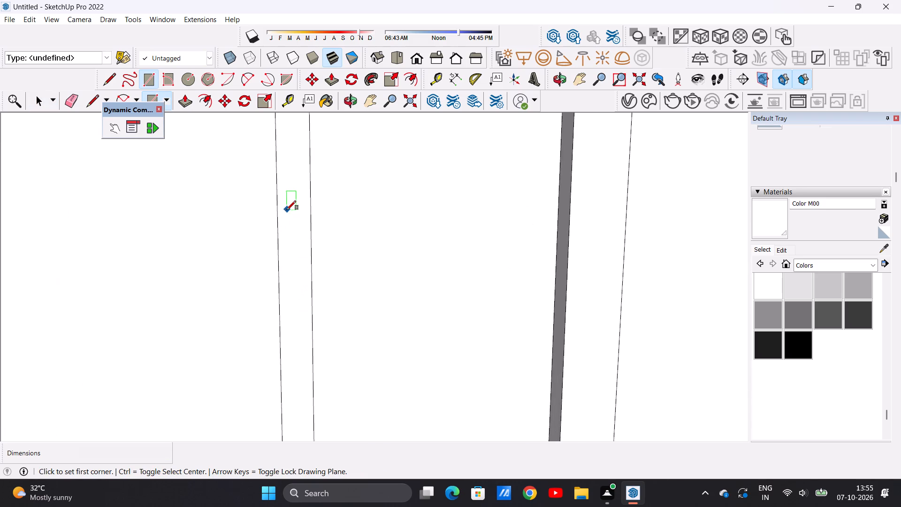
left_click(282, 196)
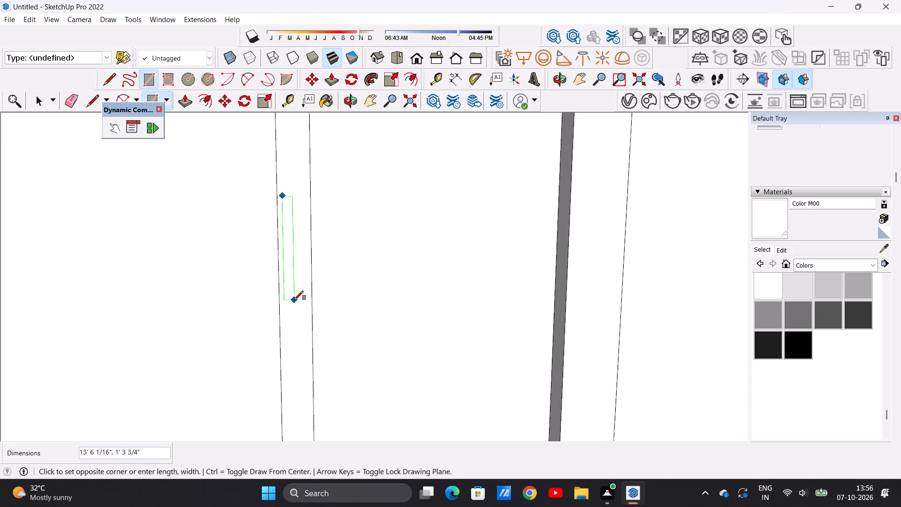
left_click(294, 300)
key("space")
Copy the selected gate-side strip about 5' 8 1/16" along the panel and repeat it as a 7-copy array.
scroll(240, 316, "down", 19)
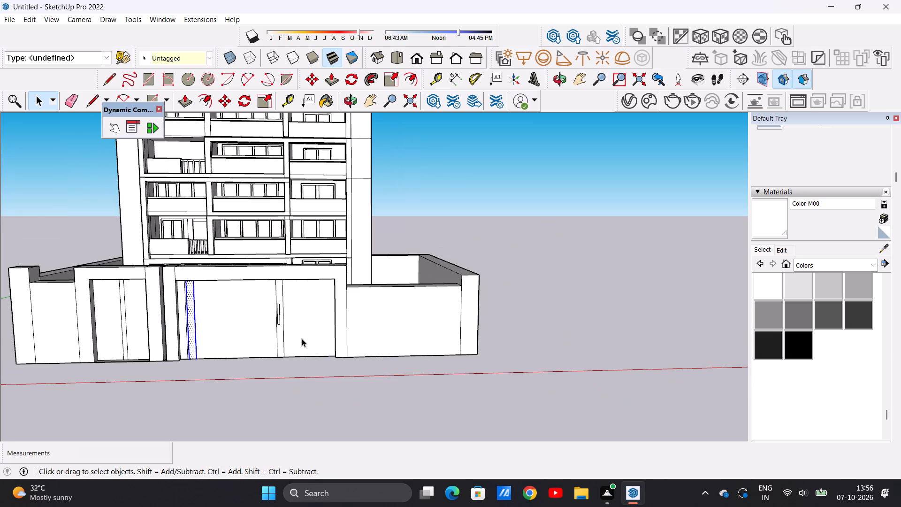
scroll(239, 325, "up", 6)
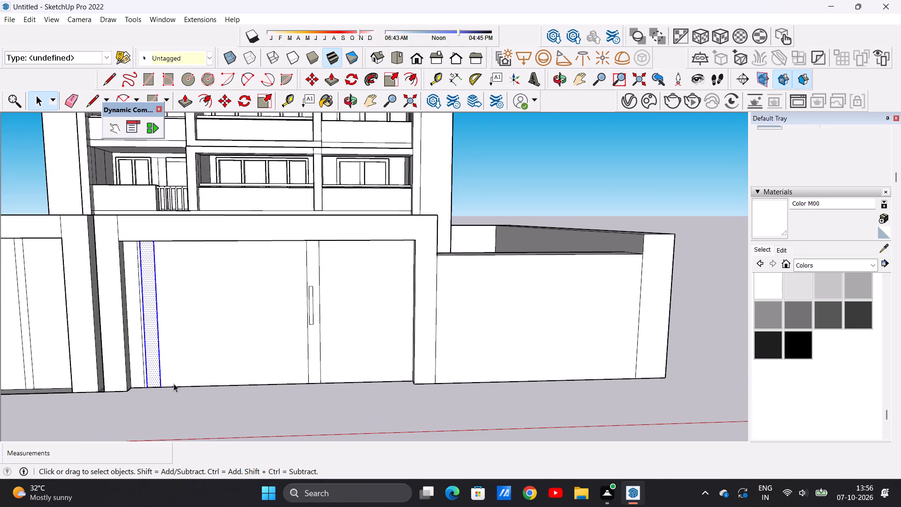
scroll(169, 391, "up", 2)
key("m")
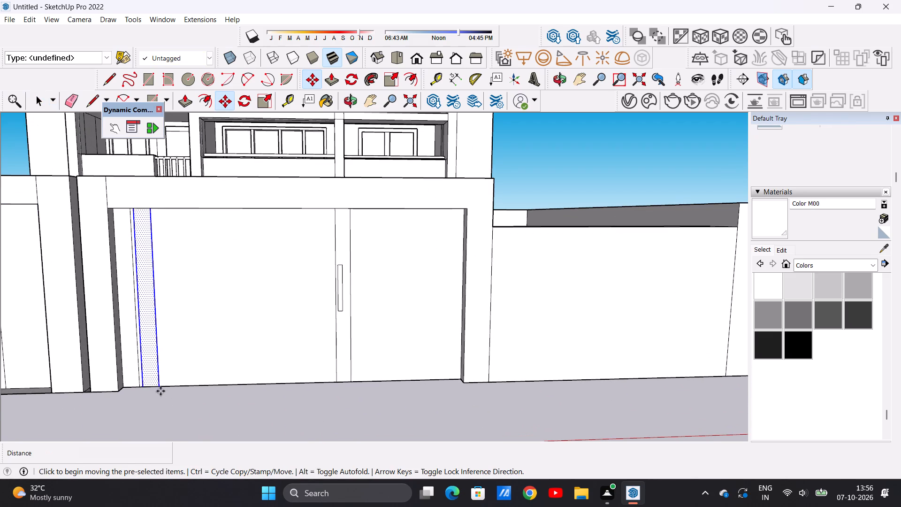
left_click(161, 388)
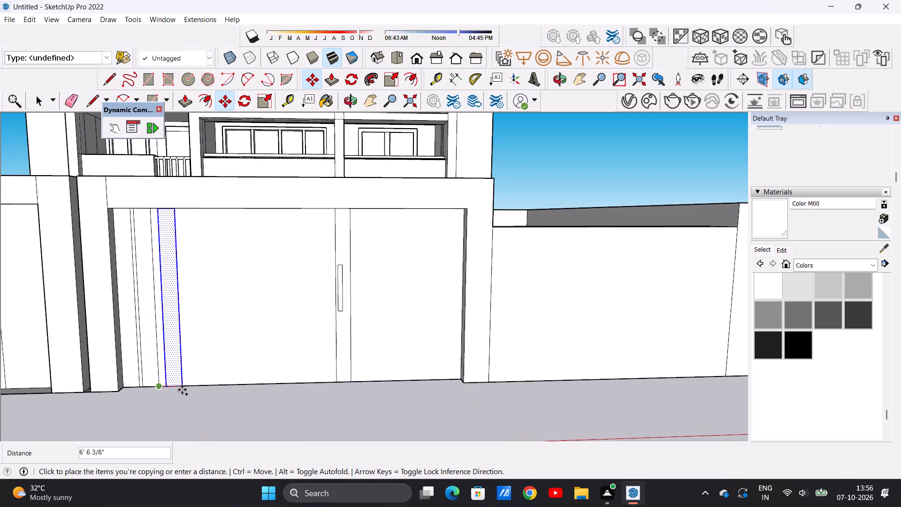
left_click(179, 385)
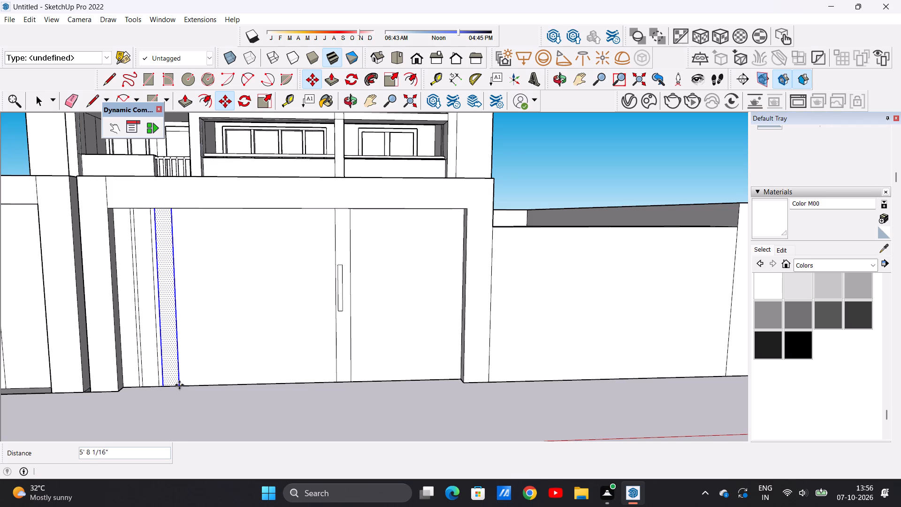
key("shift+asterisk")
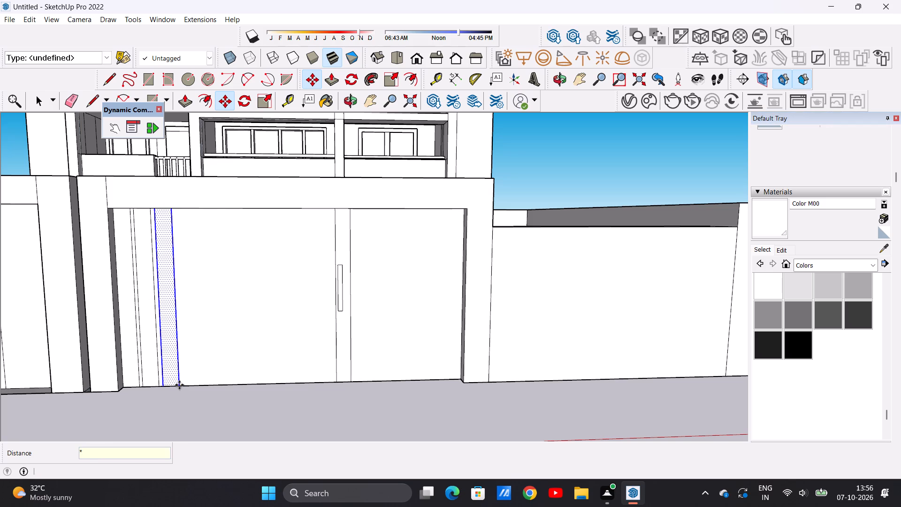
key("7")
key("Return")
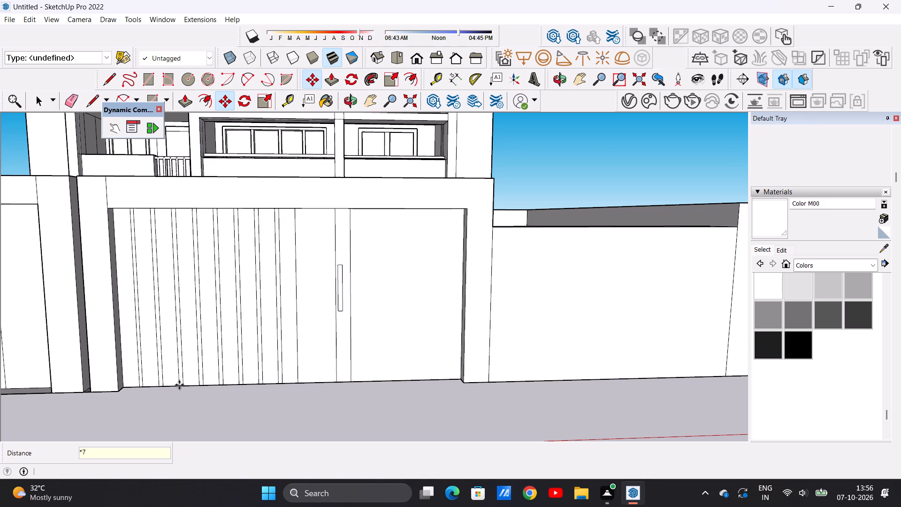
key("space")
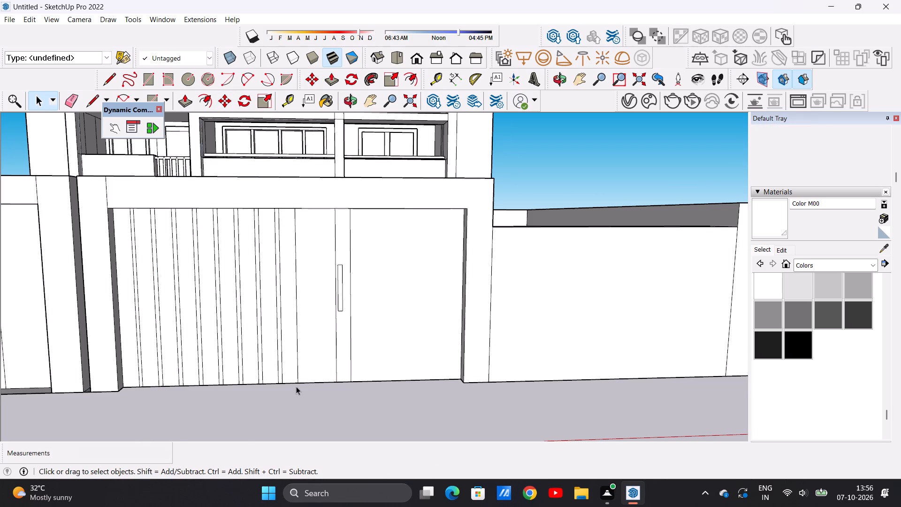
Copy the last arrayed strip with its edges twice more along the panel, about 5' 7 15/16" each time, up to the handle strip.
scroll(296, 383, "up", 6)
double_click(286, 364)
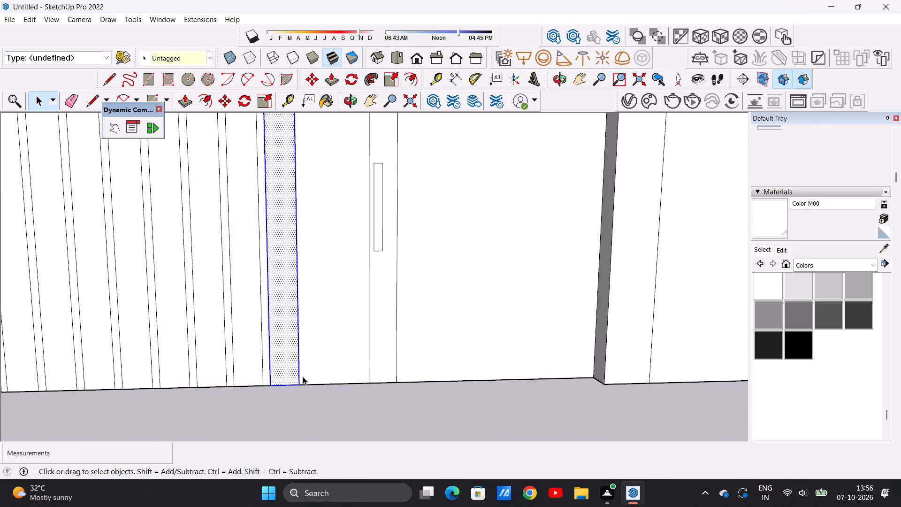
key("m")
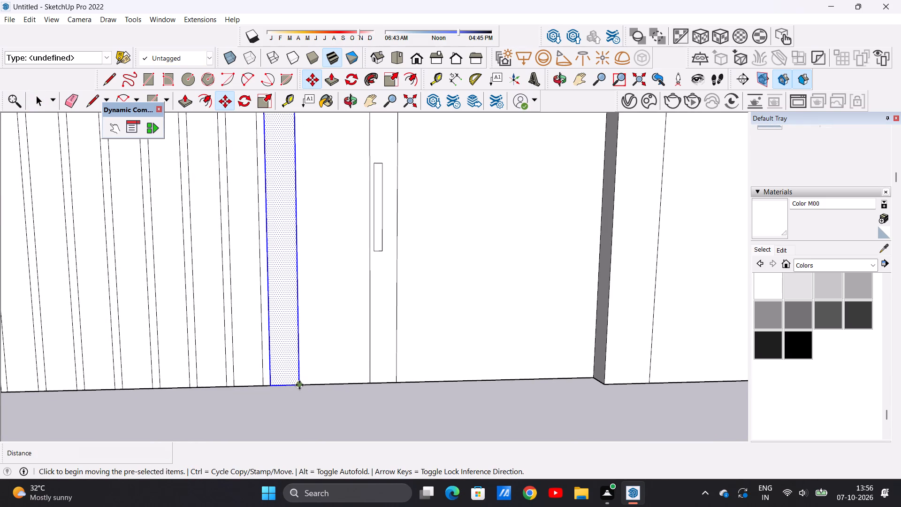
left_click(299, 385)
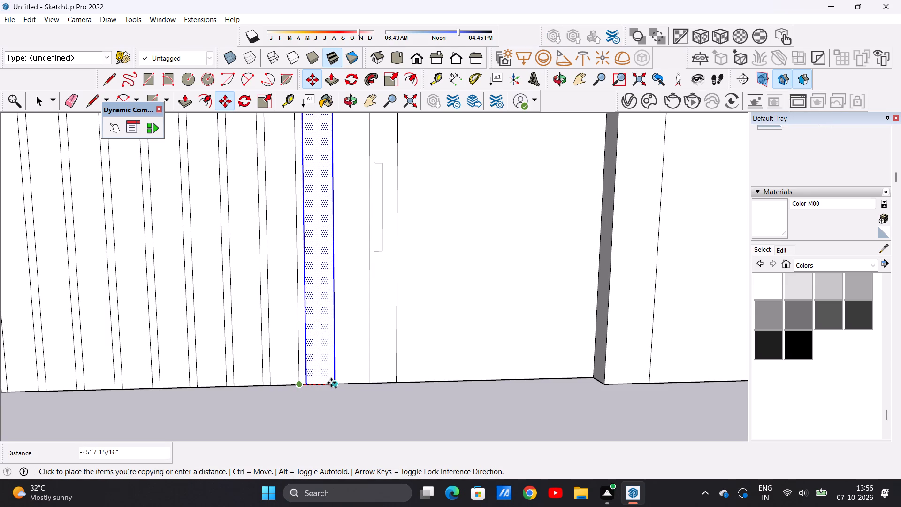
left_click(330, 382)
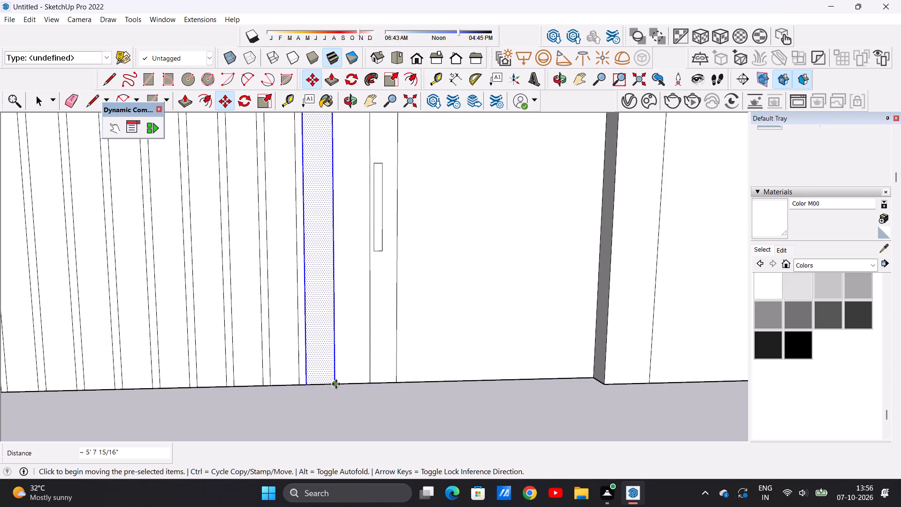
left_click(336, 384)
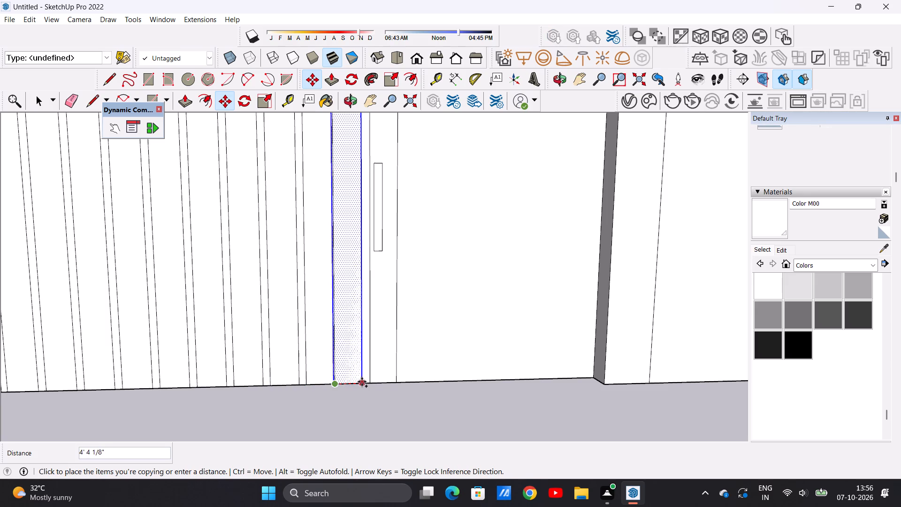
left_click(364, 381)
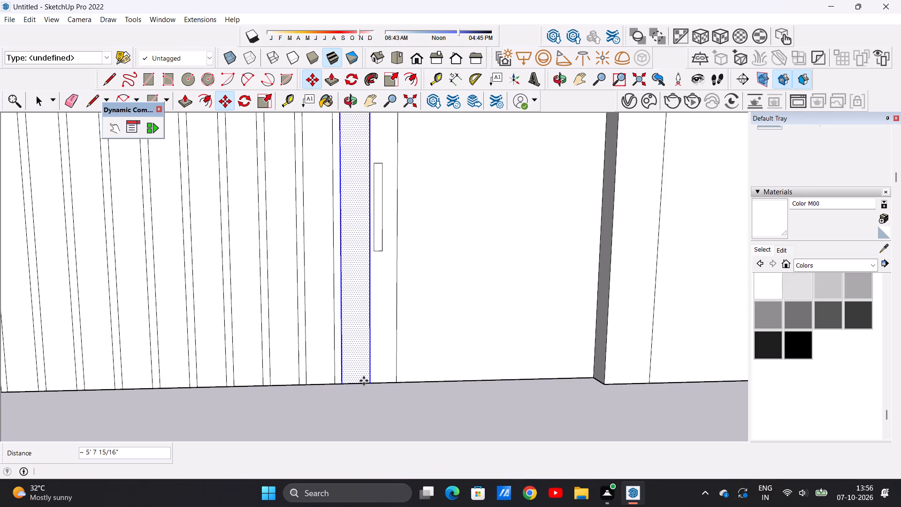
Copy the last full strip before the handle, with its edges, about 15' 10 11/16" along the panel to beyond the handle strip.
key("space")
left_click(313, 402)
scroll(294, 411, "down", 2)
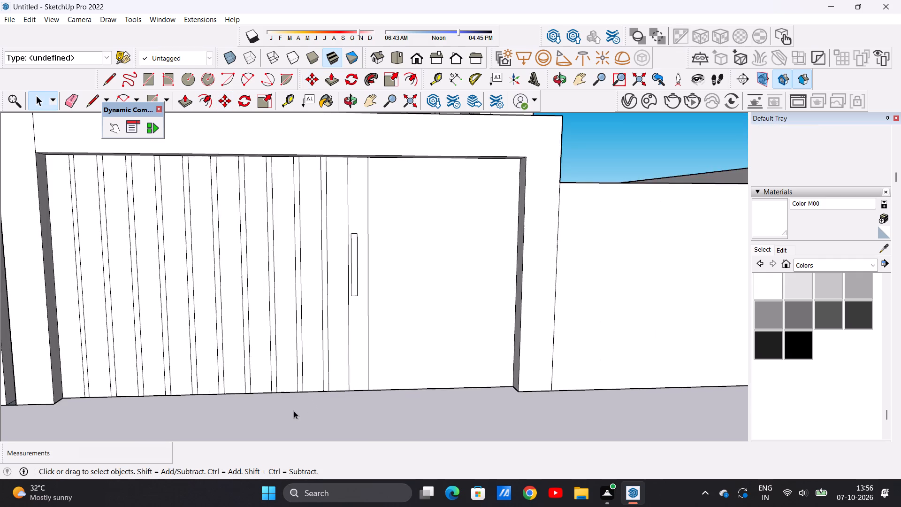
scroll(294, 411, "down", 13)
scroll(377, 395, "up", 11)
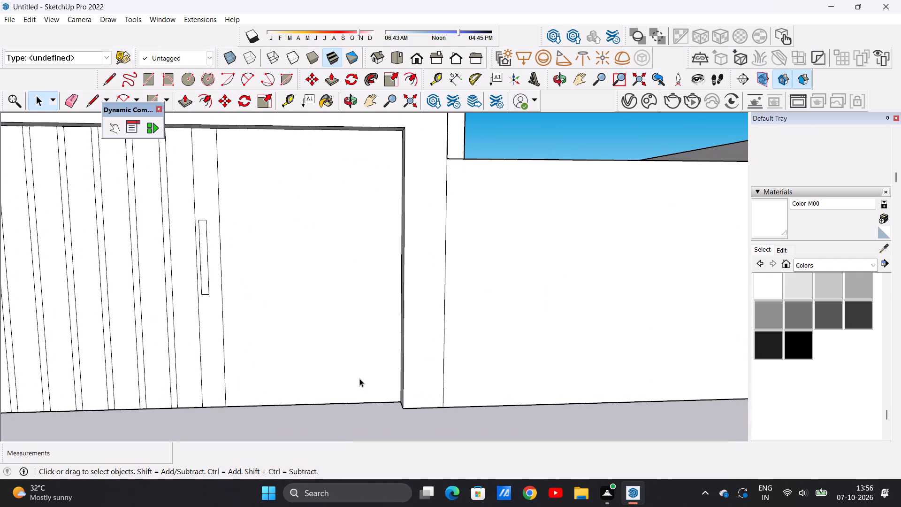
scroll(261, 374, "down", 2)
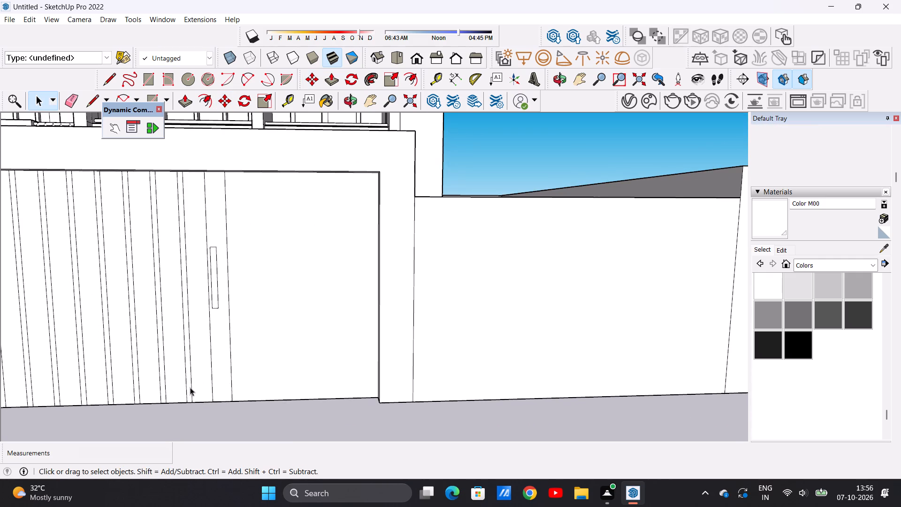
double_click(171, 389)
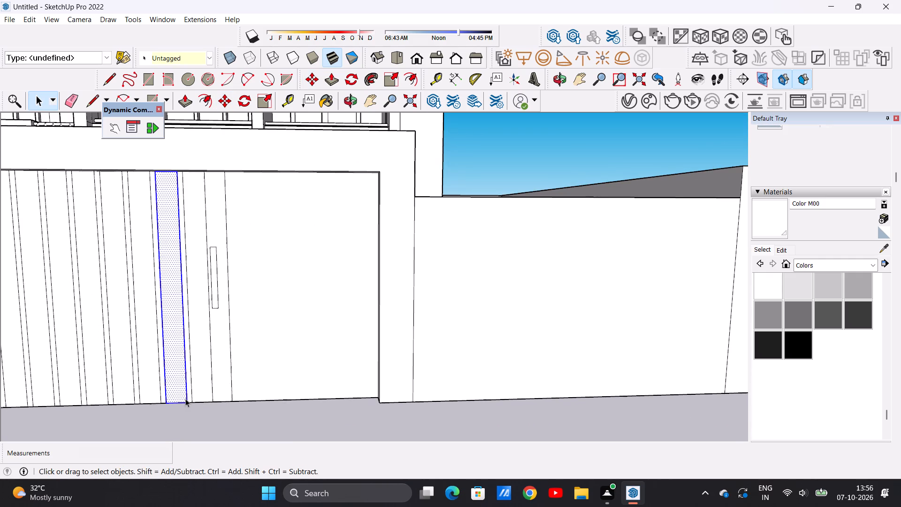
key("m")
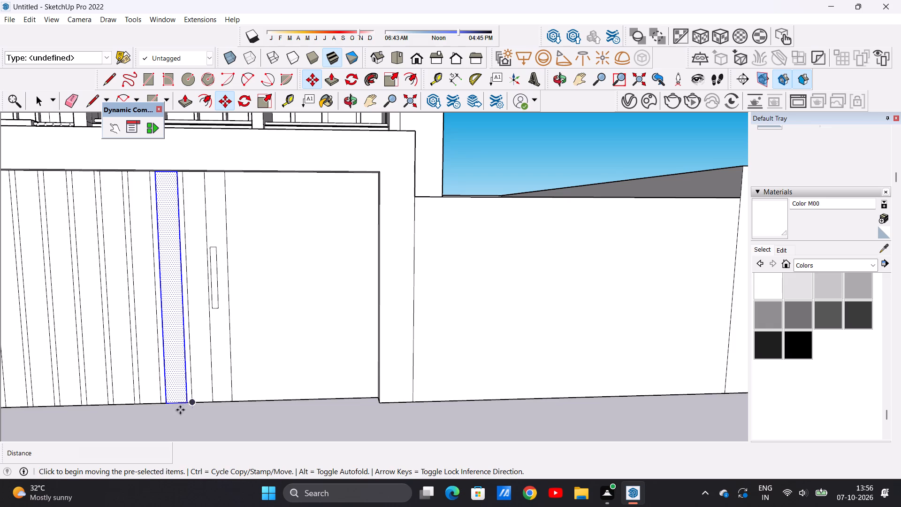
left_click(186, 402)
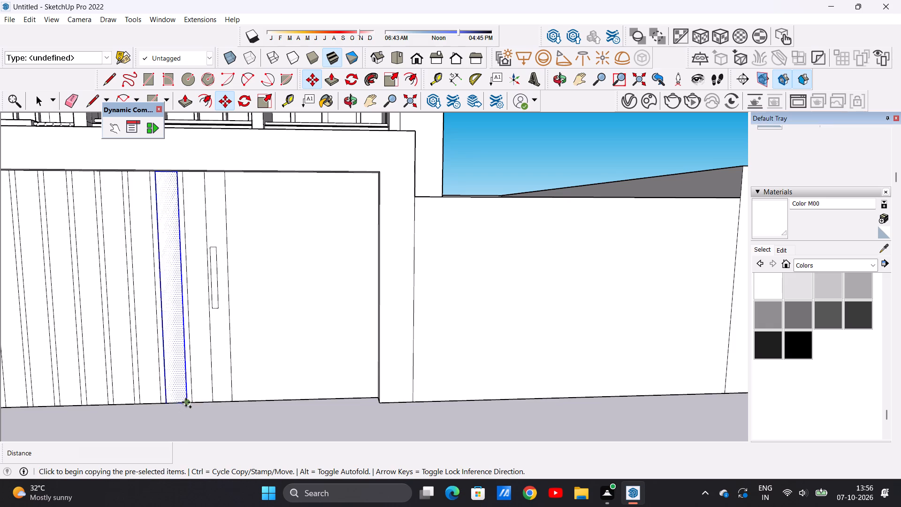
left_click(259, 397)
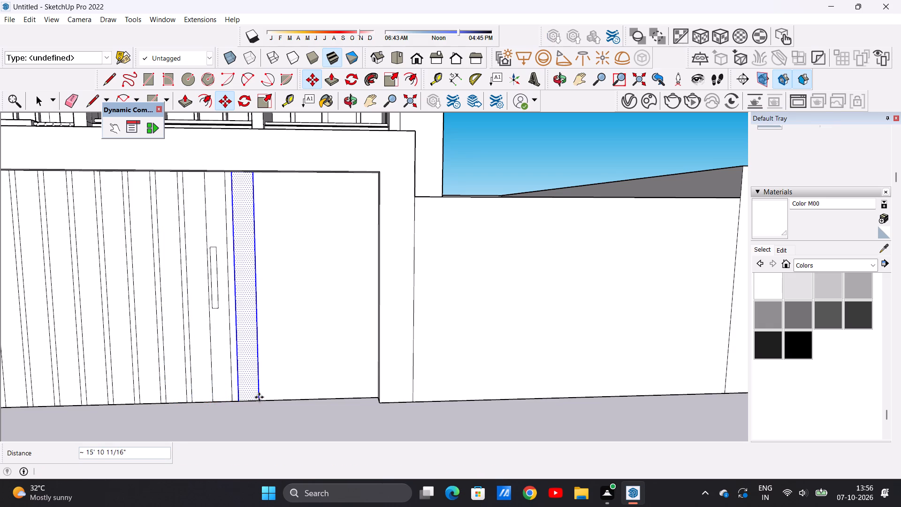
Copy that strip four more times in succession toward the panel's far end, about 5' 9 11/16", 5' 6", 6' 13/16" and 6' 8 1/8".
left_click(259, 402)
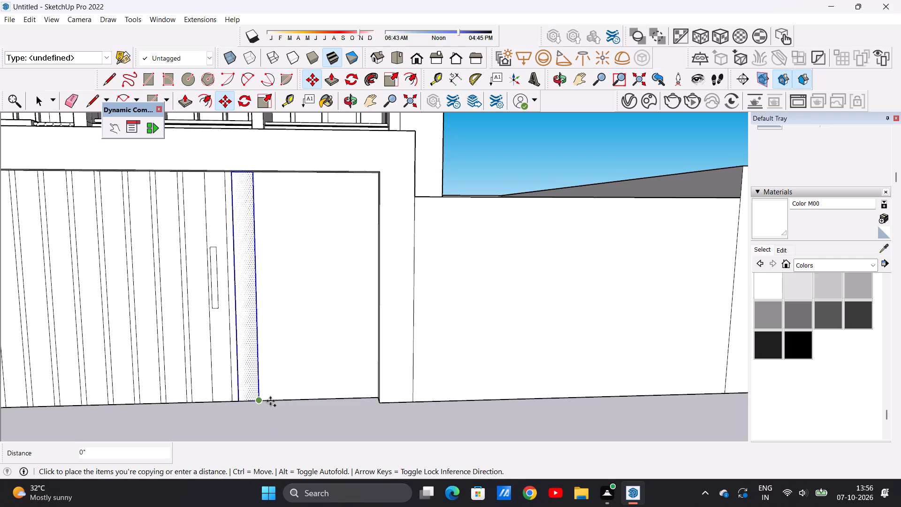
left_click(285, 404)
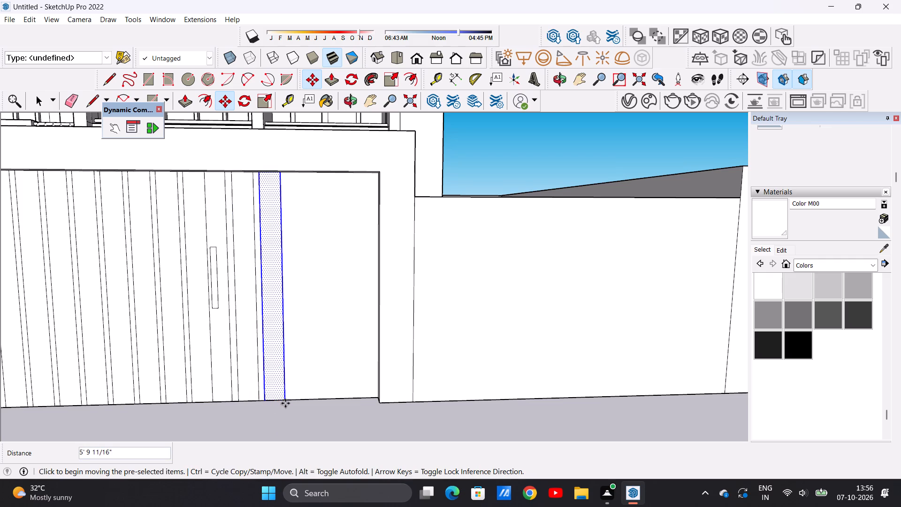
left_click(285, 403)
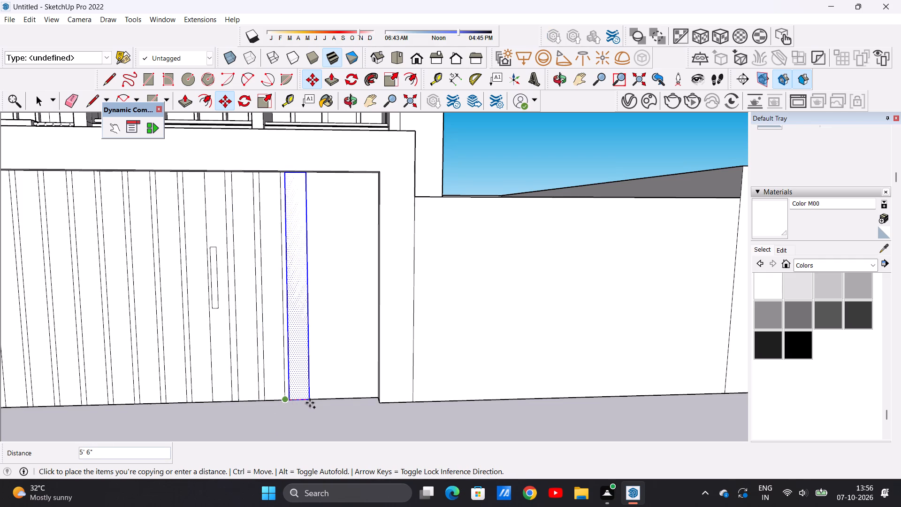
left_click(310, 403)
left_click(310, 402)
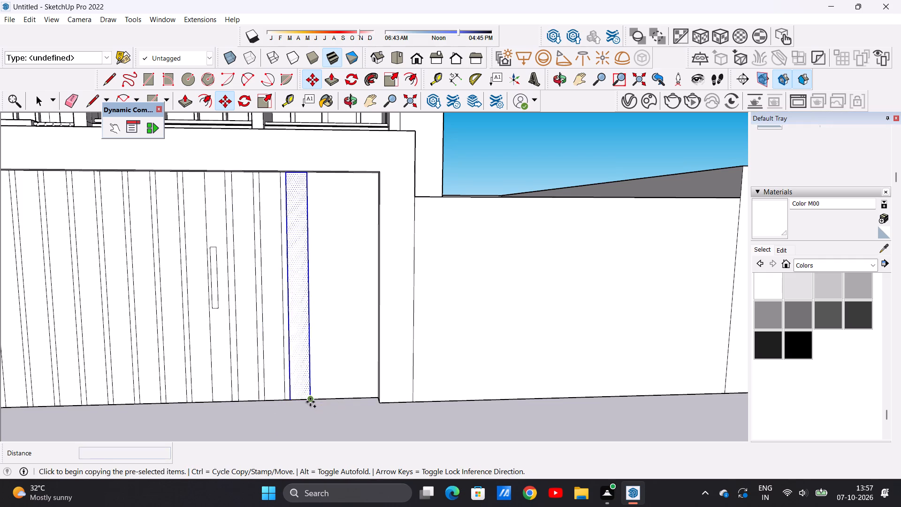
left_click(337, 402)
left_click(337, 400)
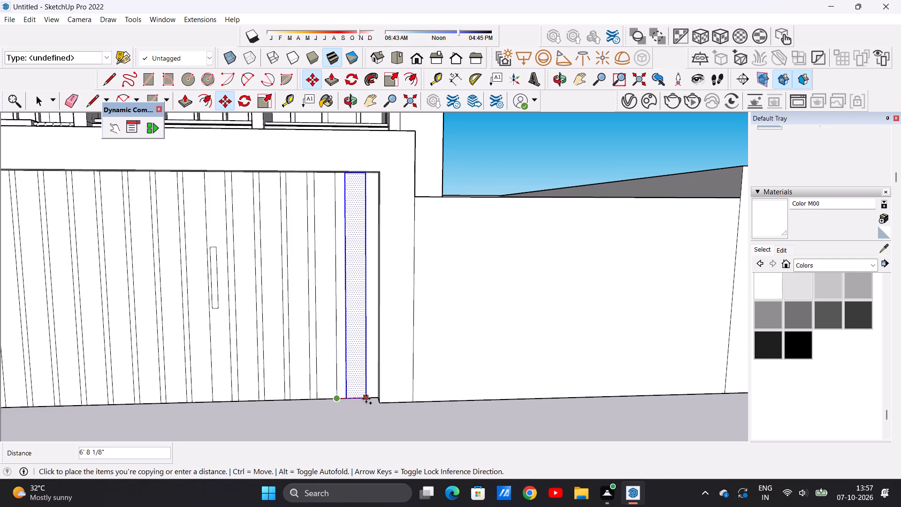
left_click(366, 399)
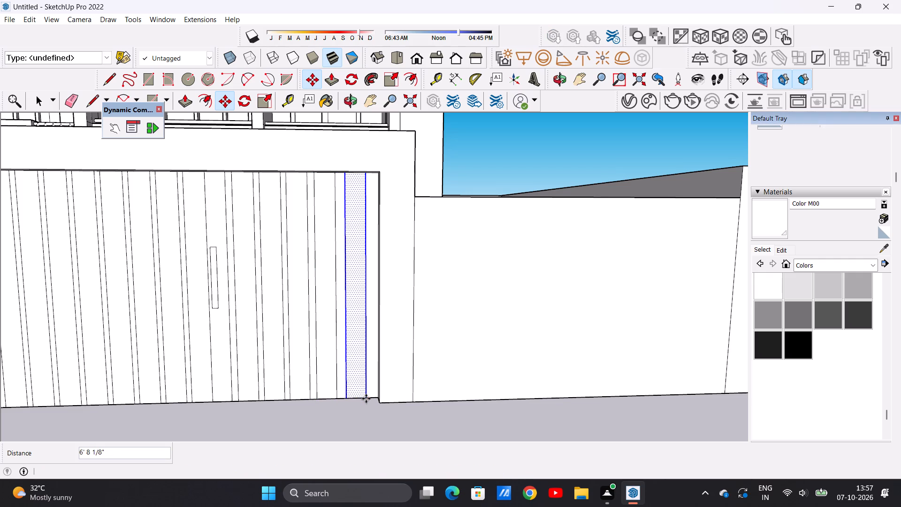
key("space")
left_click(351, 423)
Examine the finished strip pattern on the wide gate panel and the narrower recessed gate panel beside it.
scroll(336, 370, "down", 13)
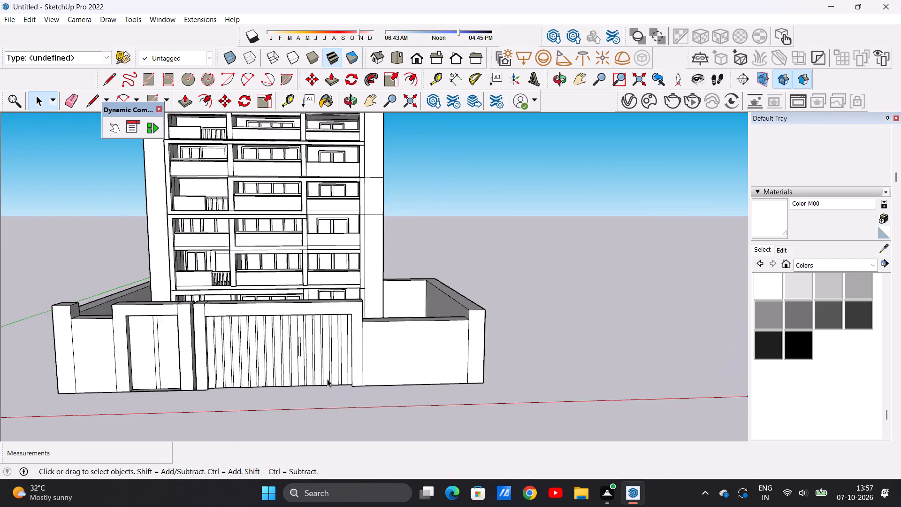
scroll(327, 379, "down", 4)
scroll(327, 382, "up", 7)
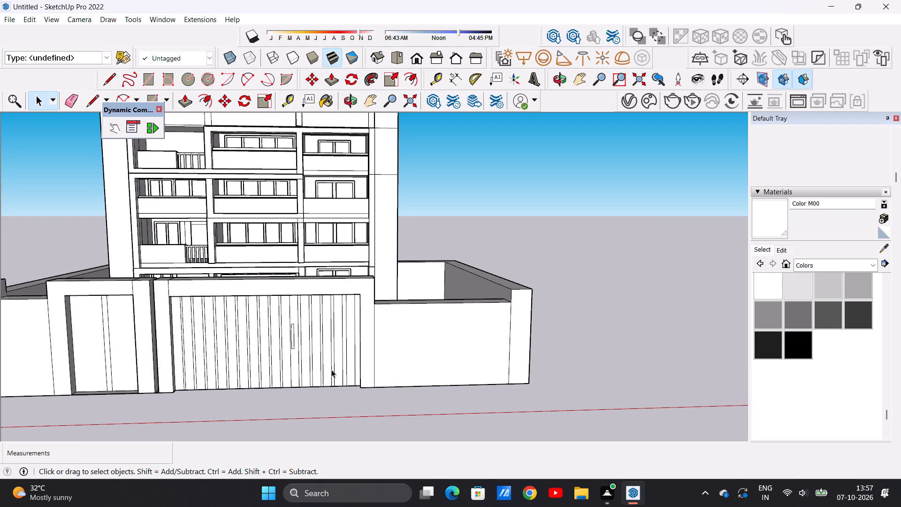
scroll(331, 363, "down", 10)
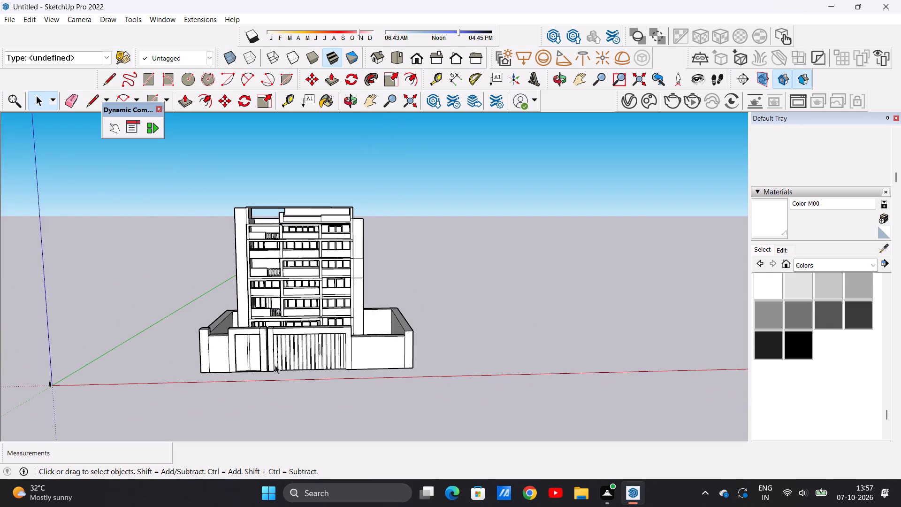
scroll(235, 362, "up", 13)
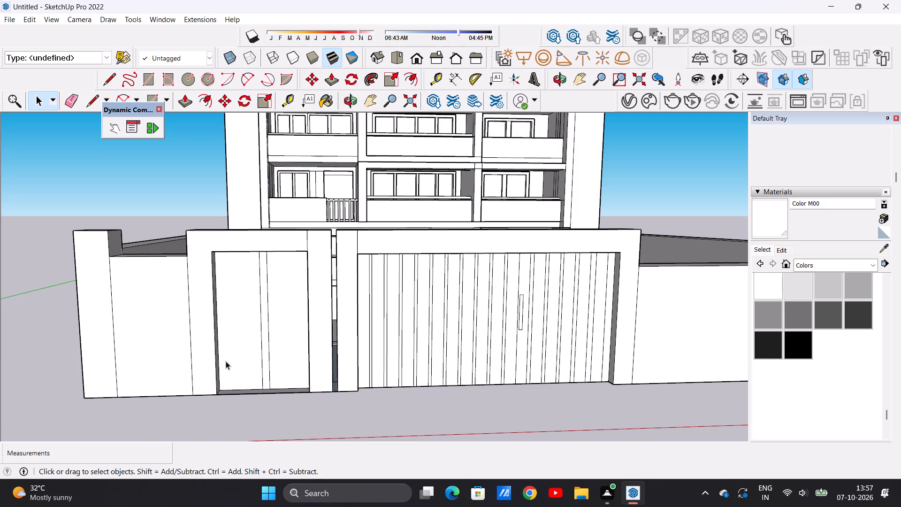
scroll(244, 384, "up", 4)
scroll(234, 376, "down", 7)
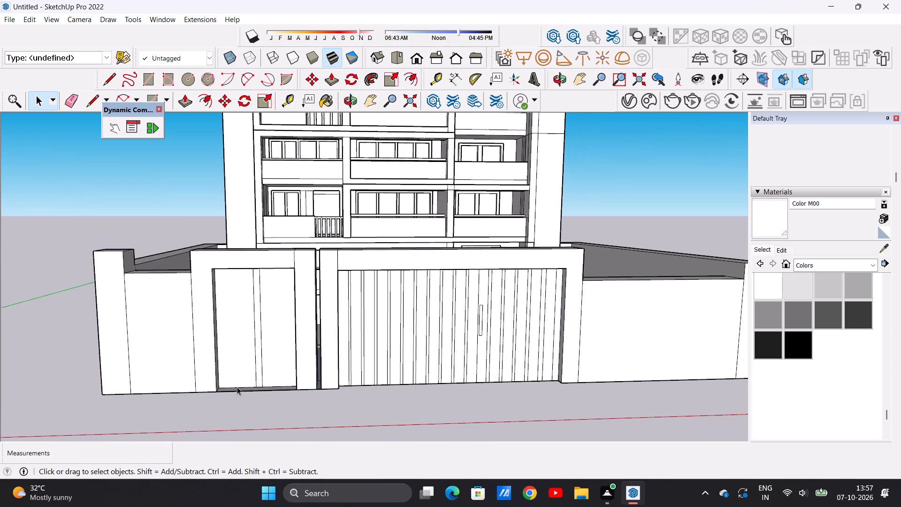
scroll(252, 316, "up", 9)
scroll(232, 341, "down", 6)
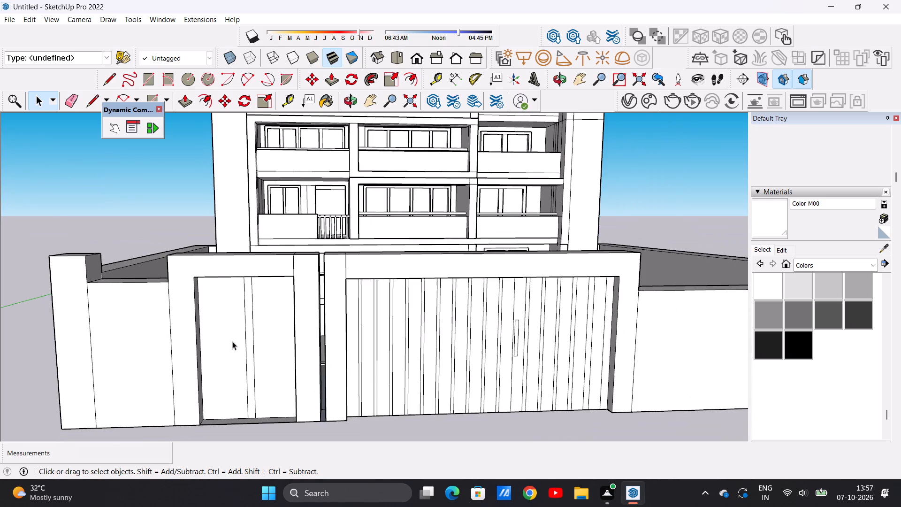
scroll(232, 341, "down", 4)
scroll(225, 408, "up", 6)
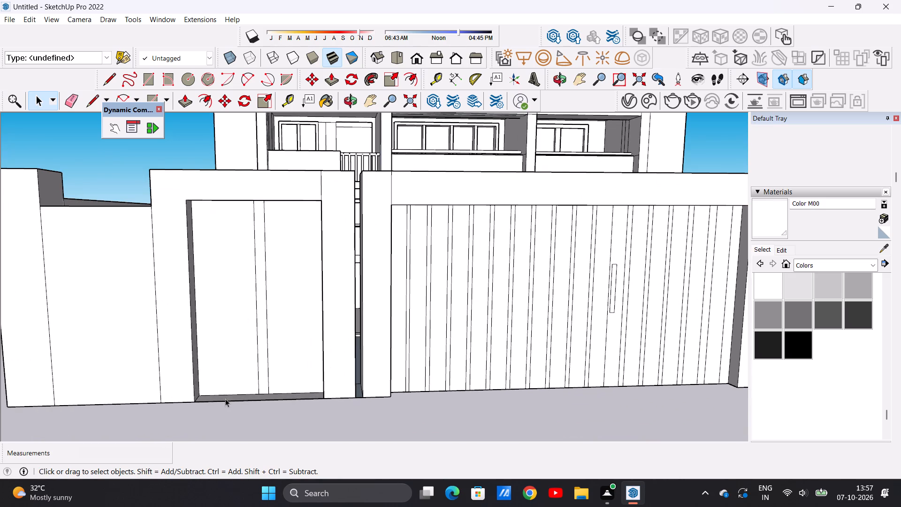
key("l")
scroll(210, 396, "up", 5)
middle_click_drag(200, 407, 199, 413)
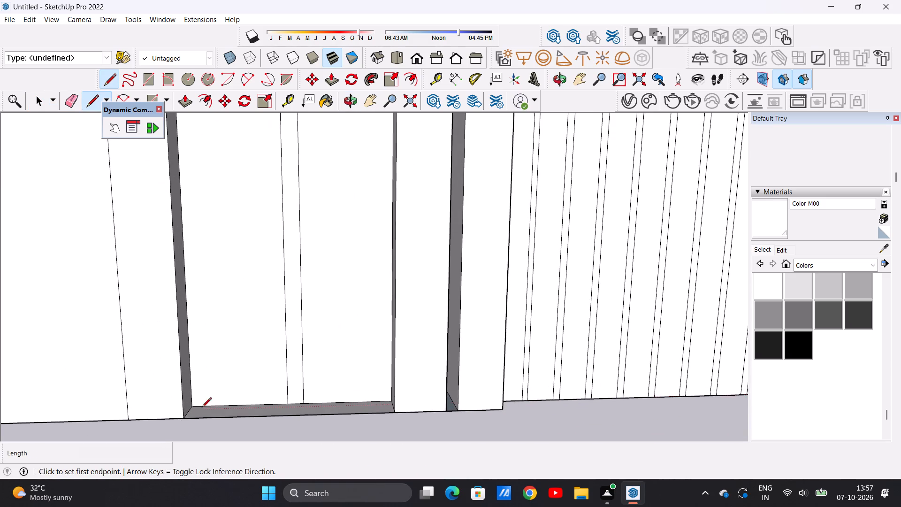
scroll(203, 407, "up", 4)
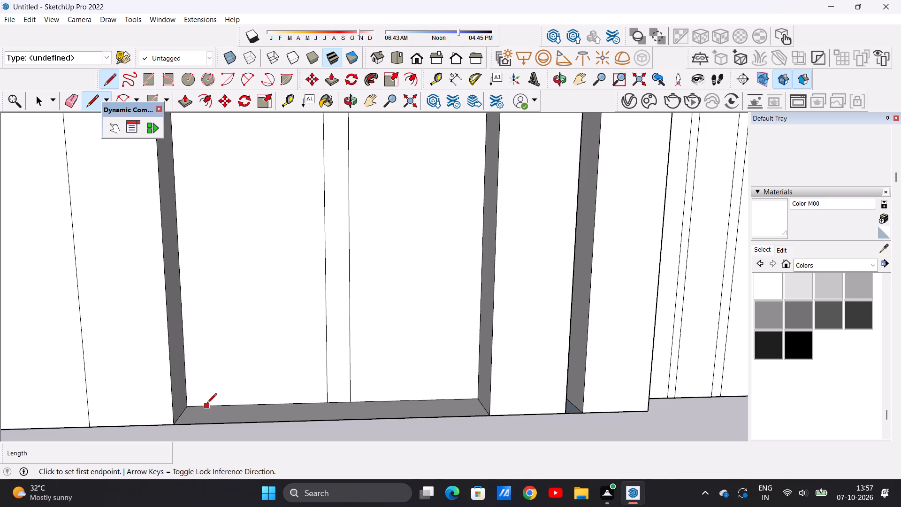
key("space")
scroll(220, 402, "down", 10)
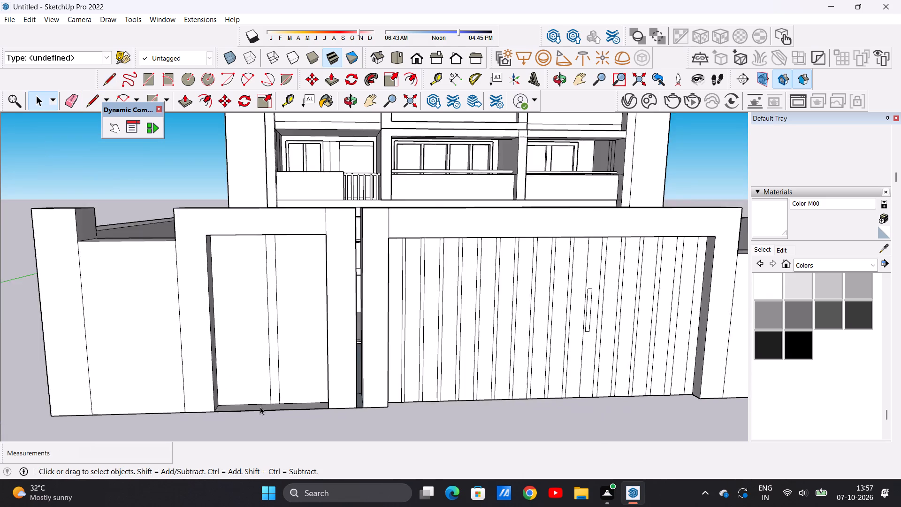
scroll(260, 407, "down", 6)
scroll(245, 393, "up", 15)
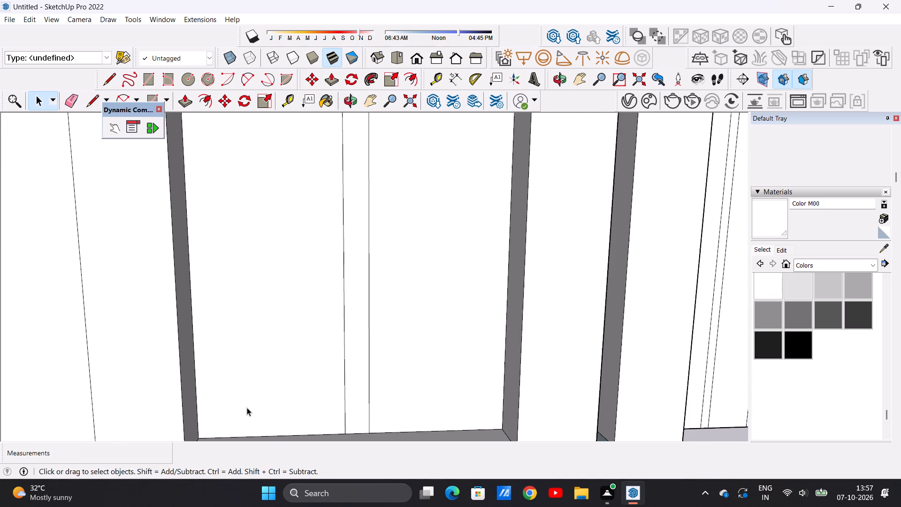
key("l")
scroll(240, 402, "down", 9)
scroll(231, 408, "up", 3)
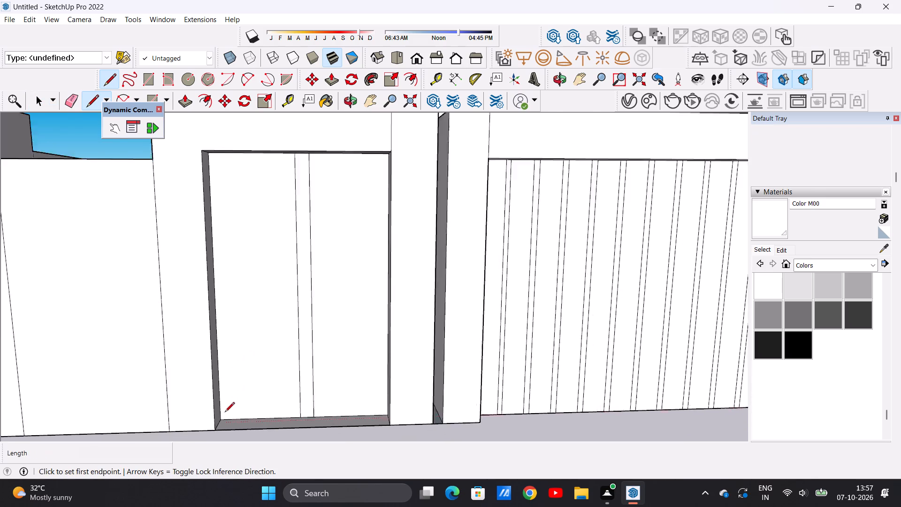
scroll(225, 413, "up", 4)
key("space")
Examine the building's whole front elevation together with the boundary wall and entrance gates.
scroll(263, 402, "down", 20)
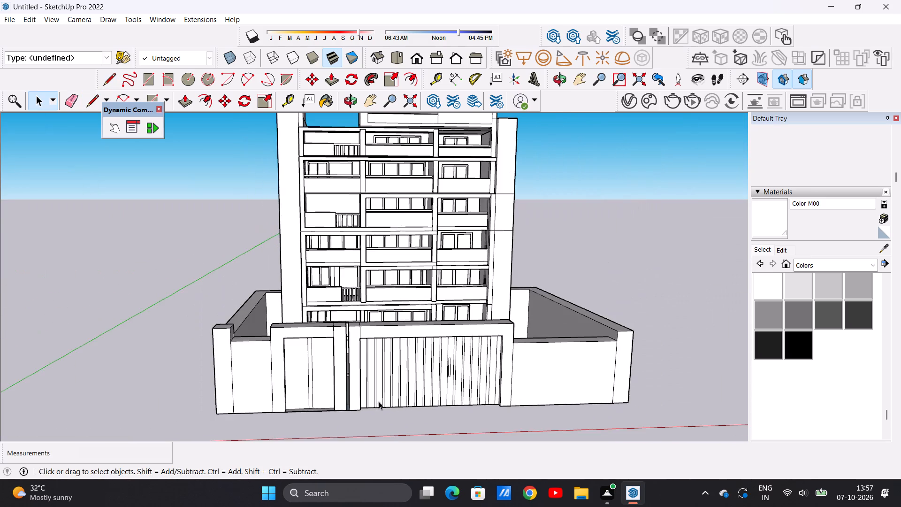
middle_click_drag(378, 401, 368, 375)
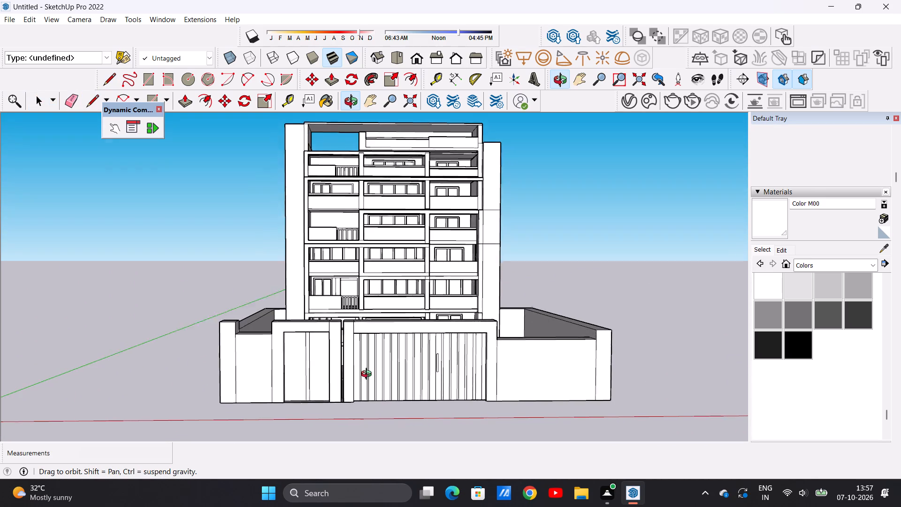
middle_click_drag(368, 375, 367, 375)
scroll(334, 395, "down", 6)
scroll(453, 368, "up", 4)
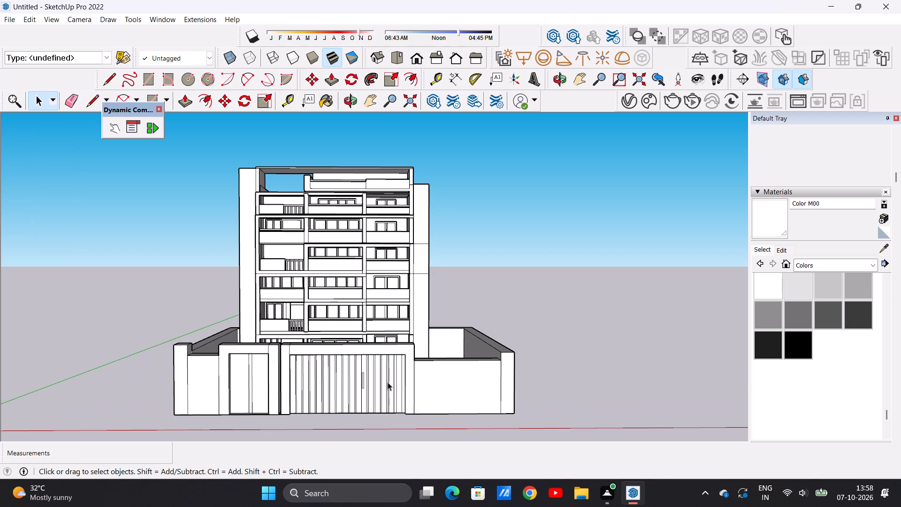
scroll(389, 387, "down", 6)
scroll(380, 394, "up", 6)
scroll(380, 393, "down", 6)
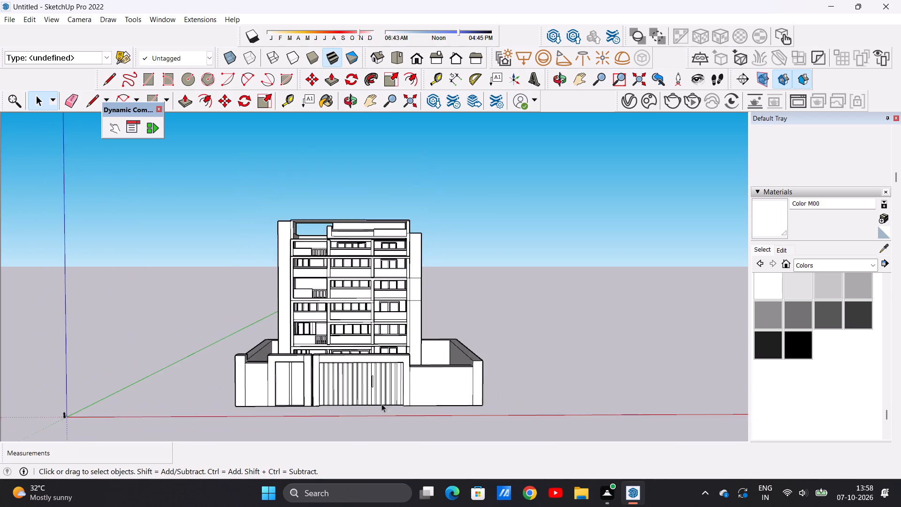
scroll(382, 404, "down", 2)
scroll(399, 268, "up", 14)
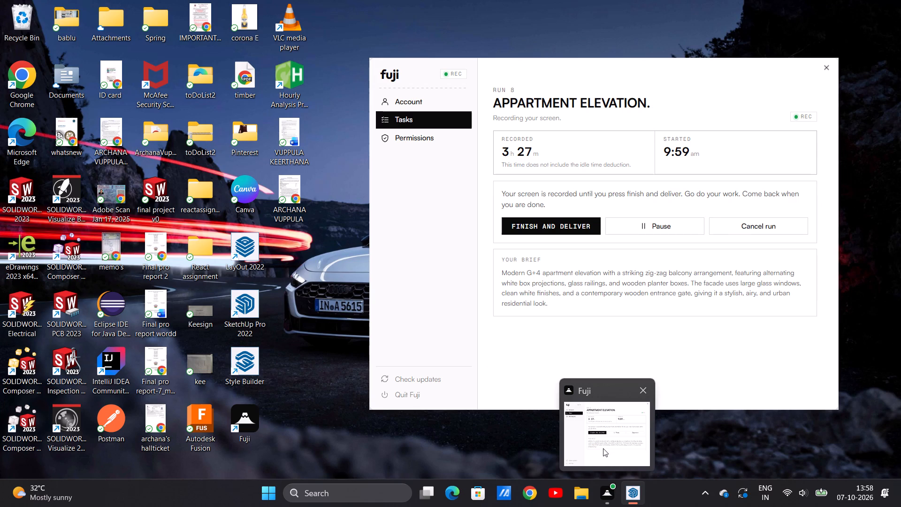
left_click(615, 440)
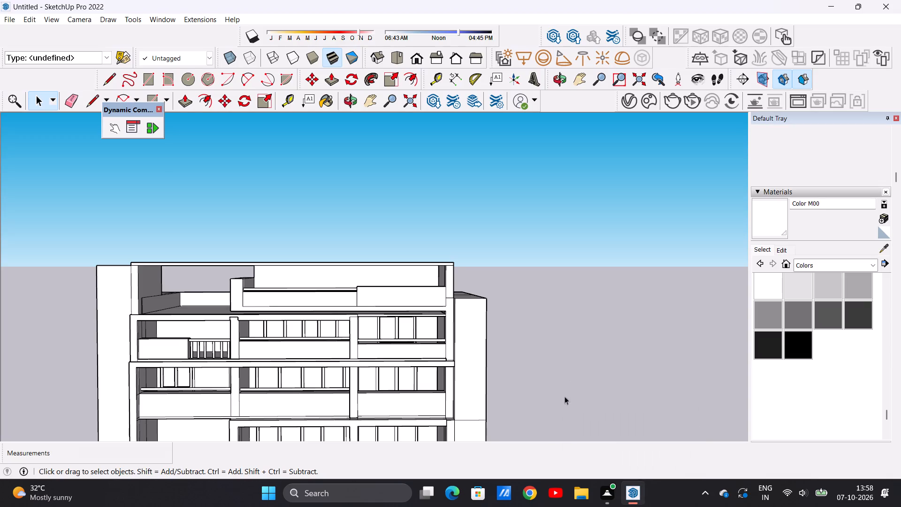
Examine the roof level and the upper-floor balconies of the building's front elevation.
scroll(232, 294, "up", 5)
scroll(271, 276, "down", 9)
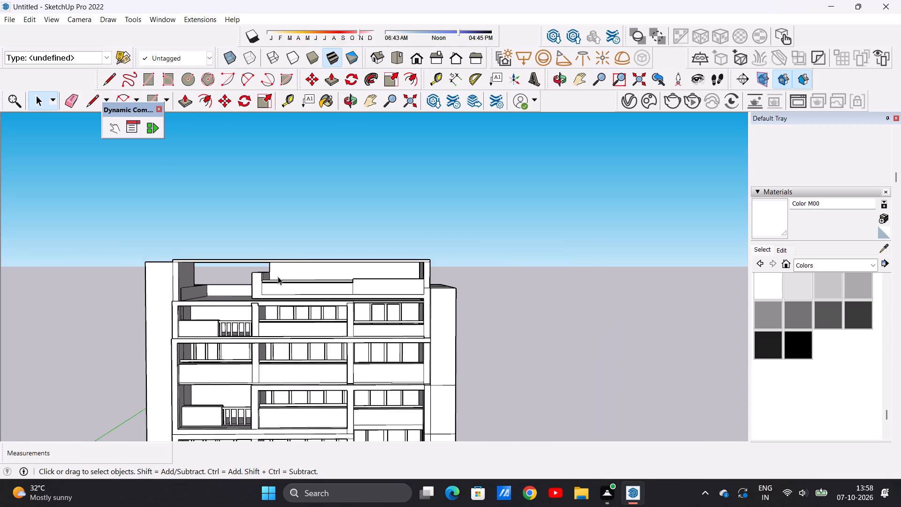
scroll(296, 264, "up", 3)
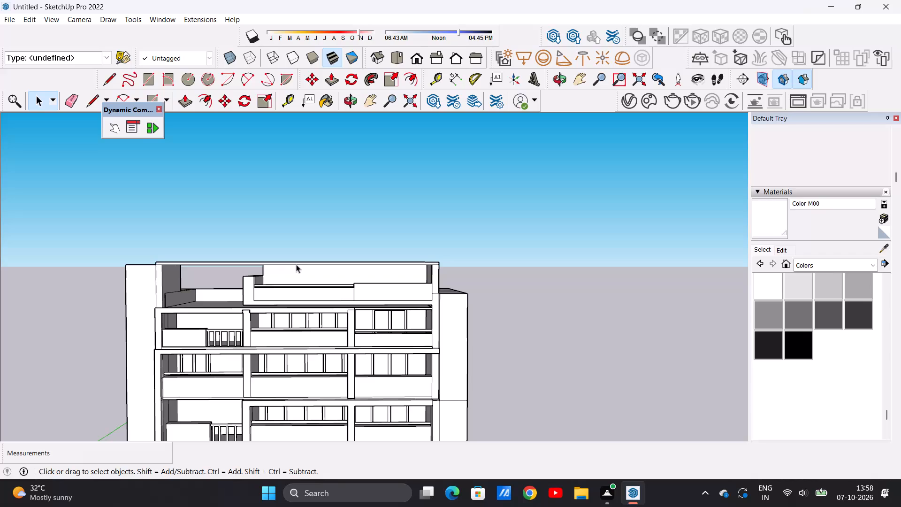
scroll(279, 268, "down", 9)
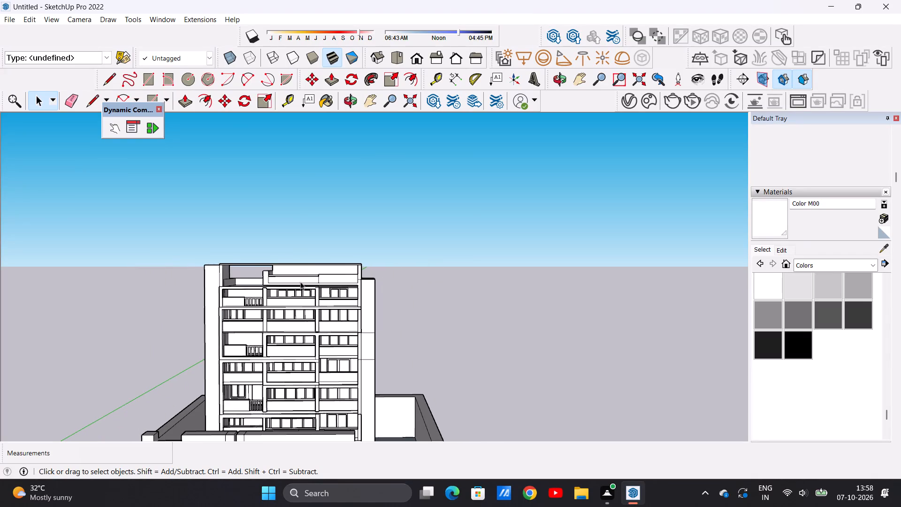
scroll(300, 304, "up", 8)
scroll(312, 290, "down", 1)
scroll(321, 277, "up", 3)
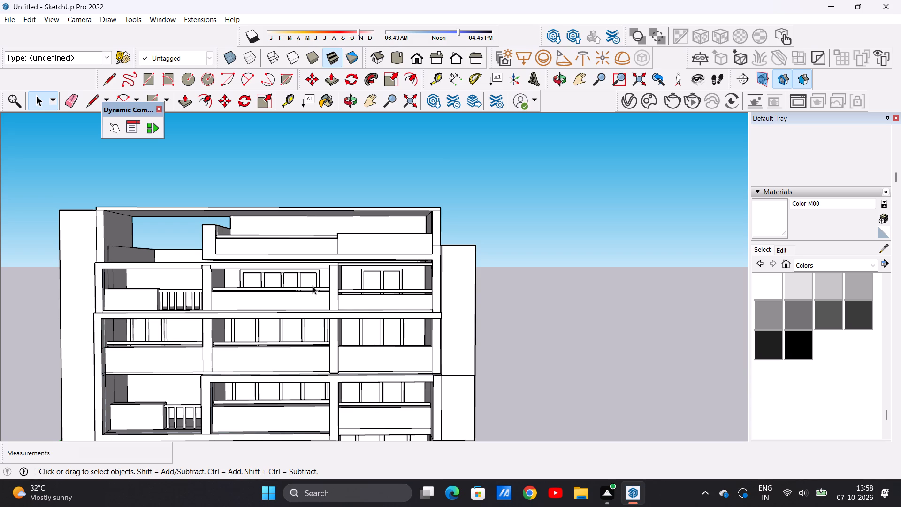
Open the Brick, Cladding and Siding material collection to choose a finish for the building's front.
scroll(305, 287, "down", 8)
scroll(284, 343, "up", 5)
scroll(286, 167, "up", 2)
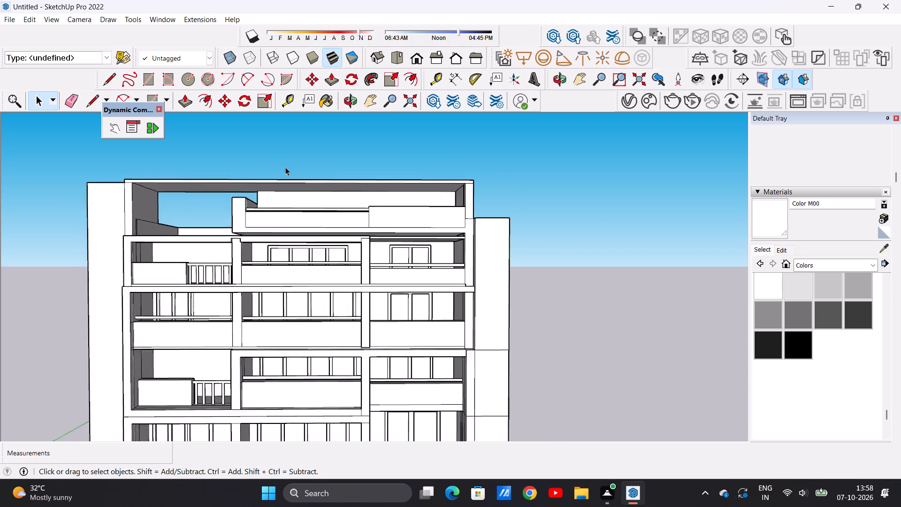
scroll(285, 167, "up", 2)
scroll(341, 200, "down", 3)
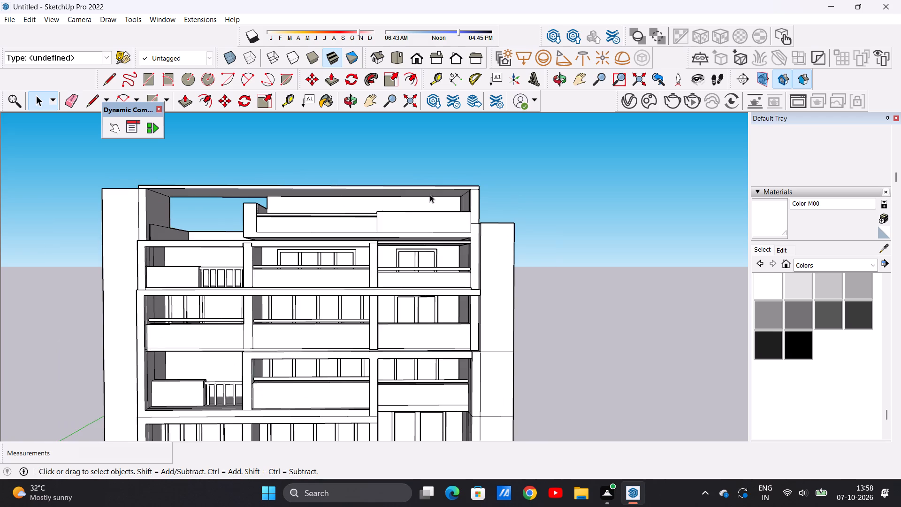
scroll(431, 212, "up", 4)
left_click(874, 267)
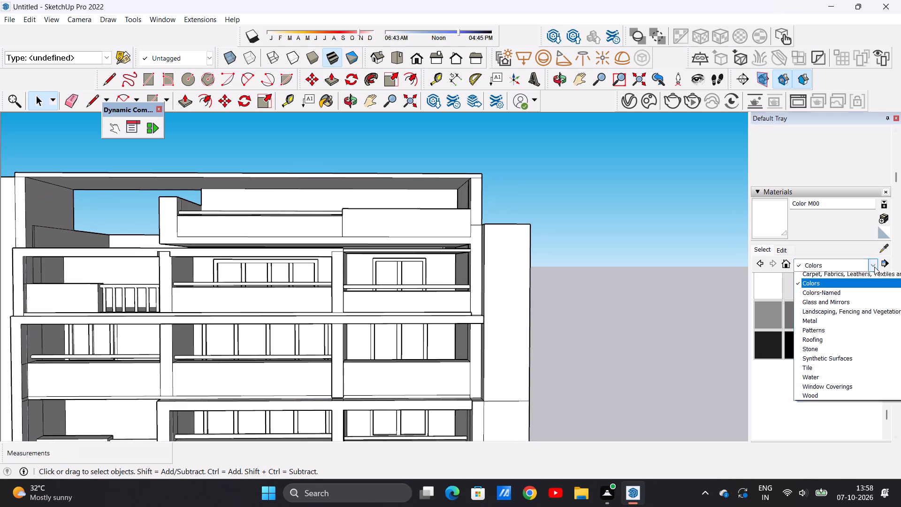
left_click(844, 289)
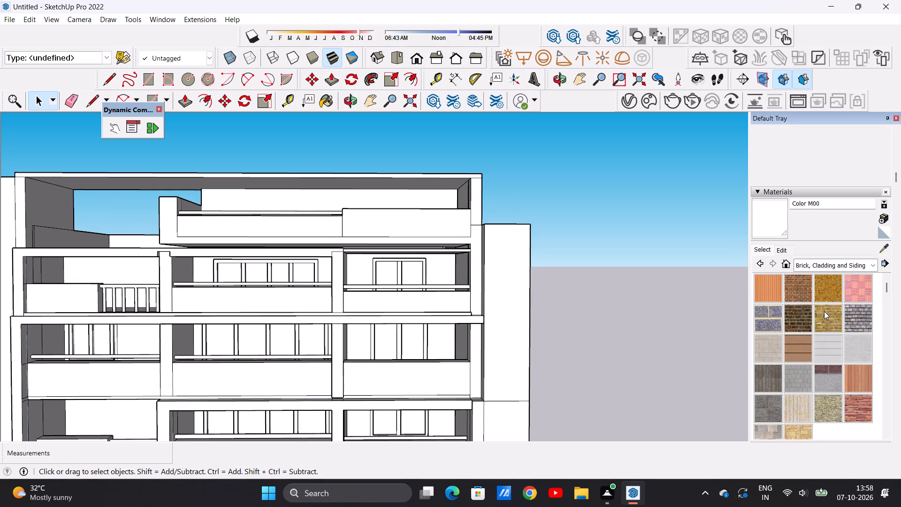
scroll(824, 311, "down", 1)
scroll(824, 311, "up", 1)
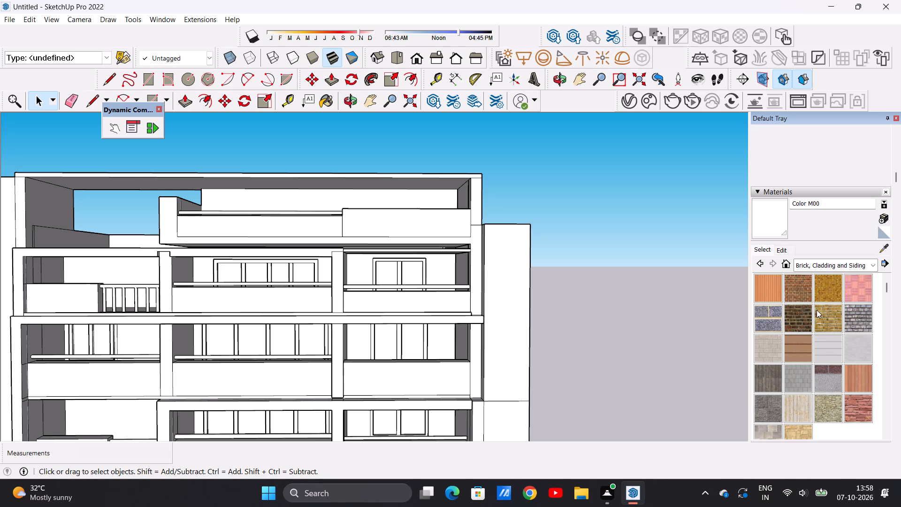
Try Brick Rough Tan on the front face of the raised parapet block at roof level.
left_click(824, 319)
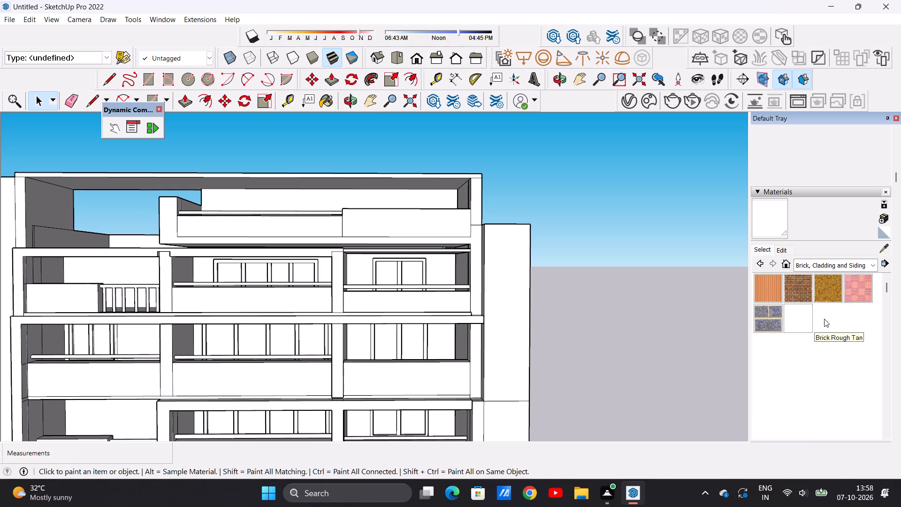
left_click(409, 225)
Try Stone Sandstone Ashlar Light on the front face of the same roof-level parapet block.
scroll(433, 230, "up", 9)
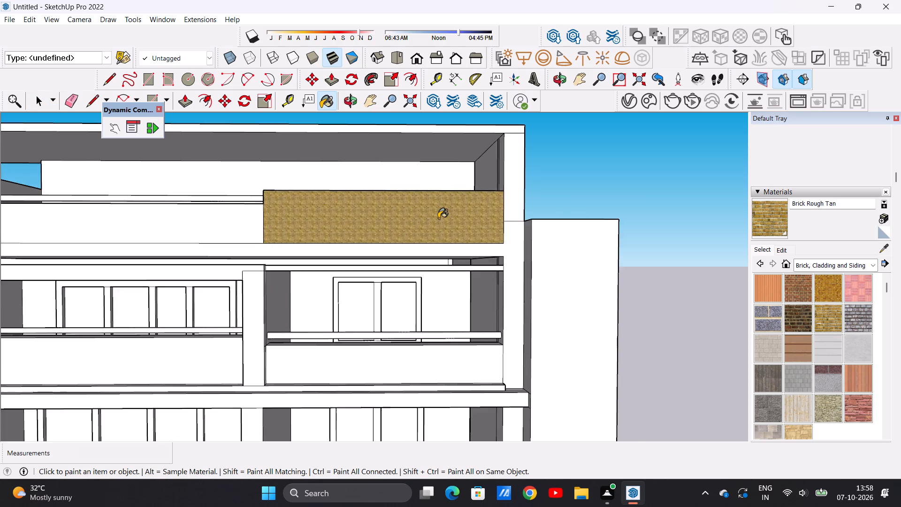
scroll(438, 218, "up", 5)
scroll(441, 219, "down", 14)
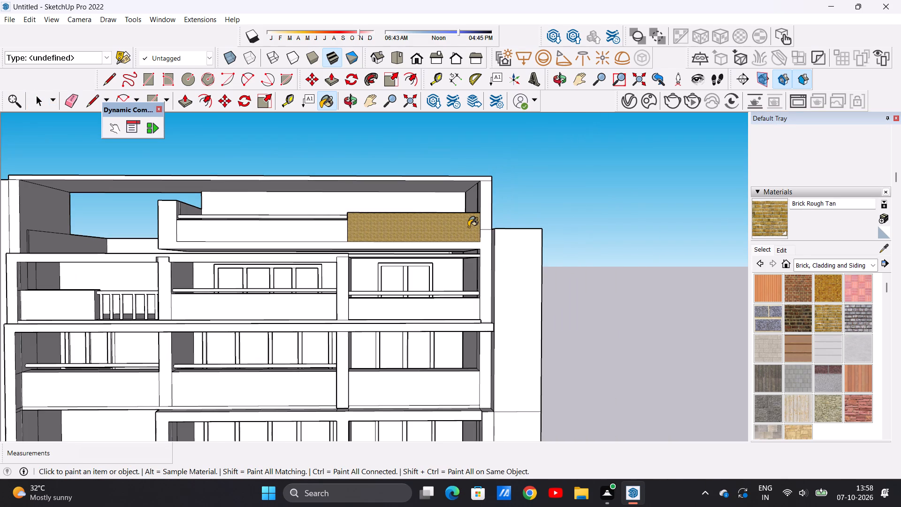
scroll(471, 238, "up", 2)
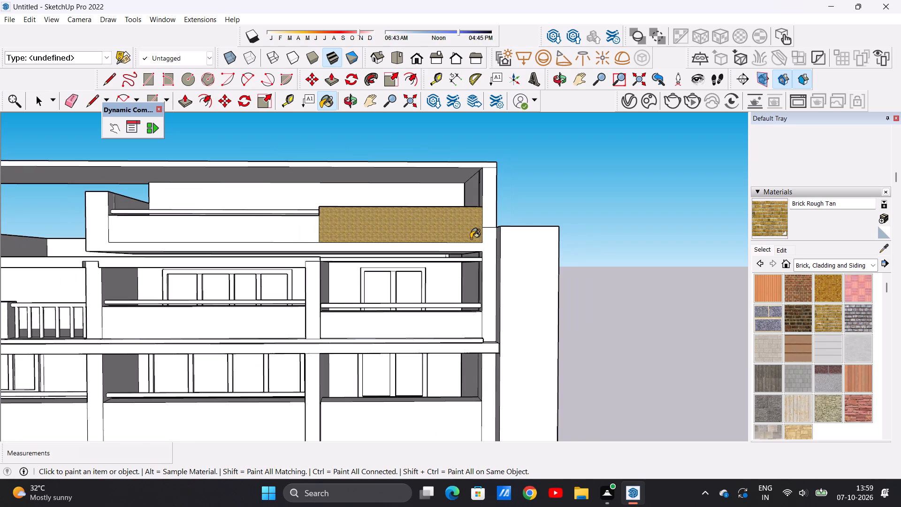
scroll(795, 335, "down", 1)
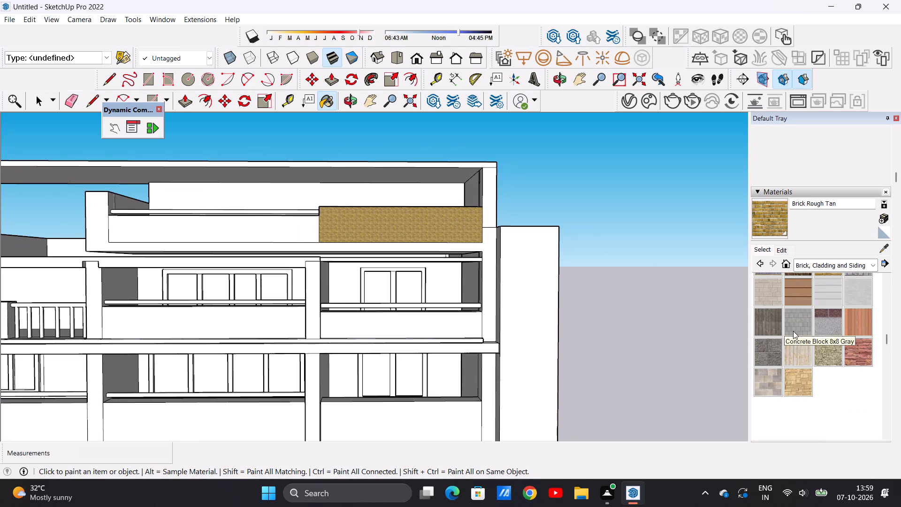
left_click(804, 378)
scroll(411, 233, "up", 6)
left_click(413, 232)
Paint the front face of the roof-level parapet block with Stone Flagstone Ashlar.
scroll(413, 233, "down", 6)
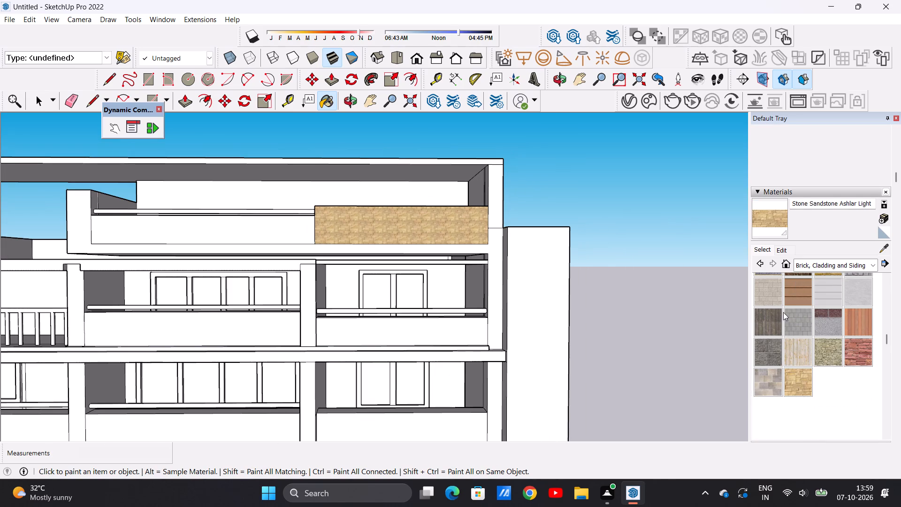
left_click(856, 345)
scroll(425, 219, "up", 7)
left_click(427, 228)
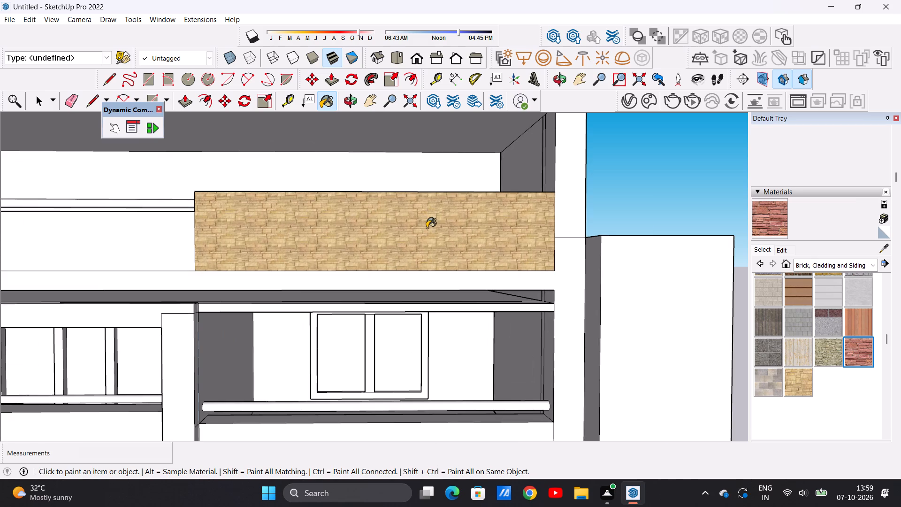
Set the Stone Flagstone Ashlar texture size to 8' by 8'.
scroll(425, 251, "down", 11)
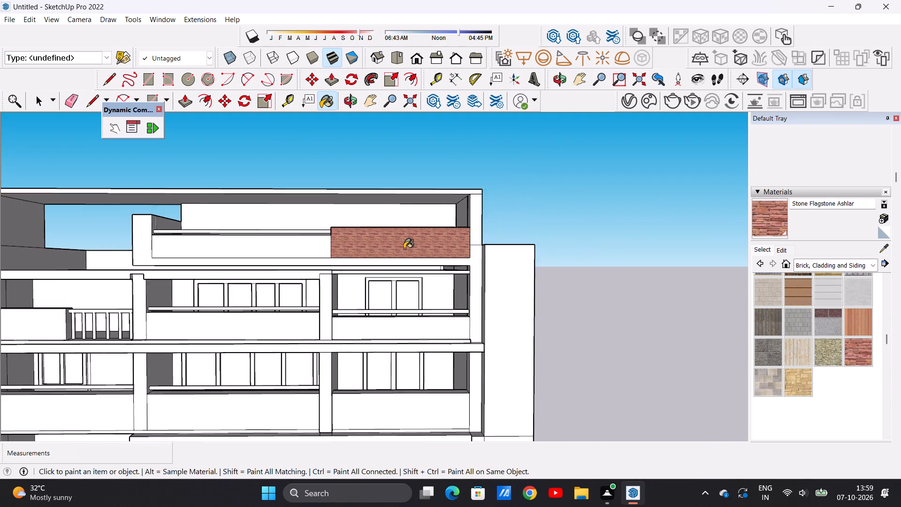
scroll(404, 249, "down", 2)
scroll(423, 247, "up", 13)
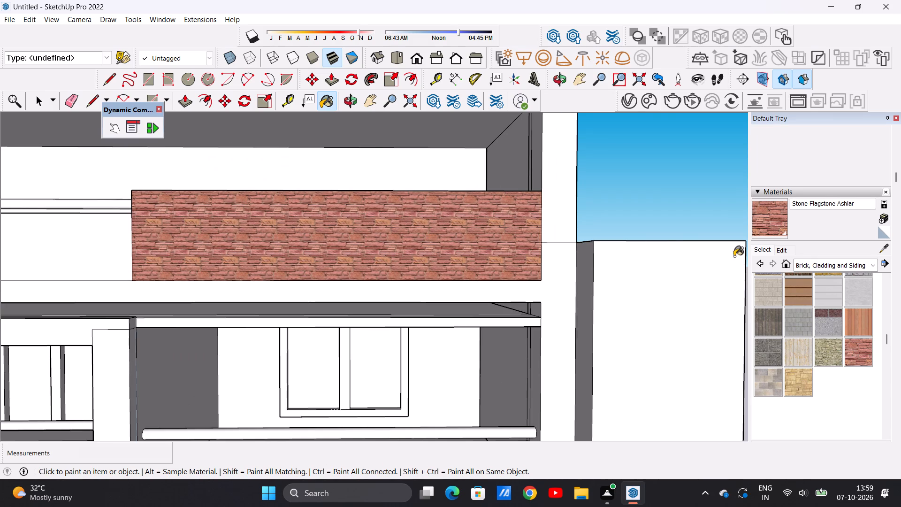
left_click(780, 251)
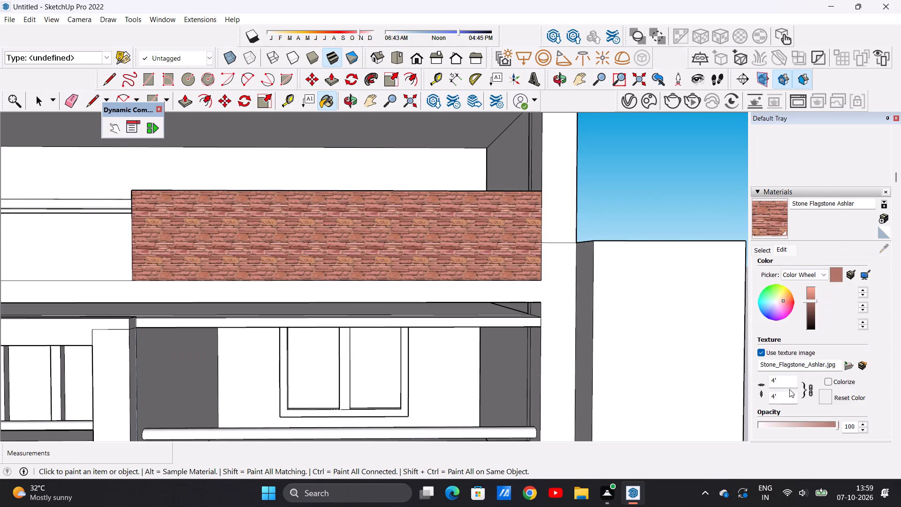
left_click(786, 394)
key("BackSpace")
key("BackSpace")
key("BackSpace")
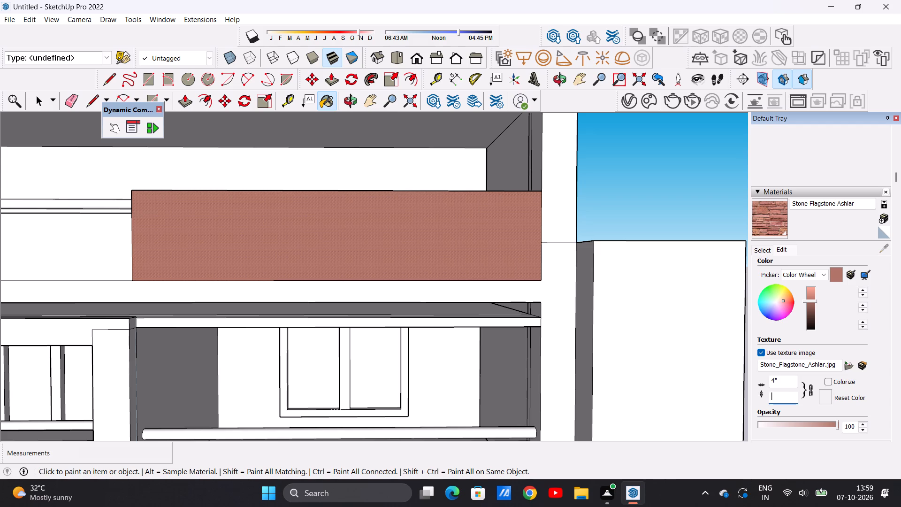
type("6'")
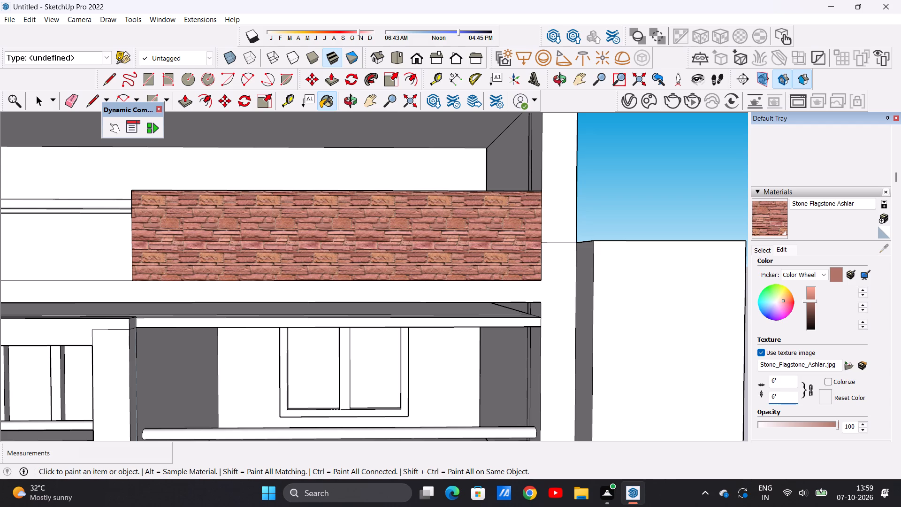
key("BackSpace")
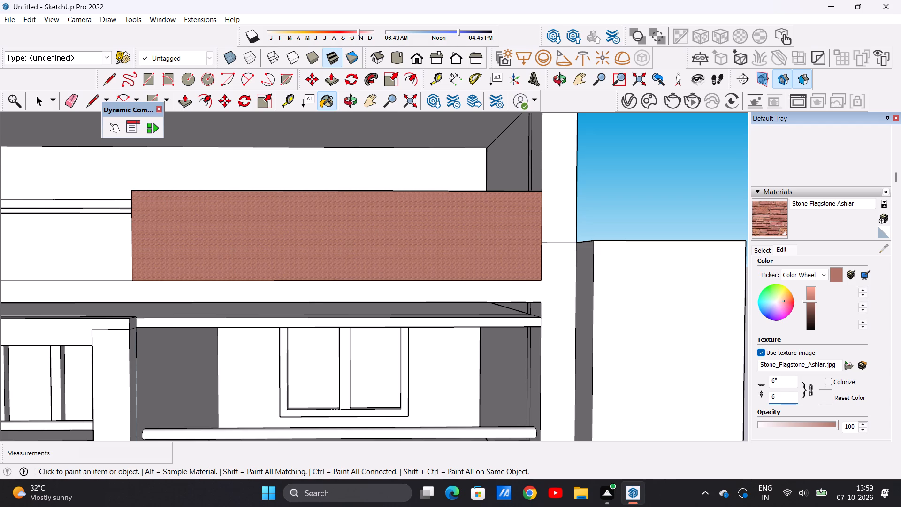
key("BackSpace")
type("8'")
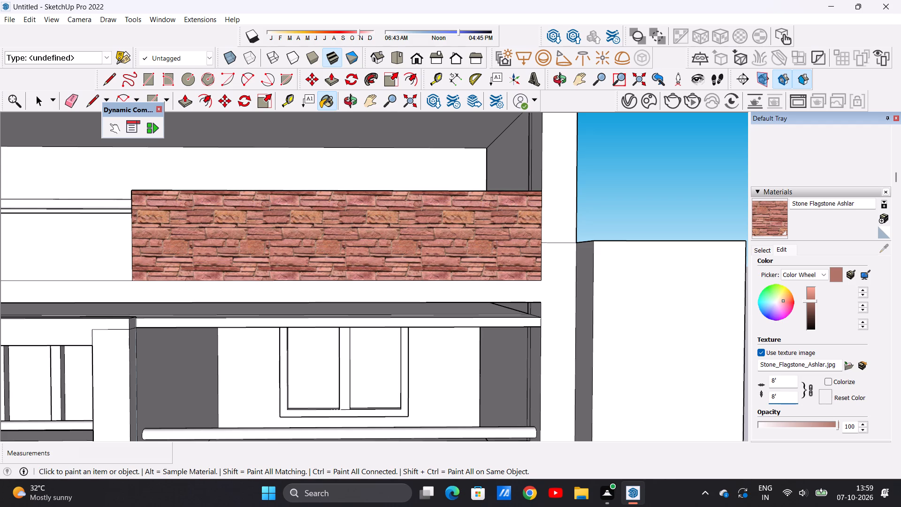
key("Return")
Paint the roof-level parapet block's top, railing-side end and inner face with Stone Flagstone Ashlar.
scroll(436, 277, "down", 4)
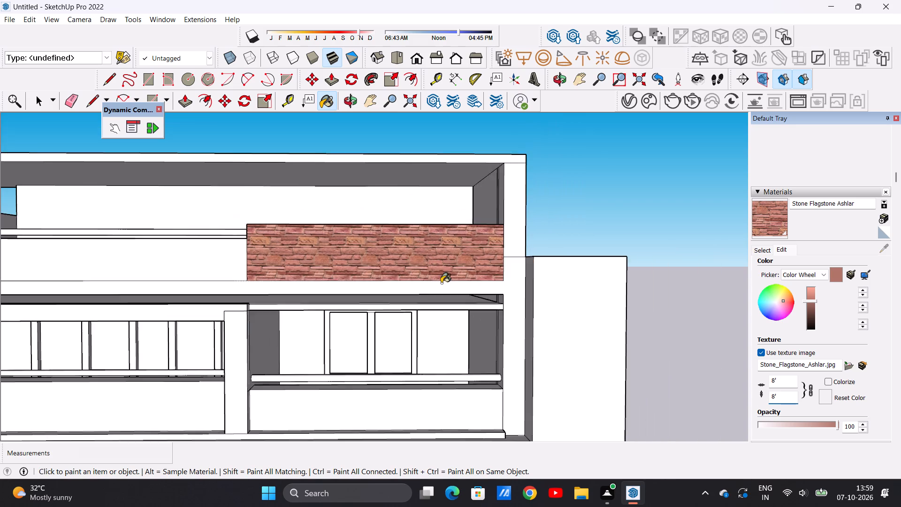
scroll(441, 283, "down", 5)
middle_click_drag(409, 246, 428, 345)
scroll(442, 268, "up", 11)
left_click(479, 264)
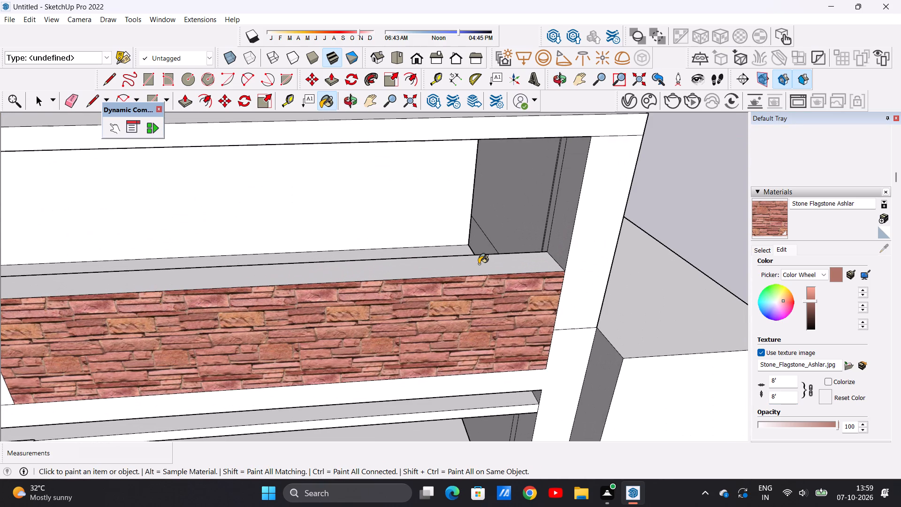
scroll(479, 264, "down", 7)
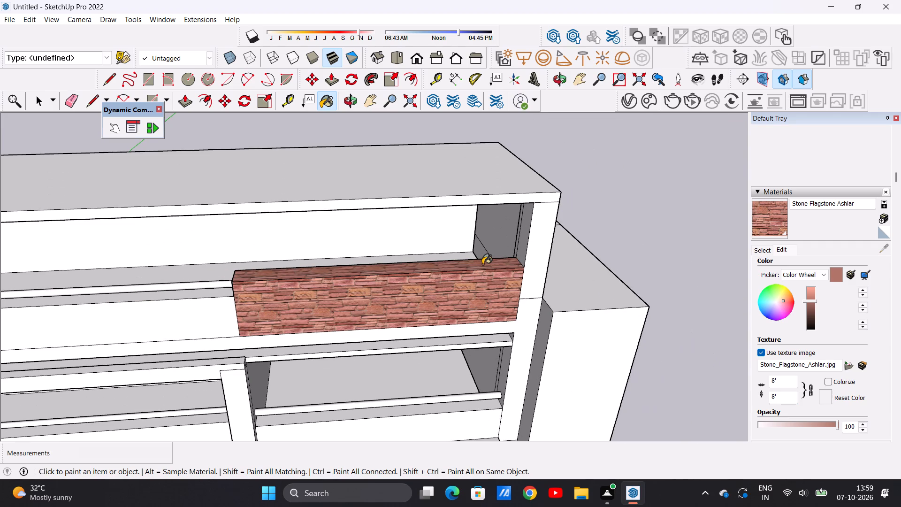
scroll(482, 264, "down", 5)
middle_click_drag(364, 284, 425, 279)
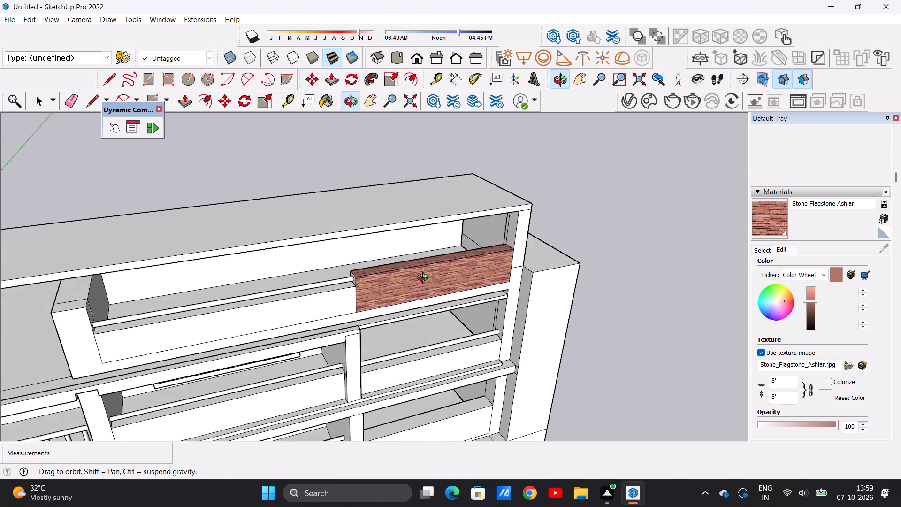
middle_click_drag(425, 279, 432, 278)
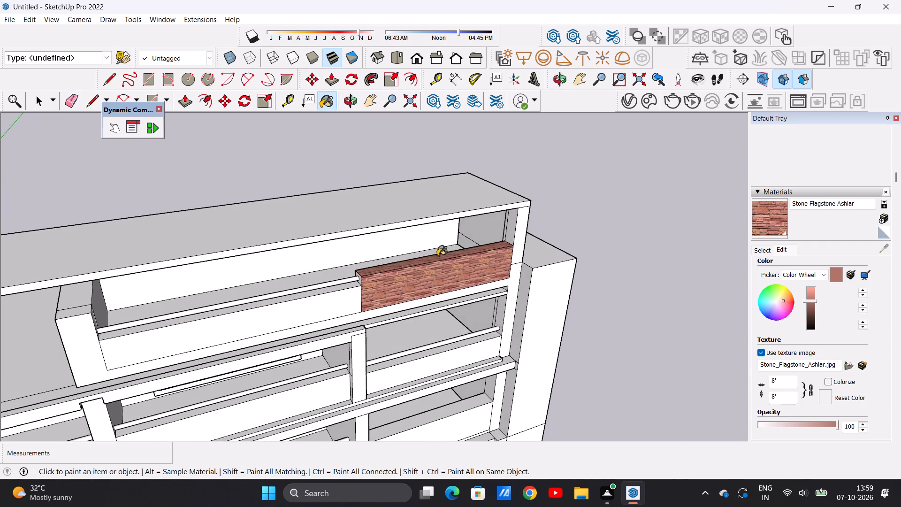
scroll(437, 256, "down", 4)
middle_click_drag(385, 285, 424, 264)
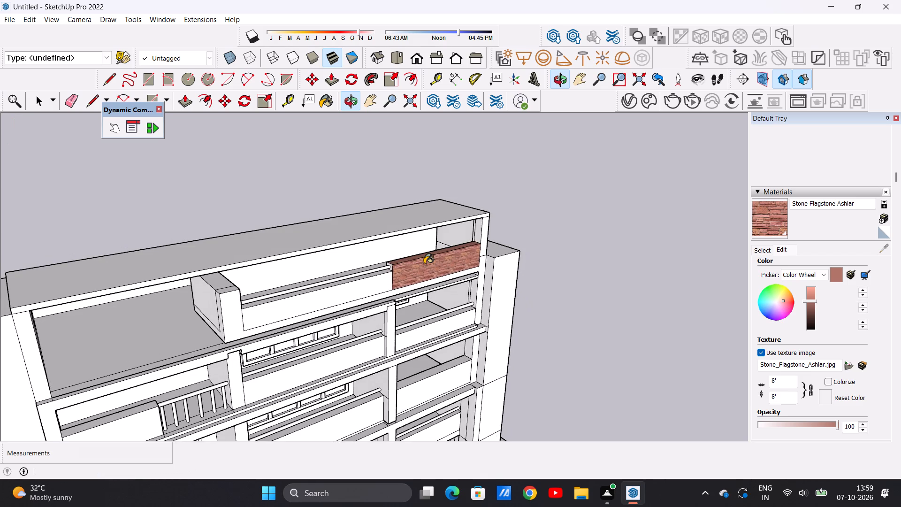
scroll(389, 258, "up", 6)
middle_click_drag(383, 259, 443, 267)
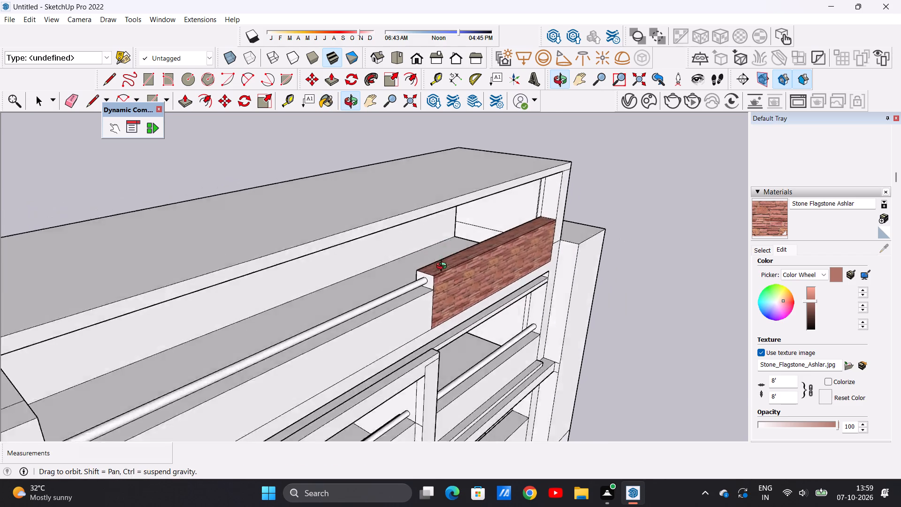
middle_click_drag(443, 267, 478, 266)
scroll(460, 269, "up", 13)
left_click(459, 271)
middle_click_drag(429, 253, 437, 254)
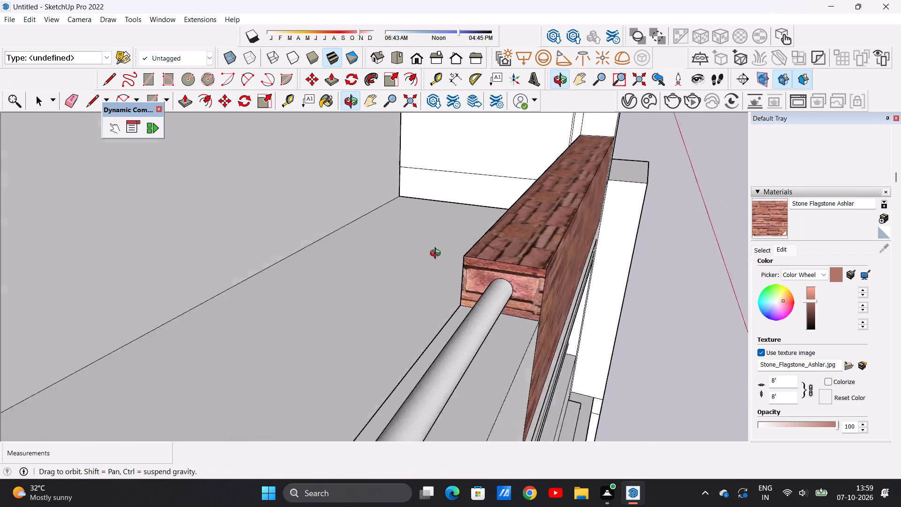
middle_click_drag(437, 254, 486, 262)
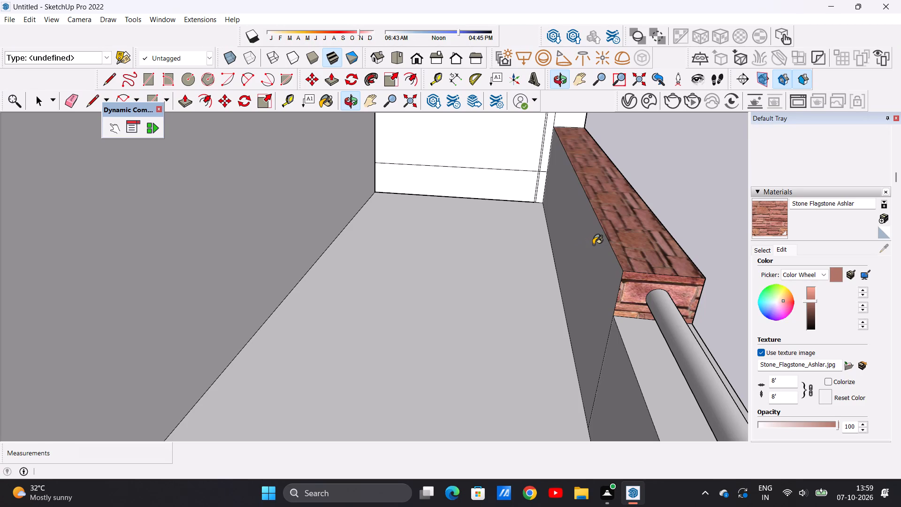
left_click(599, 276)
Paint the front face of the solid balcony parapet two levels below the roof block with Stone Flagstone Ashlar.
scroll(583, 280, "down", 15)
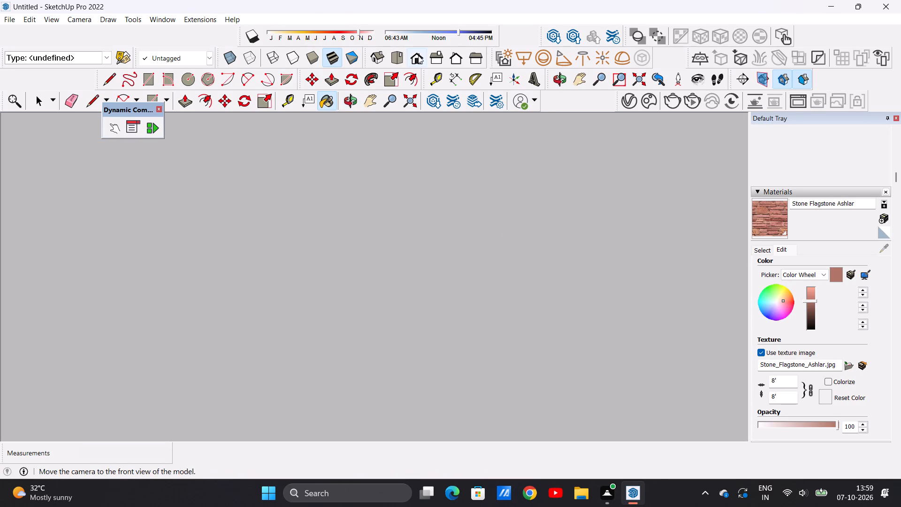
left_click(417, 56)
scroll(283, 244, "down", 20)
scroll(283, 244, "down", 1)
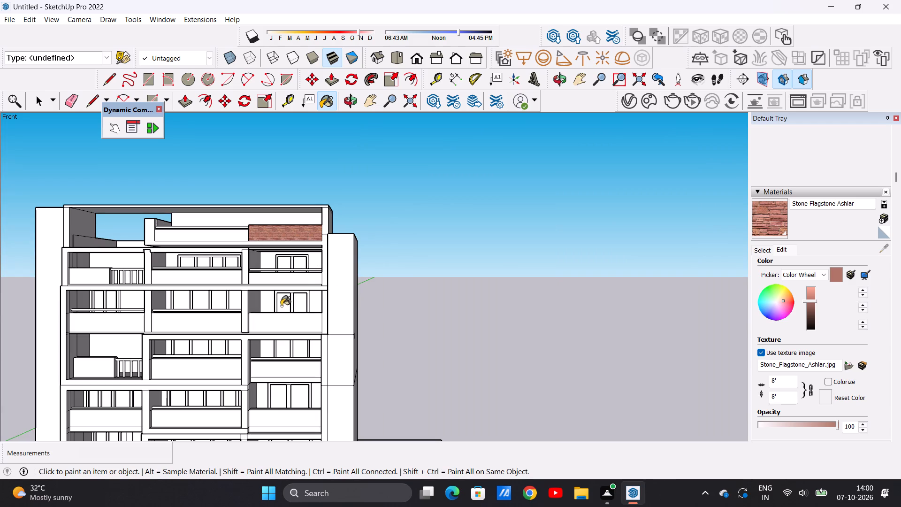
scroll(291, 327, "up", 13)
left_click(298, 298)
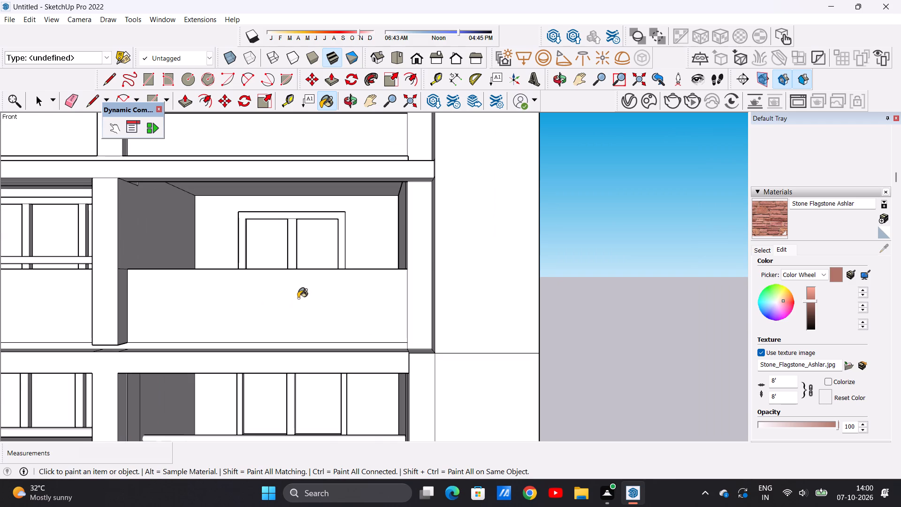
Paint the top face of that balcony parapet with Stone Flagstone Ashlar.
scroll(299, 305, "down", 10)
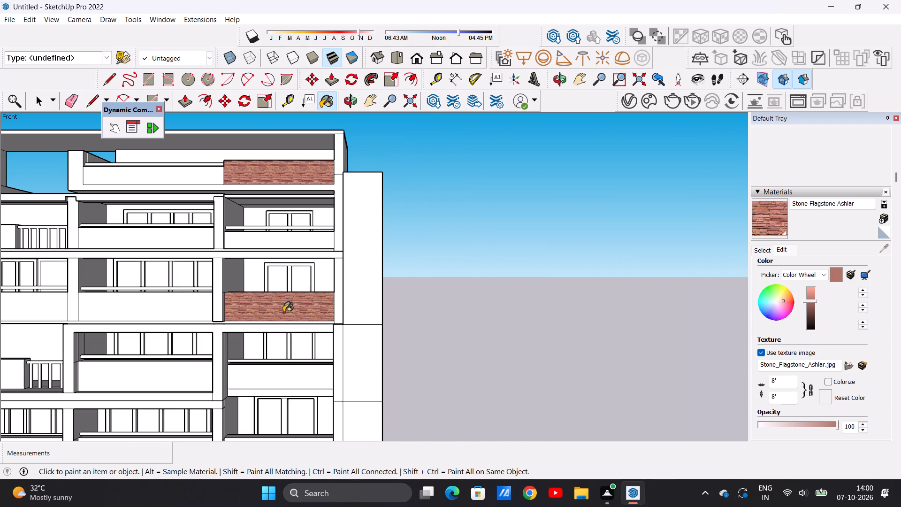
middle_click_drag(285, 303, 279, 346)
scroll(318, 300, "up", 14)
left_click(324, 290)
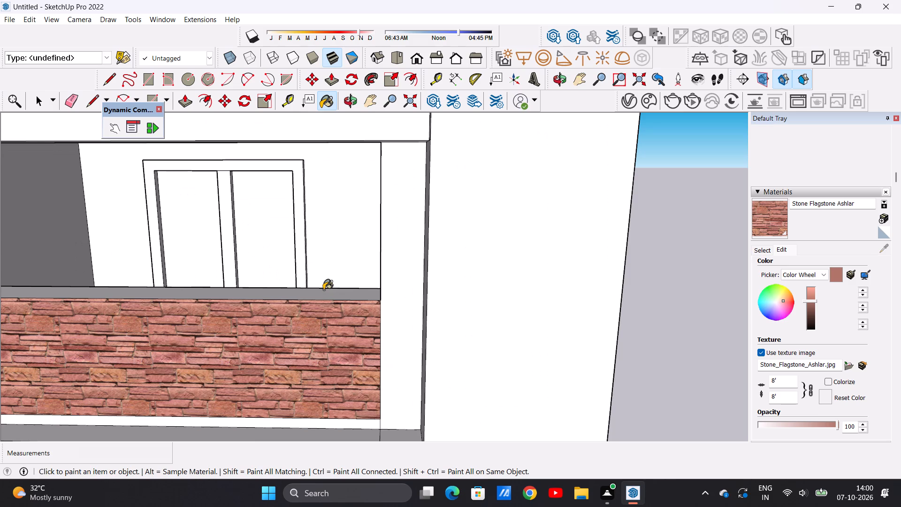
Paint the front and top faces of the solid balcony parapet four levels below the roof block with Stone Flagstone Ashlar.
scroll(322, 307, "down", 8)
middle_click_drag(313, 291, 223, 296)
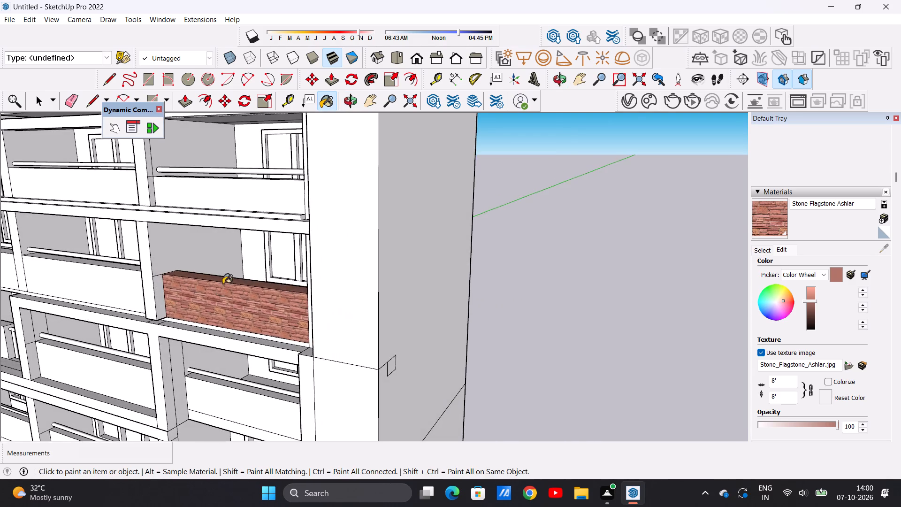
scroll(228, 255, "up", 9)
middle_click_drag(254, 284, 203, 310)
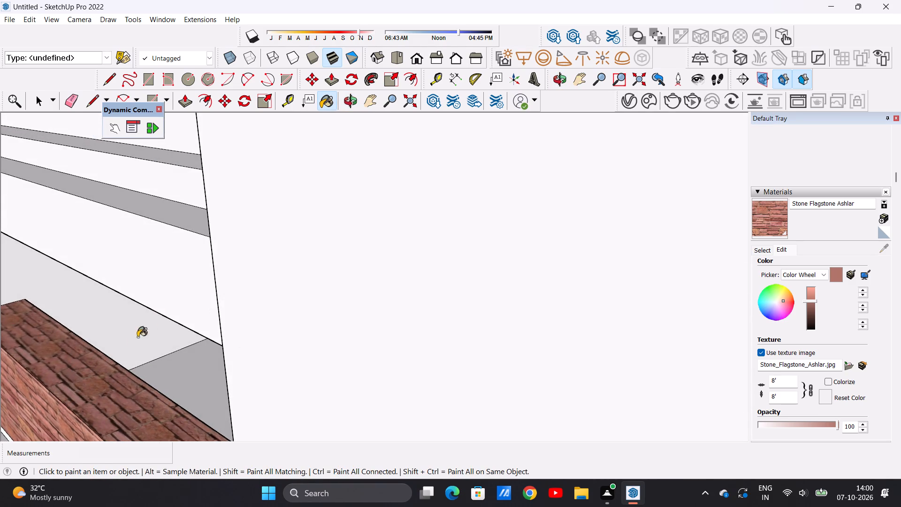
scroll(126, 360, "up", 5)
scroll(164, 341, "down", 20)
scroll(164, 341, "down", 4)
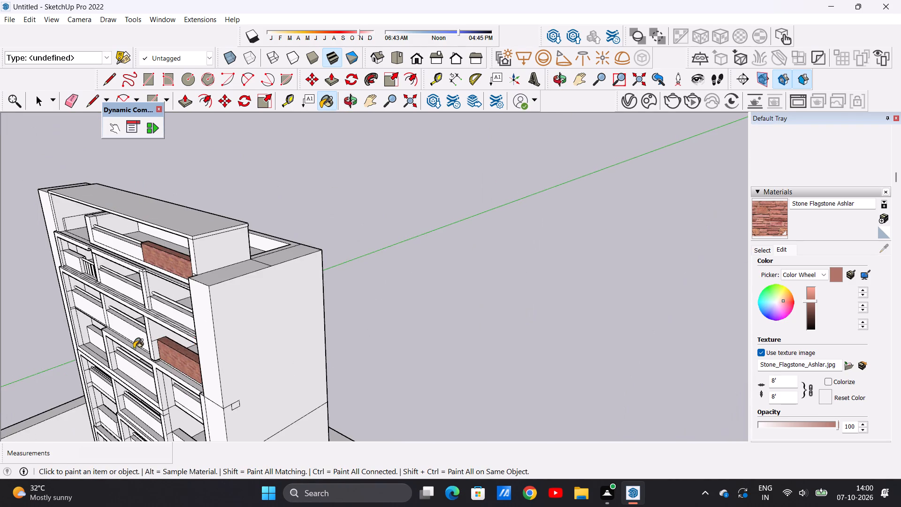
middle_click_drag(134, 351, 263, 294)
scroll(258, 318, "down", 14)
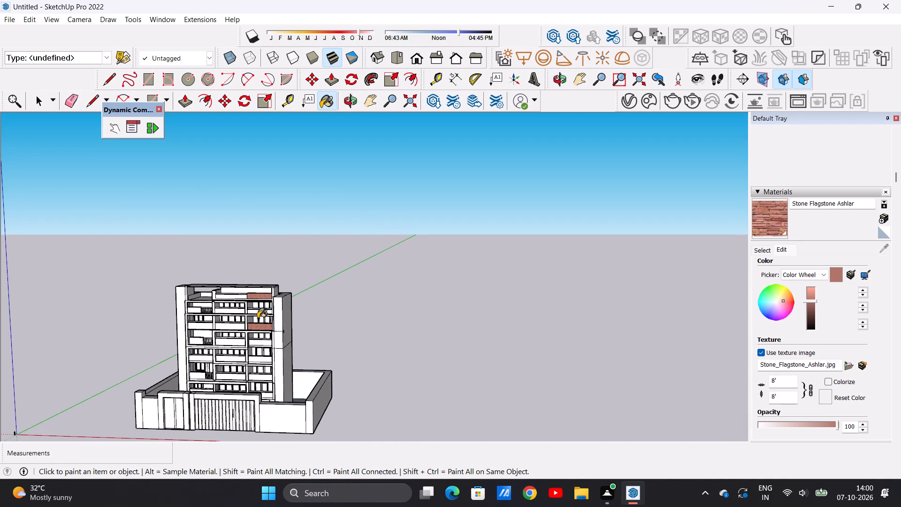
scroll(265, 377, "up", 10)
scroll(274, 334, "up", 7)
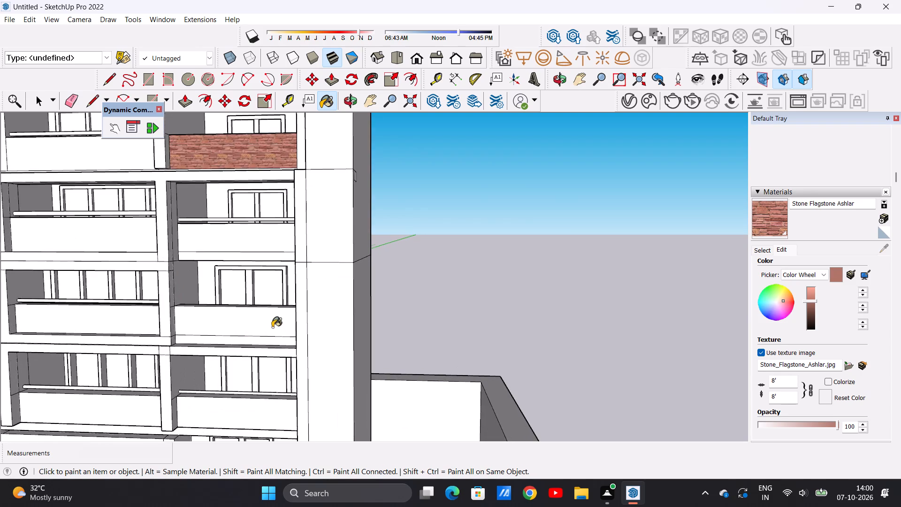
scroll(272, 327, "up", 4)
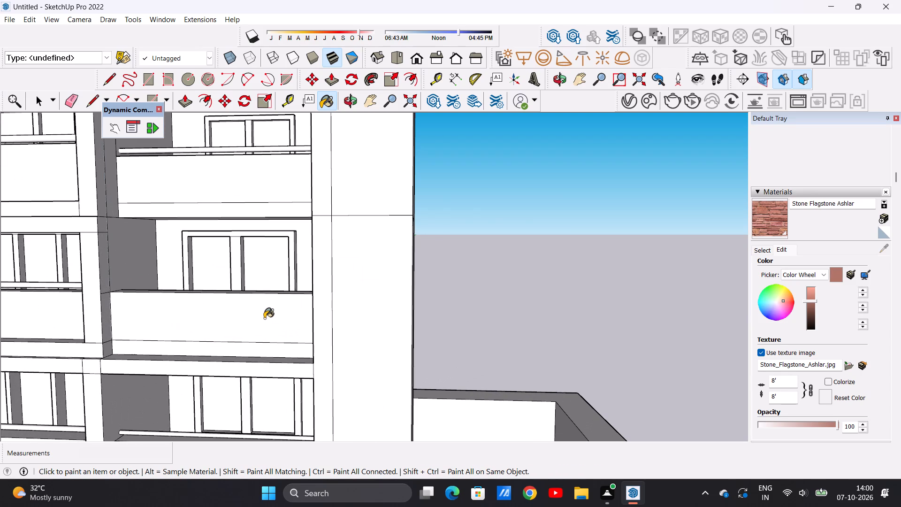
left_click(264, 318)
middle_click_drag(264, 315, 257, 383)
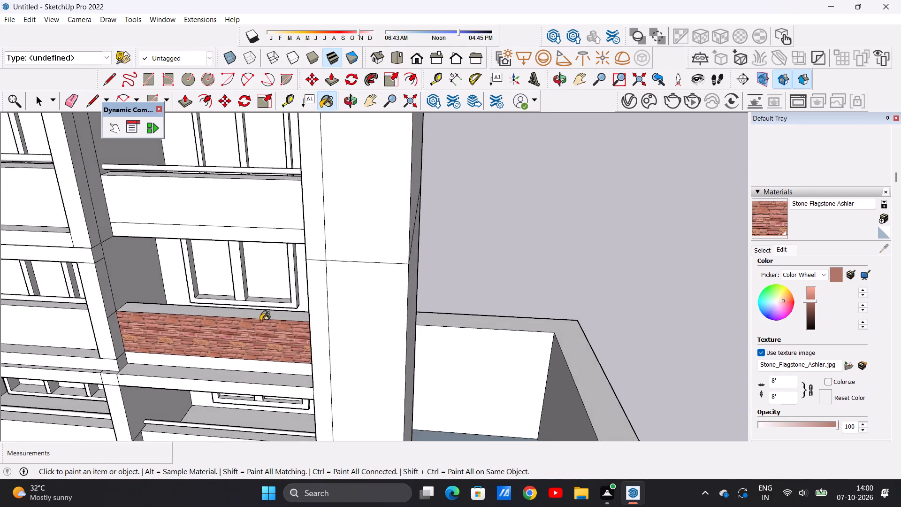
scroll(265, 311, "up", 1)
scroll(266, 310, "down", 1)
scroll(266, 310, "up", 4)
left_click(261, 318)
Paint the front and top faces of the lowest balcony parapet in the same bay with Stone Flagstone Ashlar.
scroll(262, 323, "down", 16)
middle_click_drag(245, 408, 250, 402)
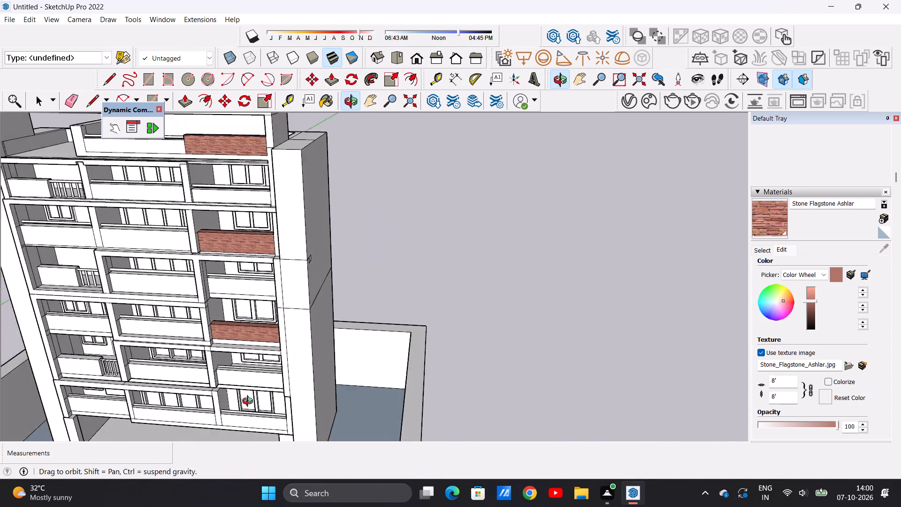
middle_click_drag(250, 402, 263, 335)
scroll(260, 349, "down", 8)
scroll(264, 407, "up", 12)
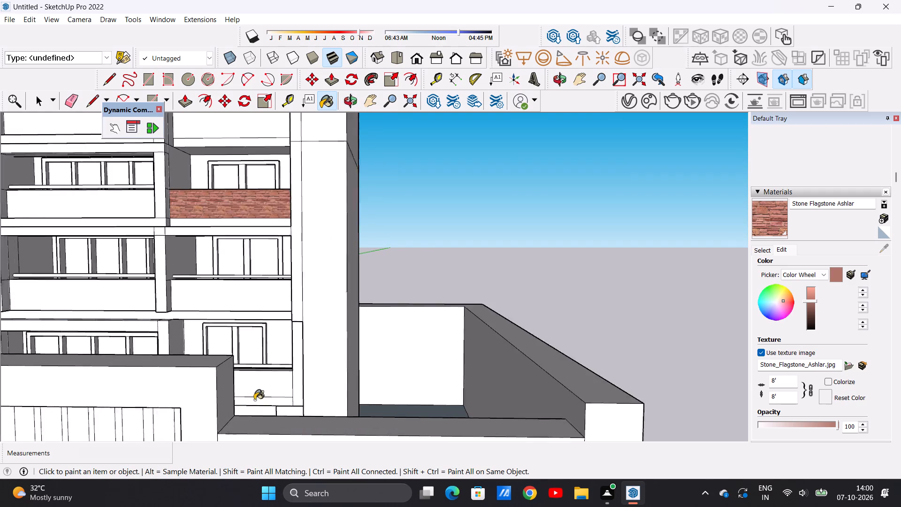
scroll(254, 400, "up", 2)
middle_click_drag(257, 384, 262, 423)
scroll(261, 393, "up", 4)
scroll(268, 392, "down", 4)
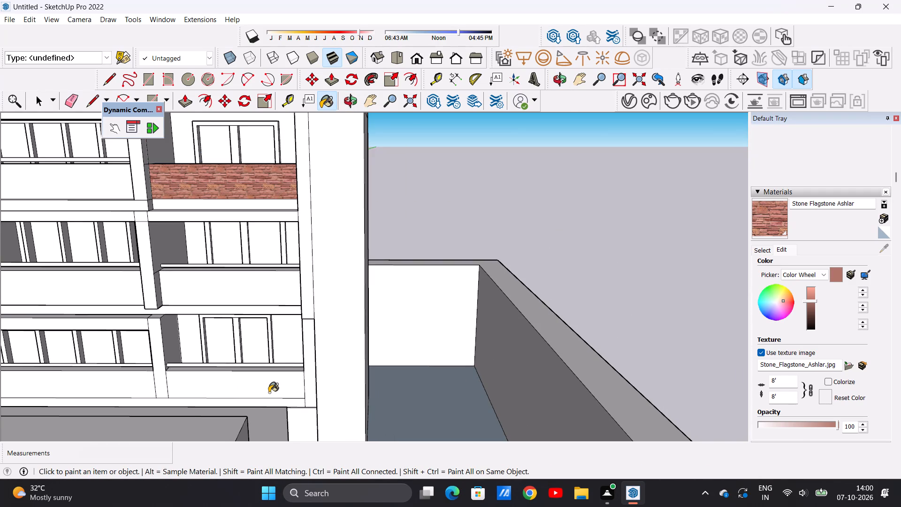
scroll(269, 392, "up", 2)
scroll(271, 384, "down", 9)
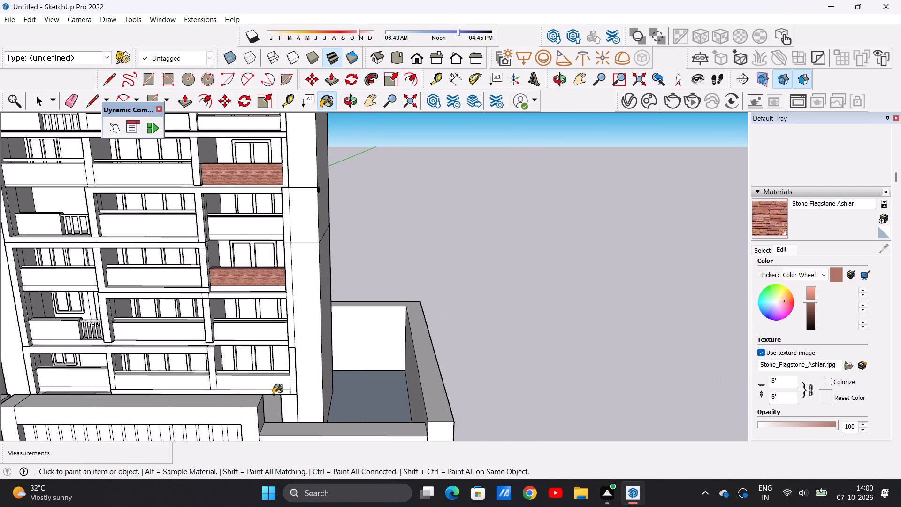
scroll(275, 403, "up", 6)
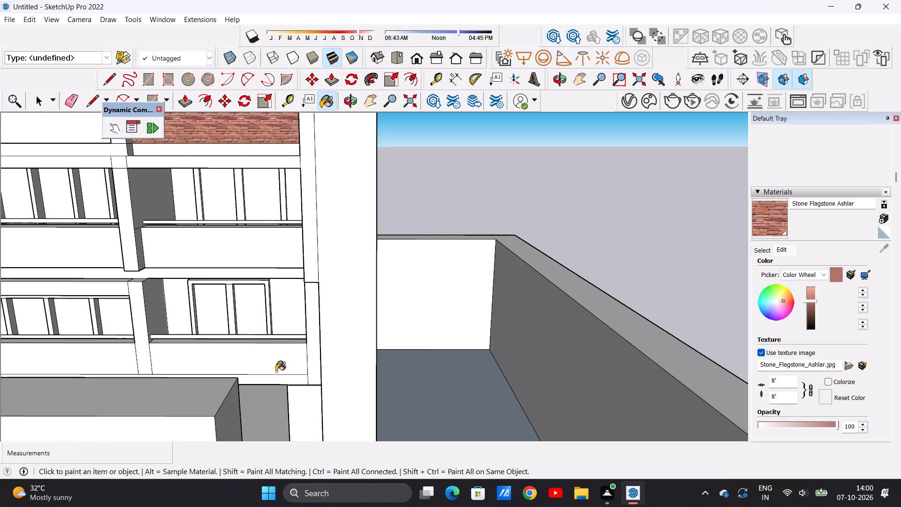
scroll(267, 356, "up", 6)
left_click(267, 356)
middle_click_drag(274, 331, 275, 370)
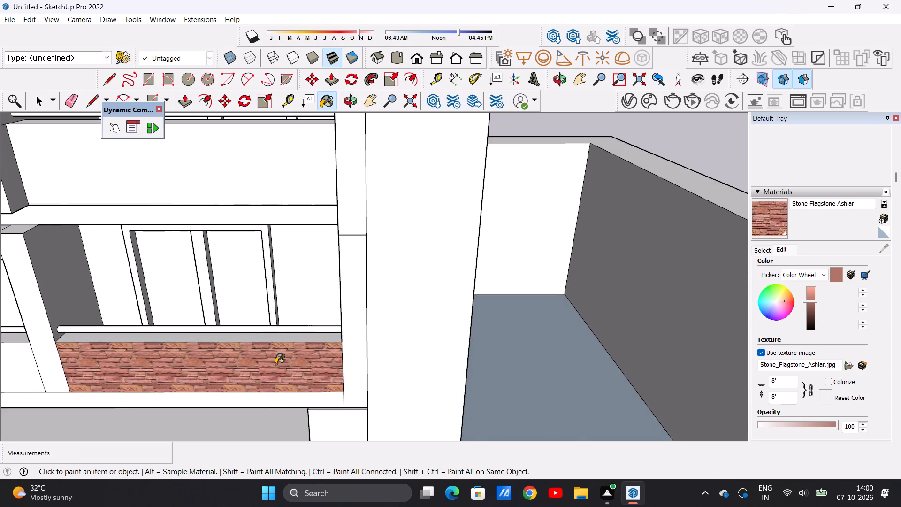
scroll(278, 350, "up", 5)
left_click(278, 328)
Erase the round handrail above the stone-clad parapet of the lowest balcony.
scroll(286, 358, "down", 13)
middle_click_drag(286, 372, 301, 362)
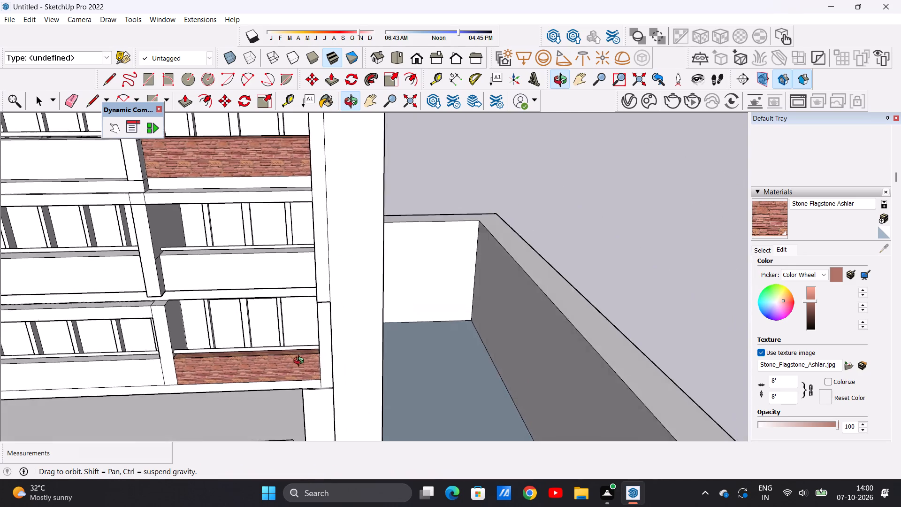
middle_click_drag(301, 362, 340, 338)
scroll(293, 364, "up", 3)
scroll(308, 350, "down", 6)
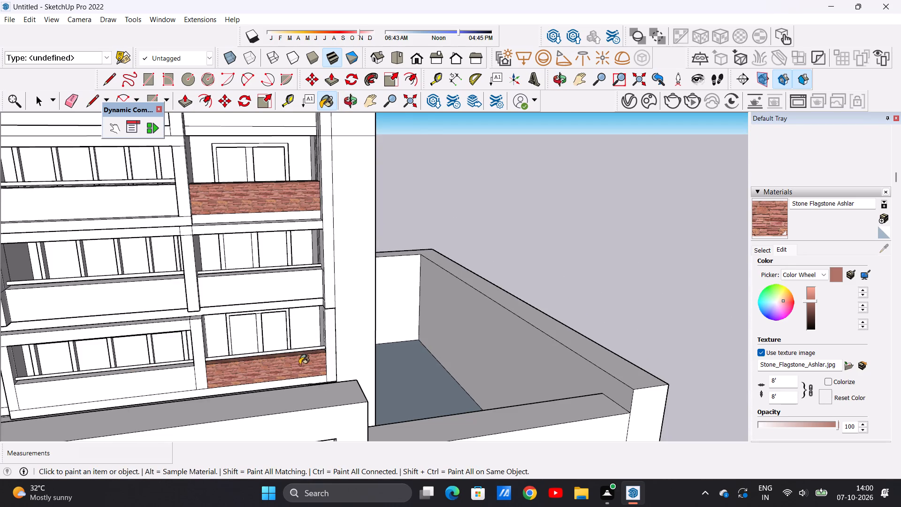
middle_click_drag(299, 365, 321, 378)
scroll(320, 351, "up", 14)
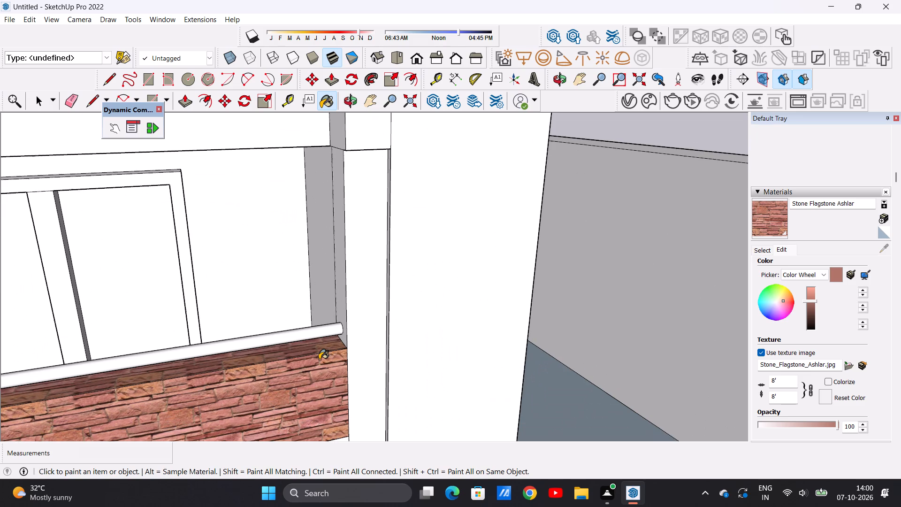
key("space")
type("E")
scroll(336, 330, "up", 6)
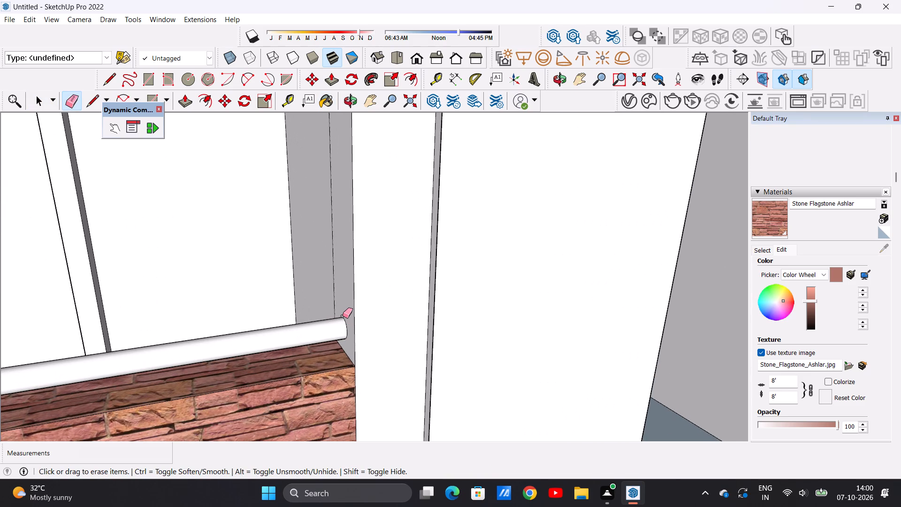
left_click(345, 319)
key("space")
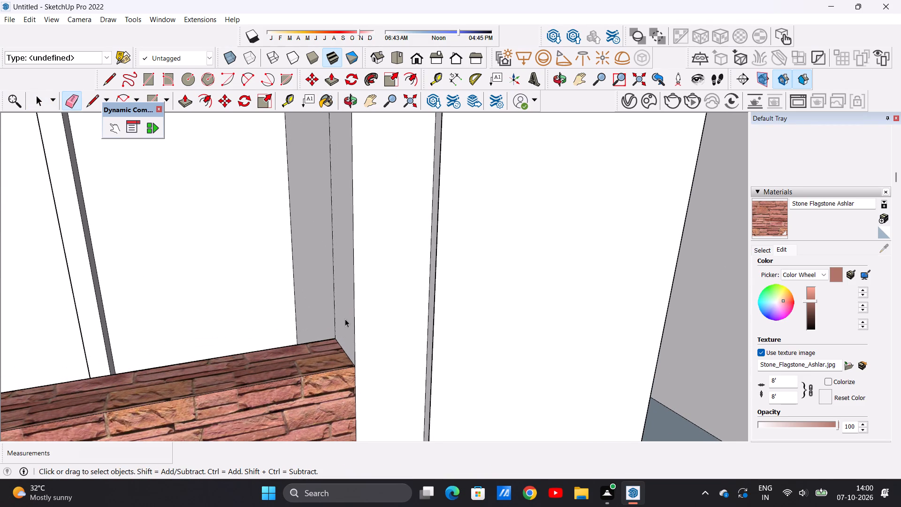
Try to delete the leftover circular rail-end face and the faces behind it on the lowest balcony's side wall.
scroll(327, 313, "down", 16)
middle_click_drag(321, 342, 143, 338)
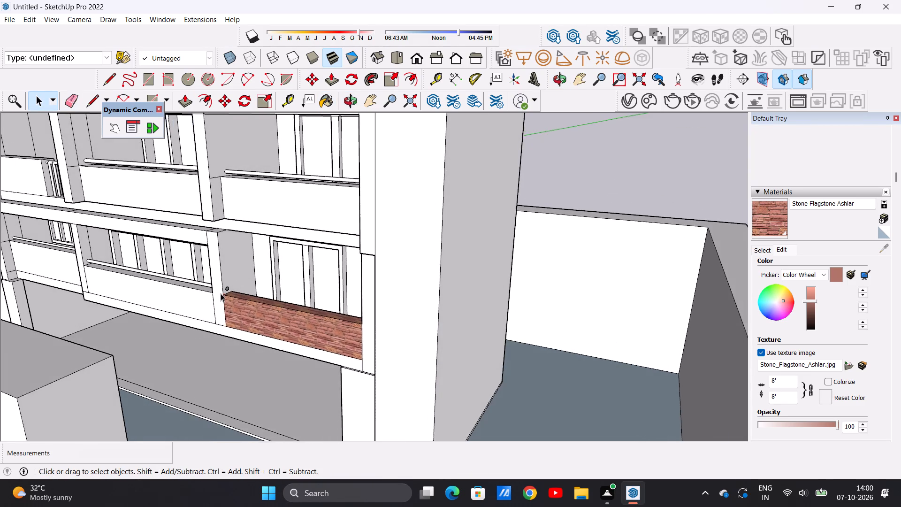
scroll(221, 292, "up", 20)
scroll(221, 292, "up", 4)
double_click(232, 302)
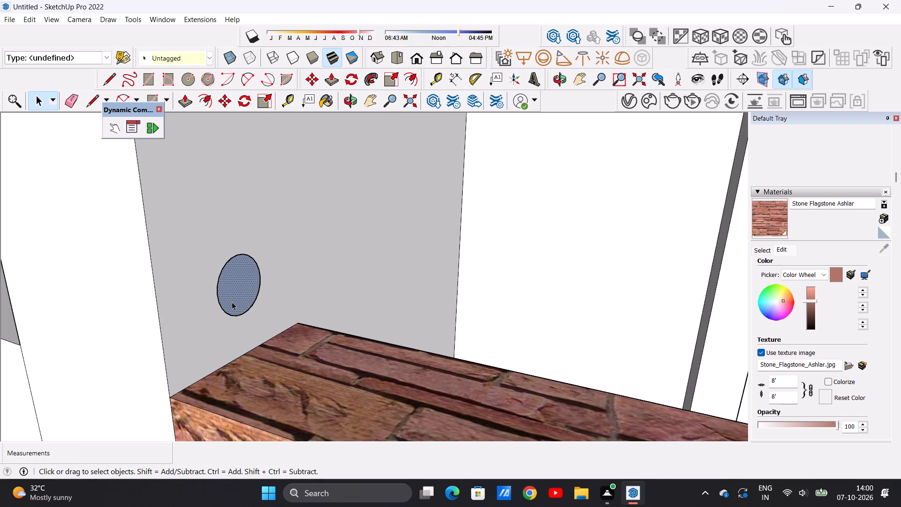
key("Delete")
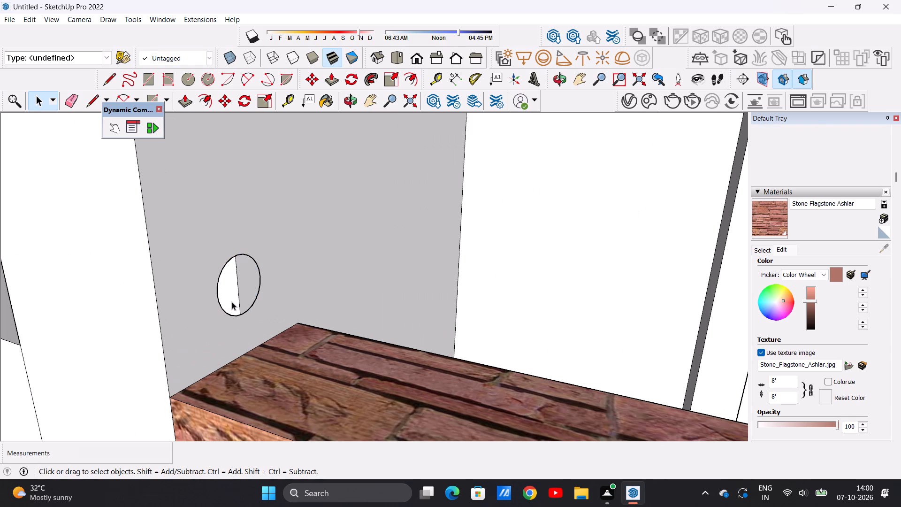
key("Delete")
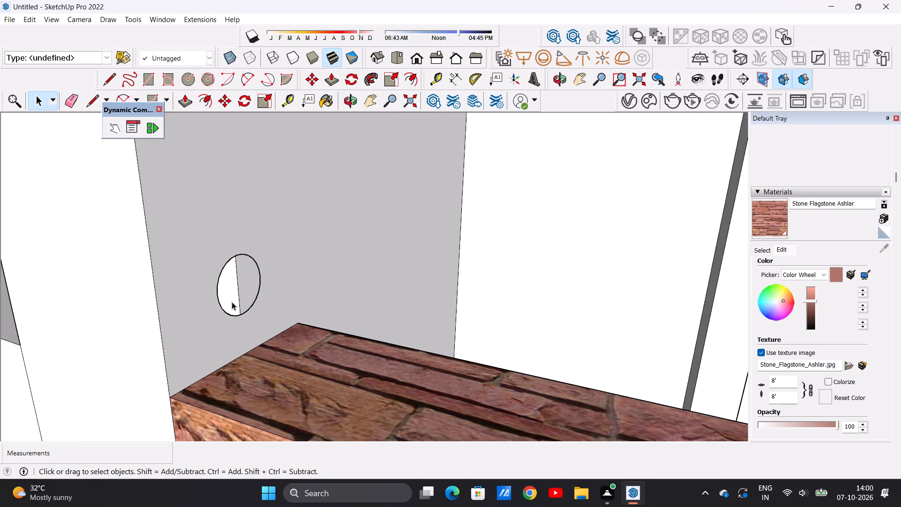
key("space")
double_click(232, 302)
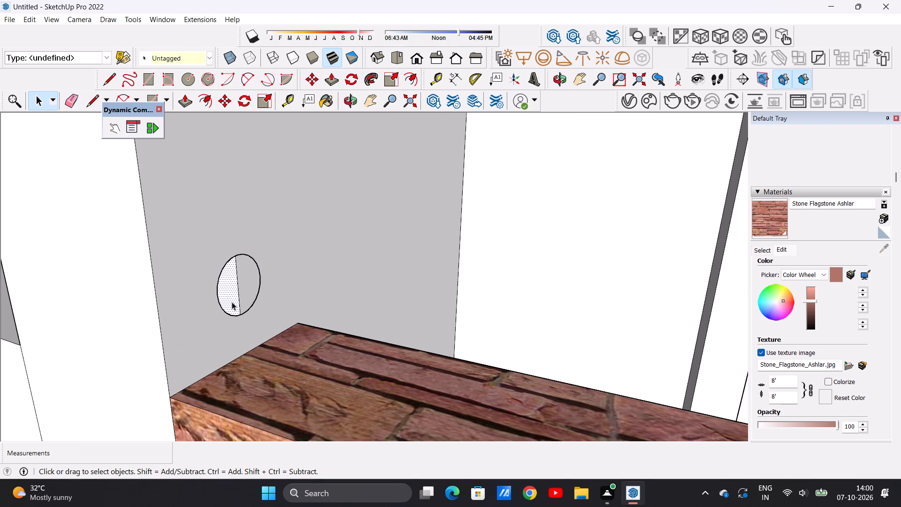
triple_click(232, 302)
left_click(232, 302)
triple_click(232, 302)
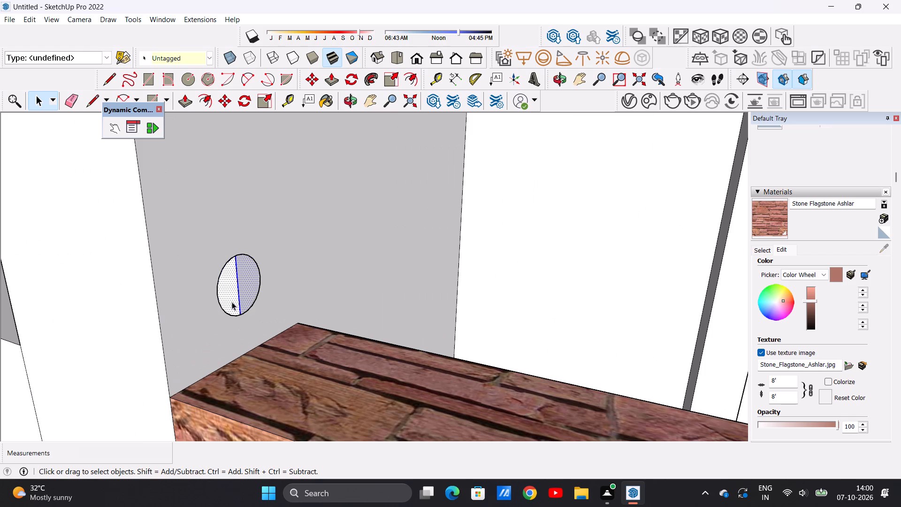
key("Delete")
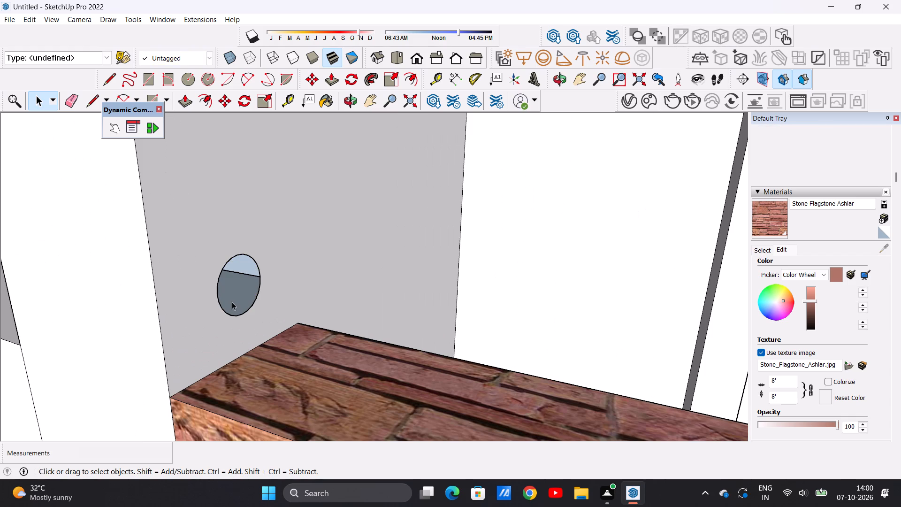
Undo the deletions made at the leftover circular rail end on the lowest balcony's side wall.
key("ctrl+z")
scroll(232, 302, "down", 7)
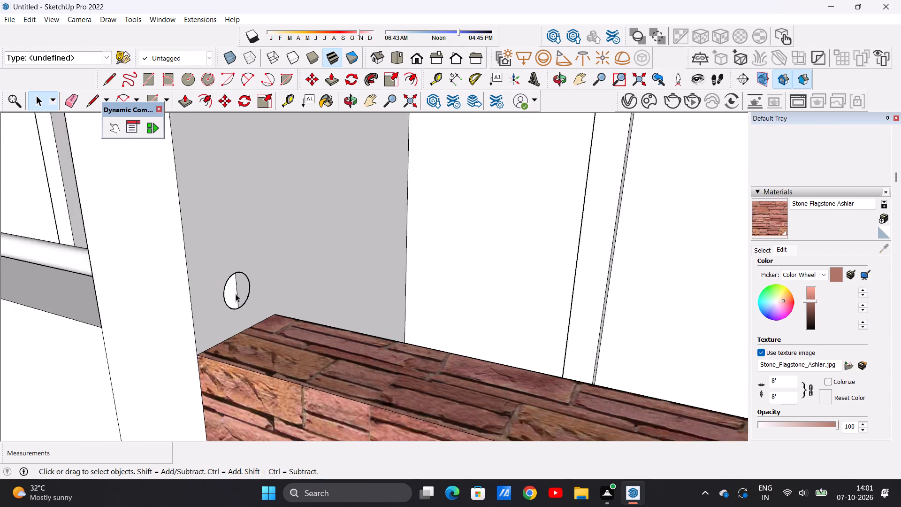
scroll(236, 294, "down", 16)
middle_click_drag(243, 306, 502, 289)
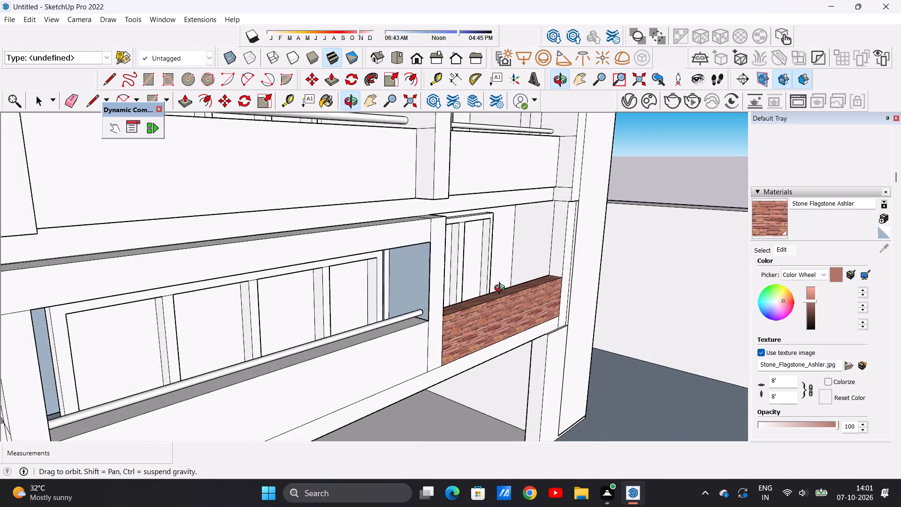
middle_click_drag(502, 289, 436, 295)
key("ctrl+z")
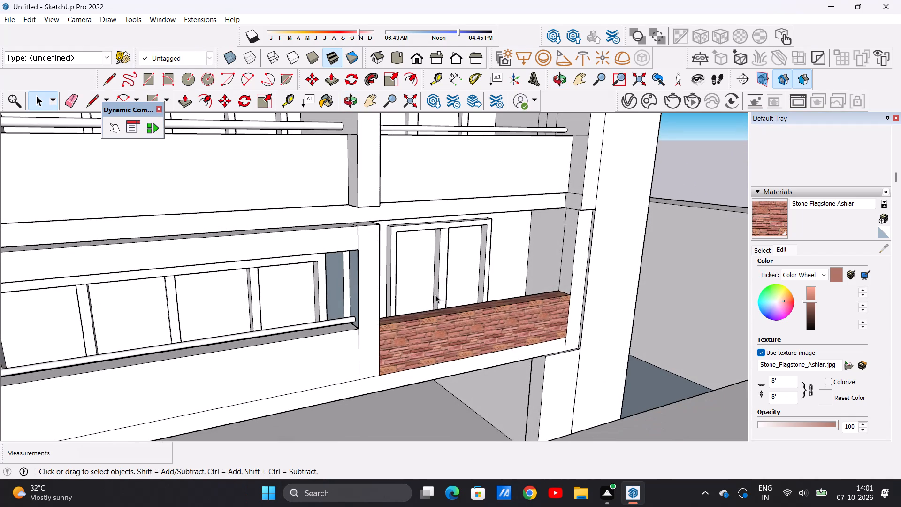
Examine the whole front elevation and the parapets already clad in stone.
scroll(374, 330, "down", 7)
middle_click_drag(419, 323, 326, 316)
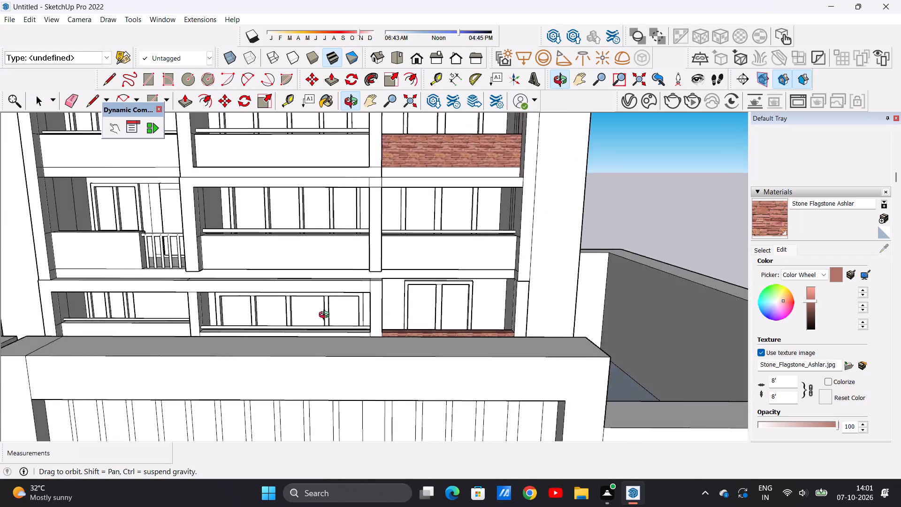
middle_click_drag(326, 316, 329, 377)
scroll(508, 316, "up", 6)
scroll(429, 320, "down", 7)
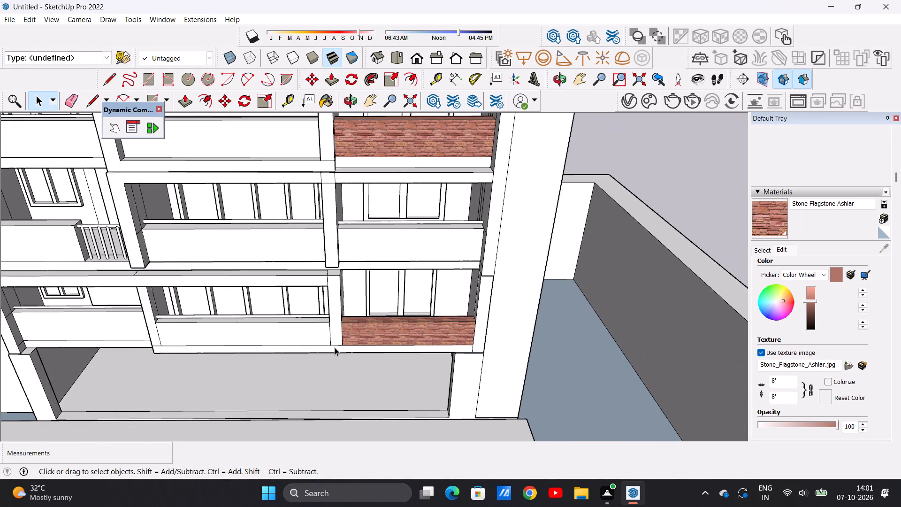
middle_click_drag(334, 347, 296, 335)
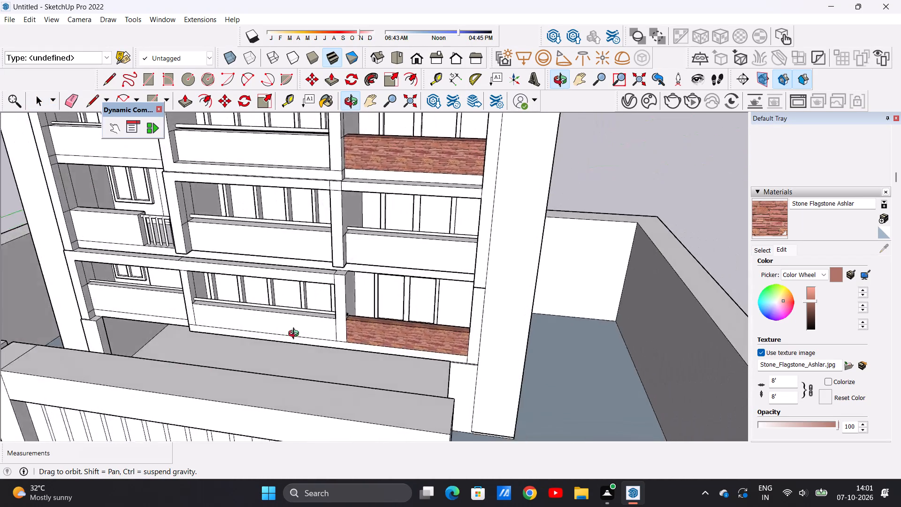
middle_click_drag(296, 335, 336, 272)
scroll(336, 371, "down", 13)
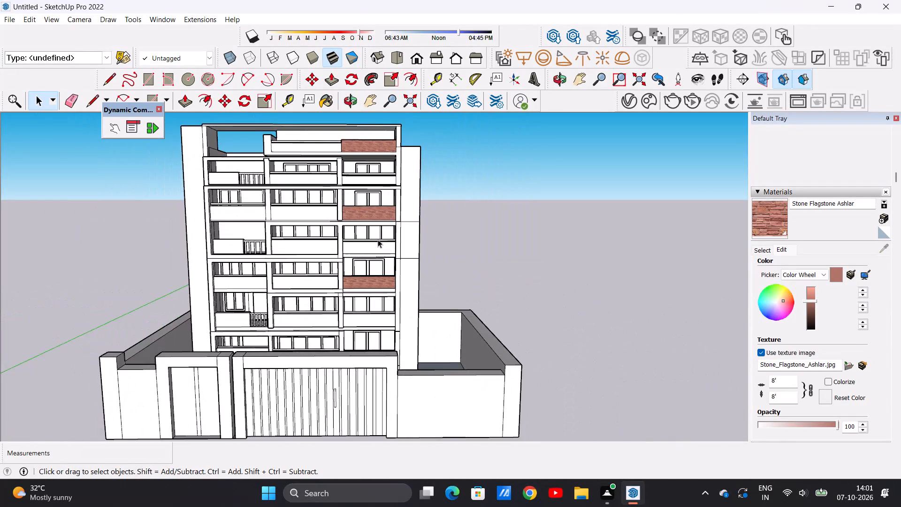
scroll(379, 258, "down", 6)
scroll(360, 229, "up", 11)
Paint the front, top and railing-side end faces of the uppermost short balcony parapet beside the baluster railing with Stone Flagstone Ashlar.
left_click(763, 218)
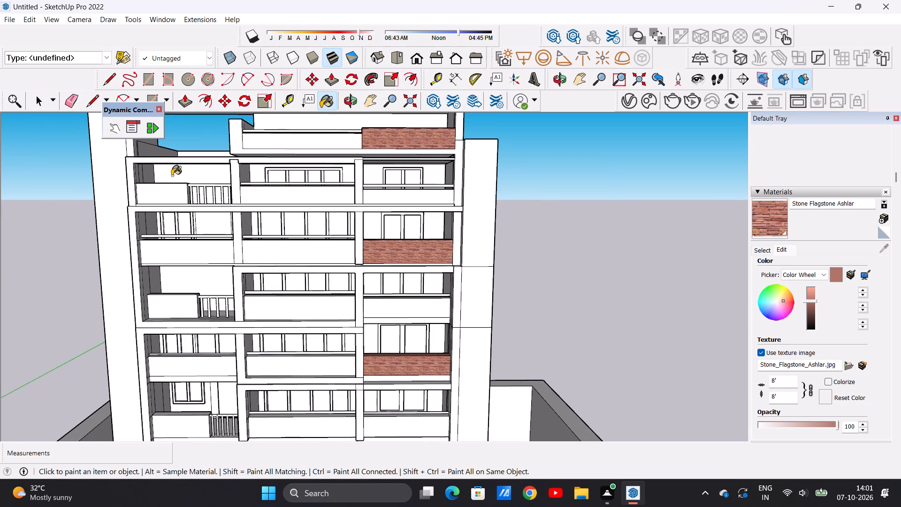
scroll(171, 201, "down", 4)
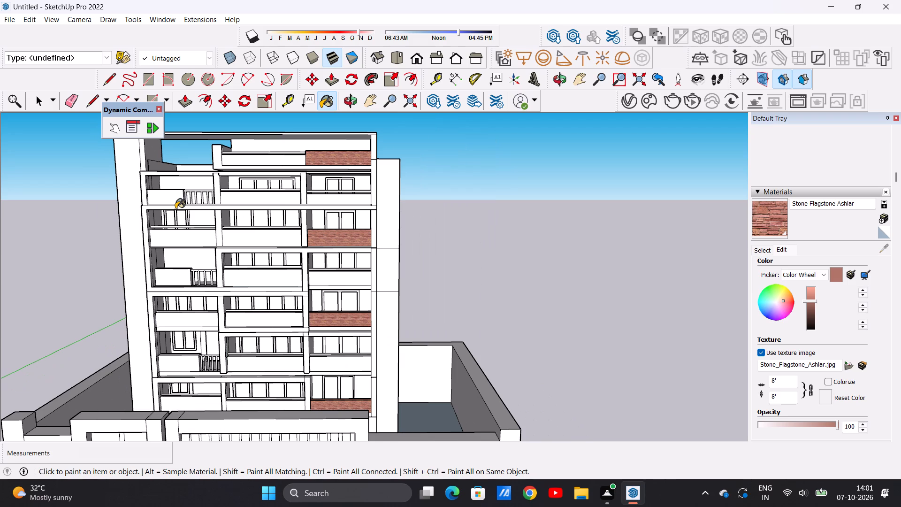
scroll(176, 185, "up", 5)
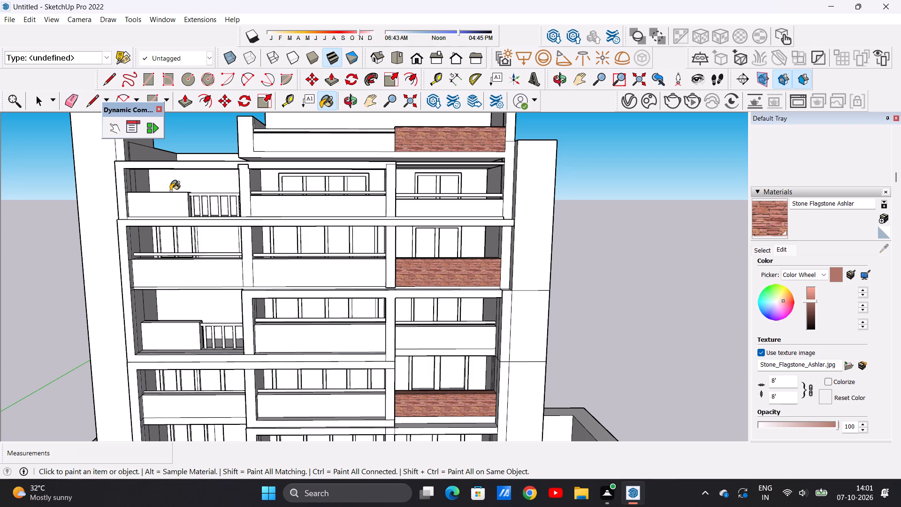
scroll(199, 182, "down", 6)
scroll(189, 198, "up", 13)
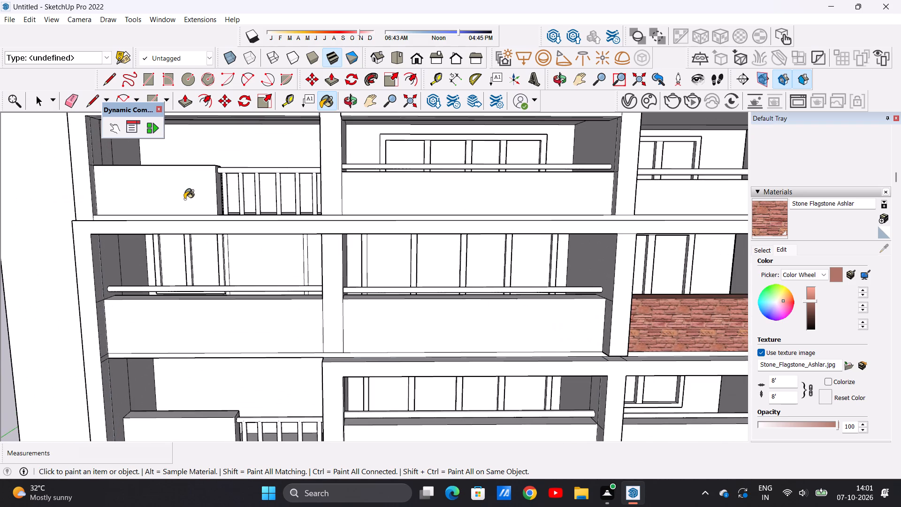
left_click(188, 192)
middle_click_drag(206, 169, 210, 259)
scroll(206, 219, "up", 6)
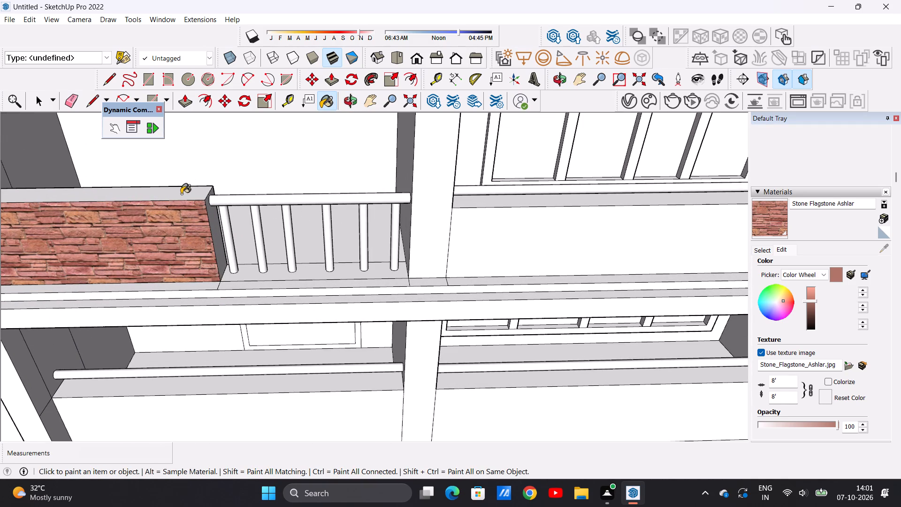
left_click(181, 194)
scroll(225, 196, "down", 7)
middle_click_drag(222, 207, 161, 192)
scroll(221, 189, "up", 13)
left_click(221, 189)
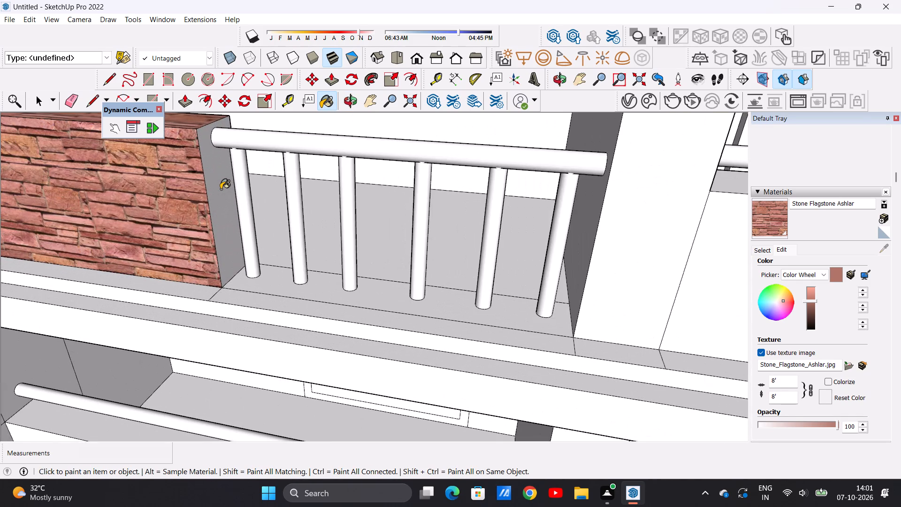
Paint the front, end and top faces of the short parapet beside the middle baluster railing in the same bay with Stone Flagstone Ashlar.
scroll(224, 210, "down", 16)
middle_click_drag(209, 231, 249, 202)
scroll(239, 221, "down", 10)
middle_click_drag(240, 252, 246, 220)
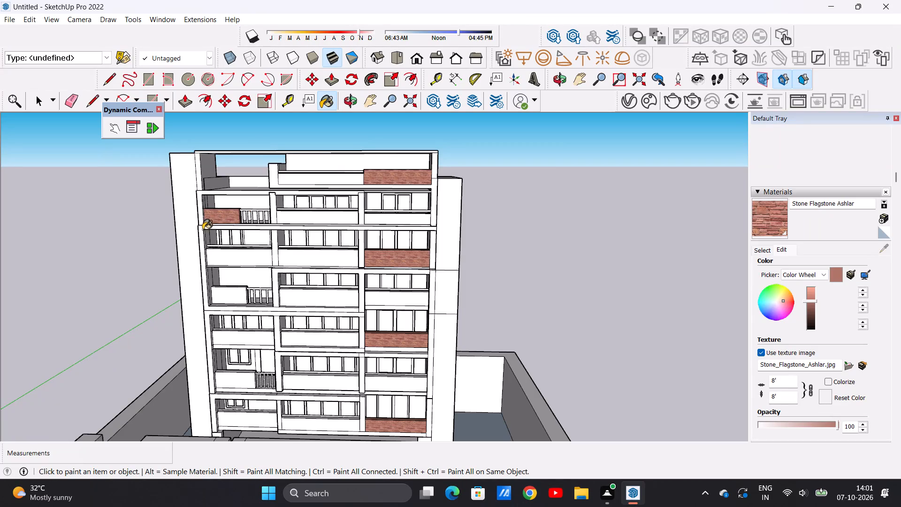
scroll(226, 230, "down", 4)
scroll(238, 272, "up", 14)
left_click(233, 275)
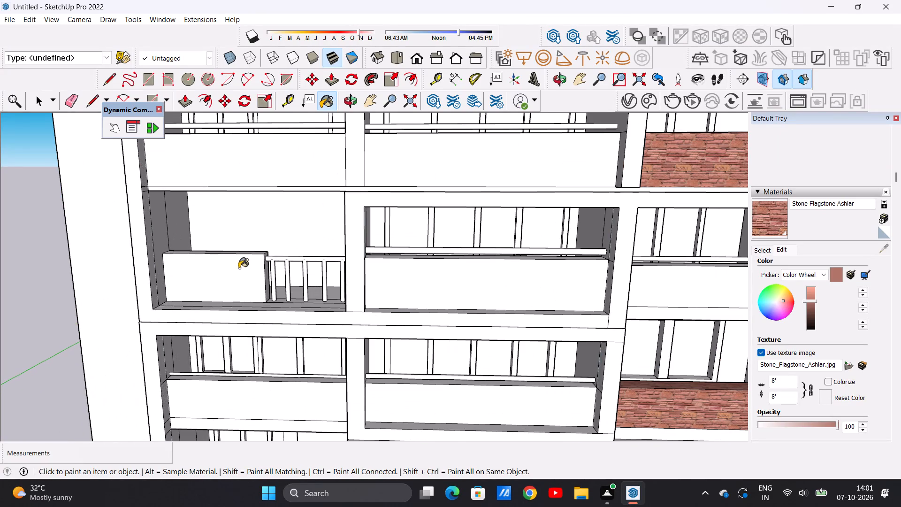
middle_click_drag(246, 260, 190, 293)
scroll(267, 250, "up", 12)
left_click(271, 277)
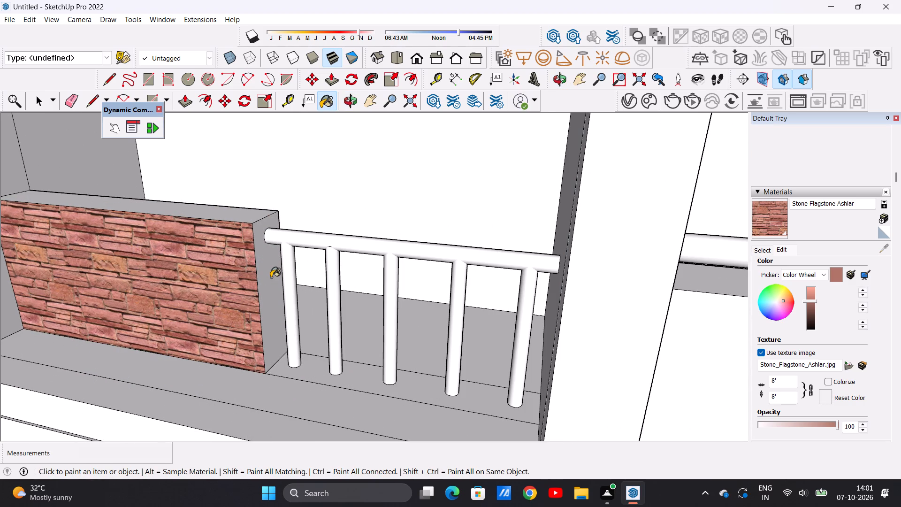
left_click(232, 216)
scroll(219, 303, "down", 20)
scroll(219, 303, "down", 3)
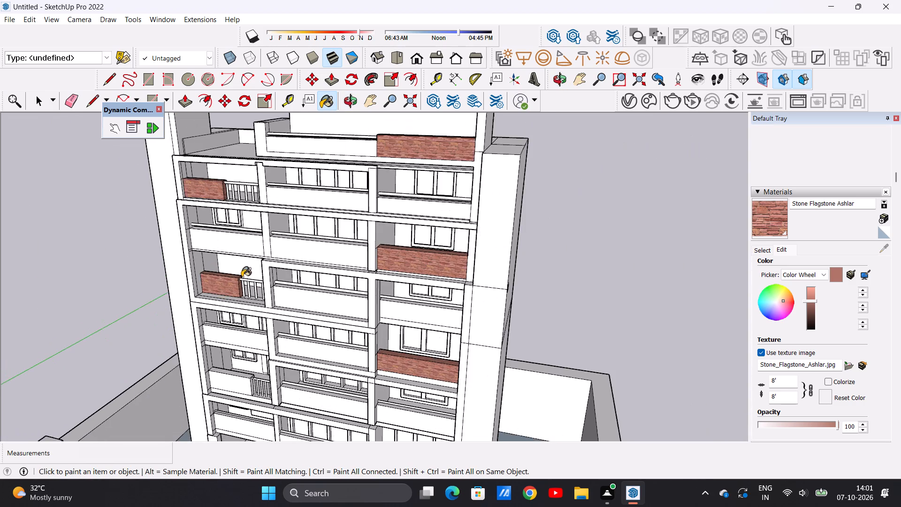
Paint the front, top and end faces of the short parapet beside the lowest baluster railing in the same bay with Stone Flagstone Ashlar.
middle_click_drag(208, 308, 253, 234)
middle_click_drag(253, 234, 244, 277)
scroll(245, 227, "down", 1)
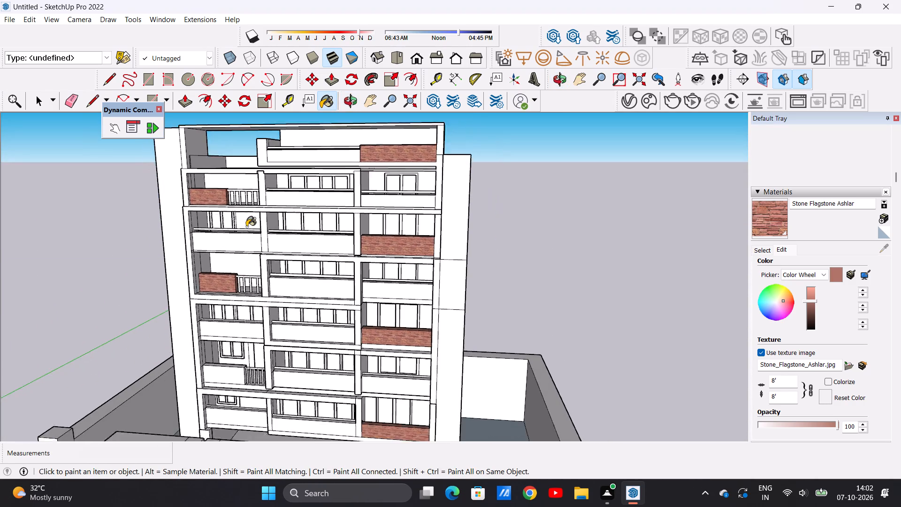
scroll(246, 227, "down", 2)
scroll(225, 356, "up", 13)
left_click(229, 348)
left_click(236, 336)
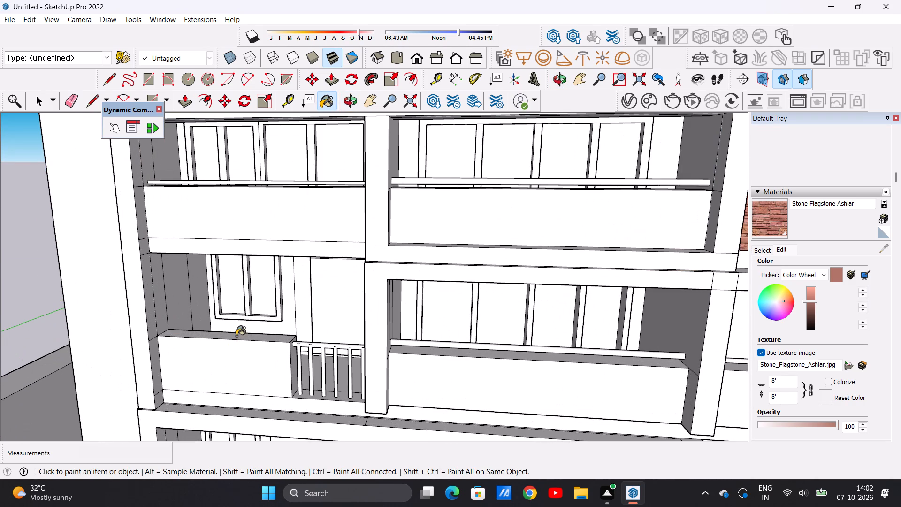
middle_click_drag(259, 336, 209, 342)
scroll(295, 351, "up", 7)
left_click(288, 348)
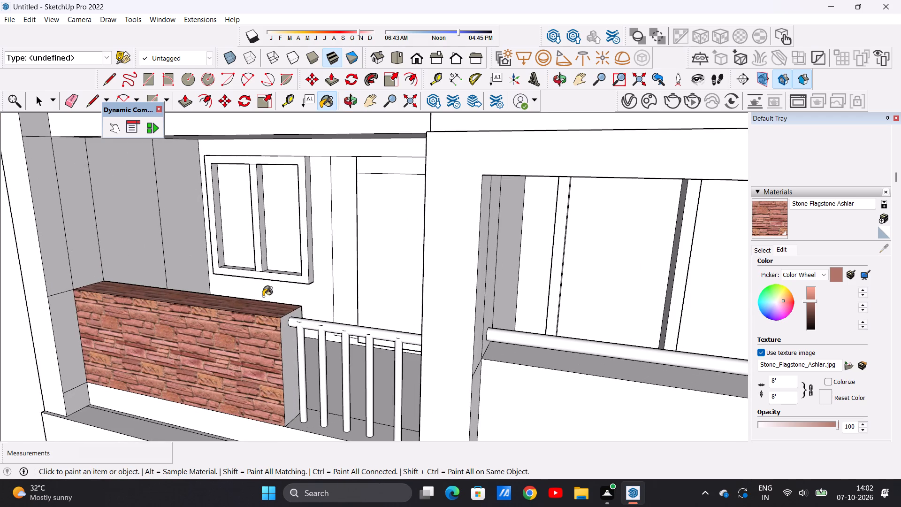
middle_click_drag(270, 290, 304, 271)
scroll(219, 316, "down", 6)
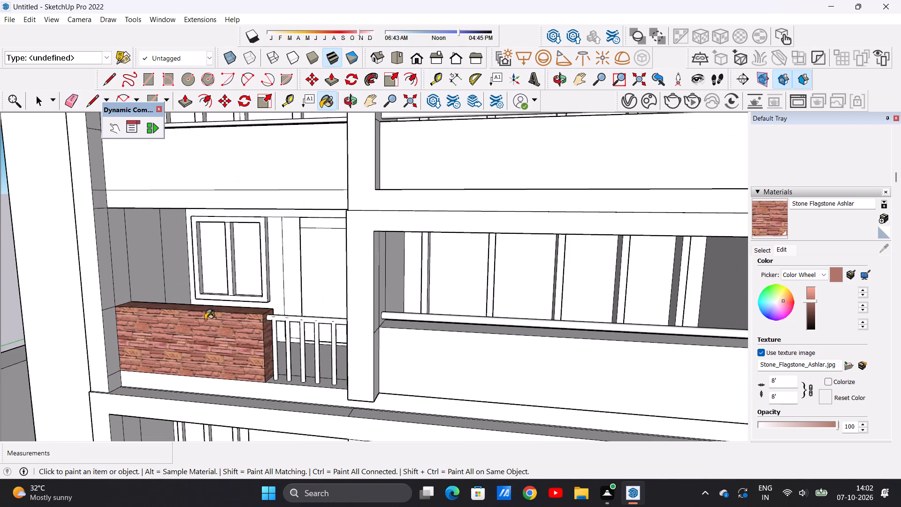
Examine the clad front elevation and the open terrace with its slab edge on the top floor.
scroll(191, 351, "down", 18)
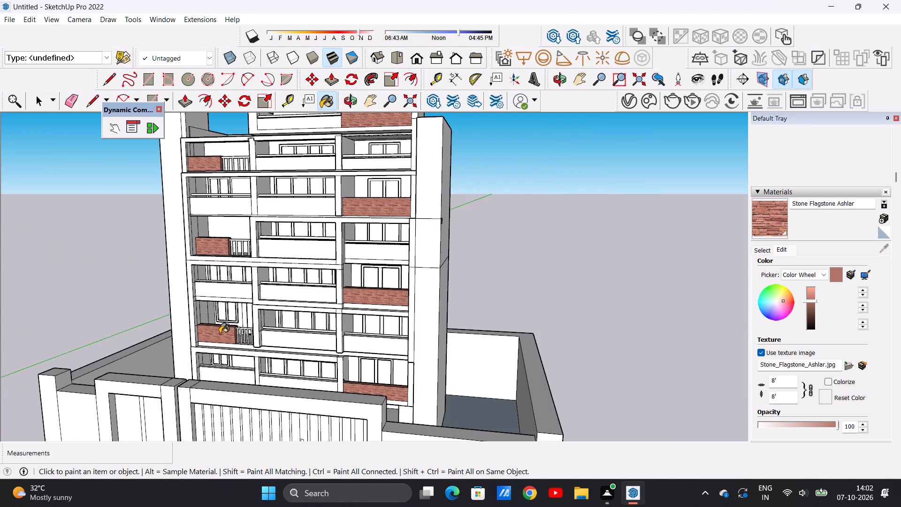
scroll(220, 333, "up", 2)
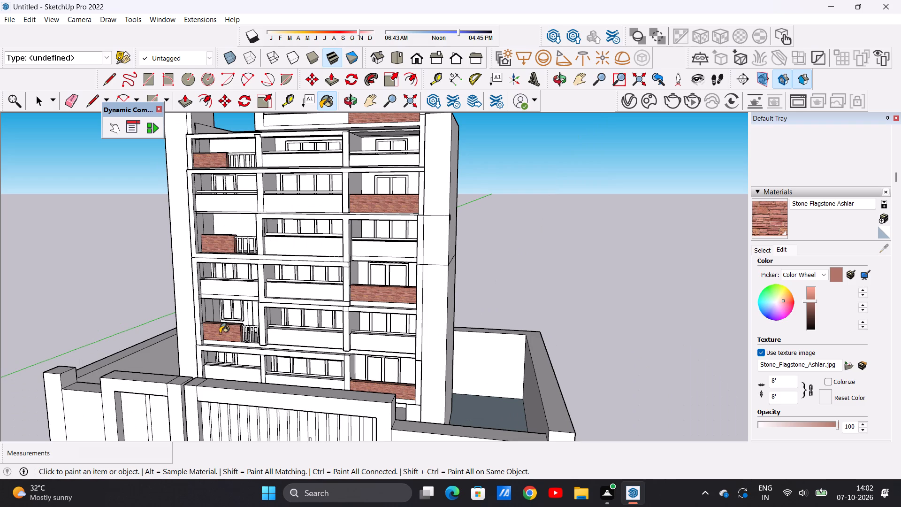
scroll(220, 333, "down", 9)
scroll(248, 328, "up", 4)
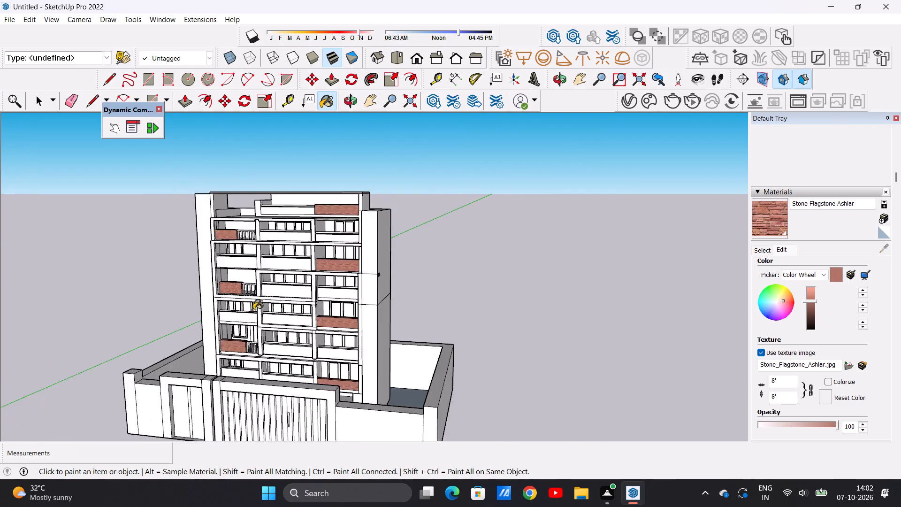
scroll(253, 310, "up", 7)
key("space")
scroll(262, 255, "down", 3)
middle_click_drag(224, 262, 274, 257)
scroll(259, 269, "down", 10)
scroll(310, 207, "up", 5)
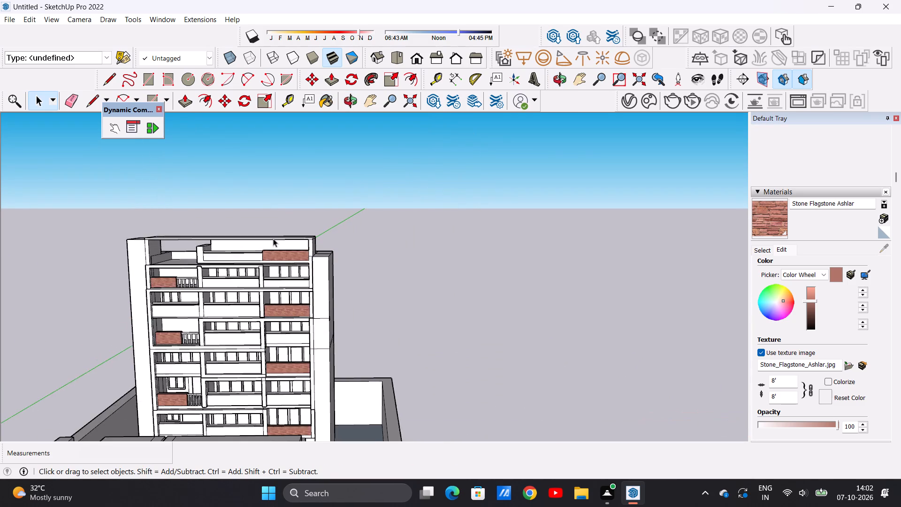
scroll(273, 238, "up", 5)
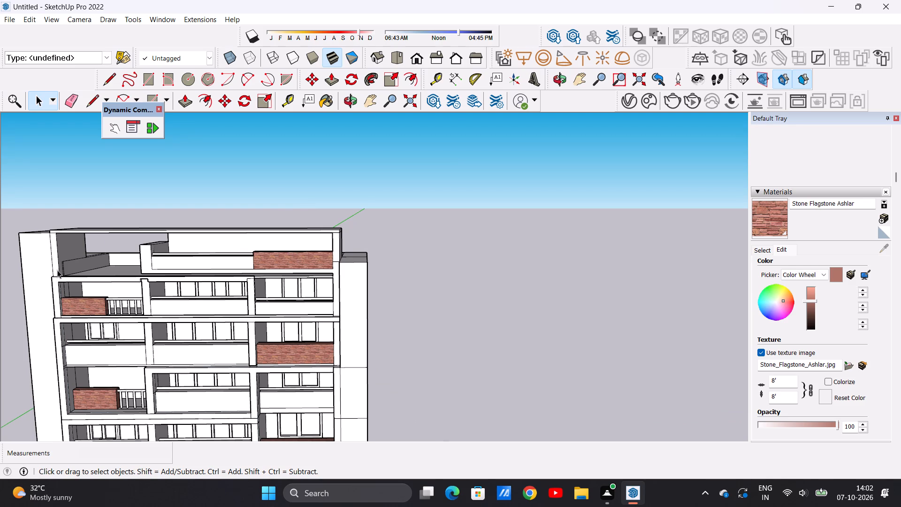
scroll(77, 262, "up", 5)
middle_click_drag(93, 277, 103, 311)
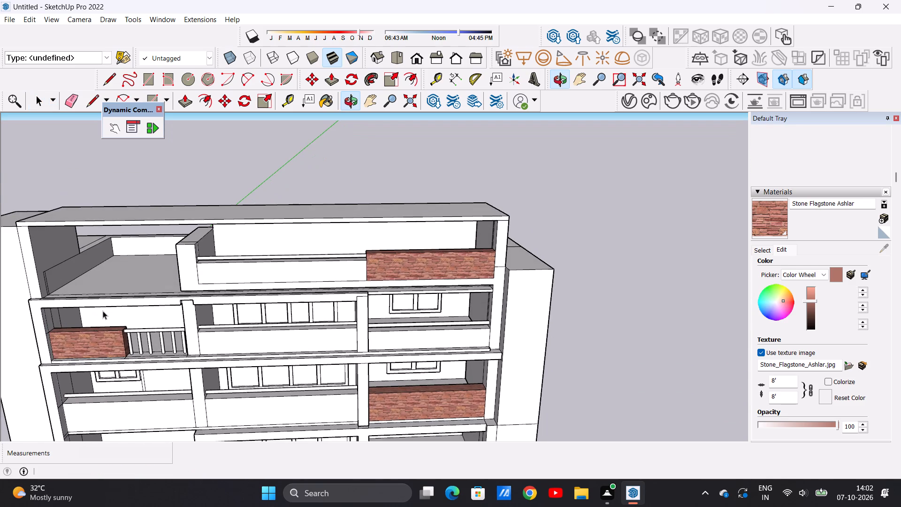
scroll(132, 284, "down", 1)
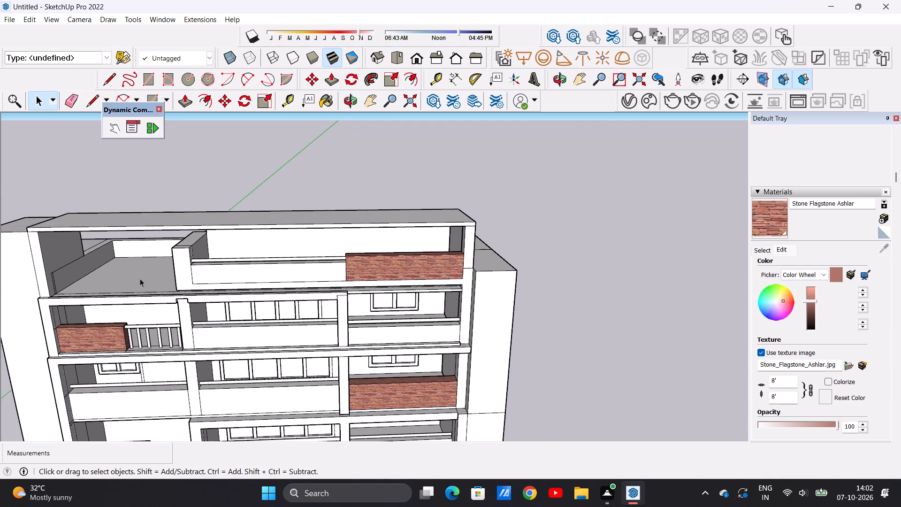
middle_click_drag(140, 278, 174, 310)
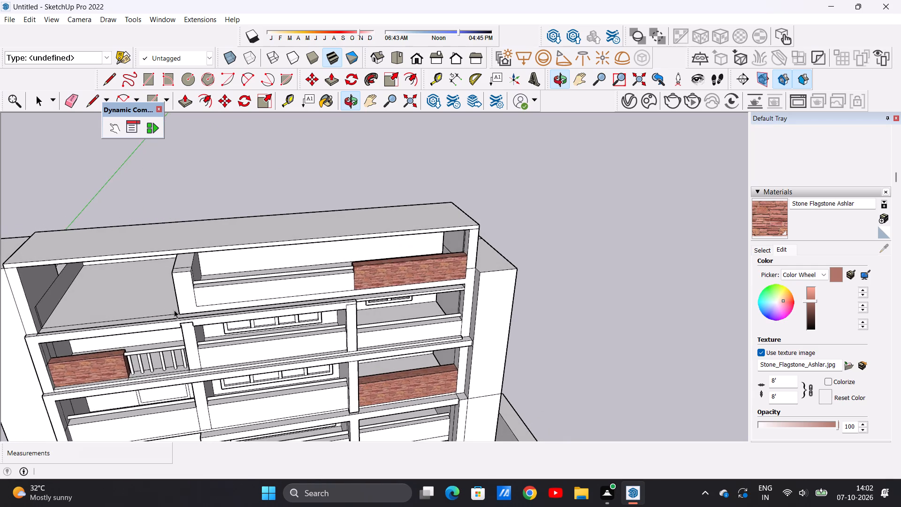
scroll(160, 294, "down", 3)
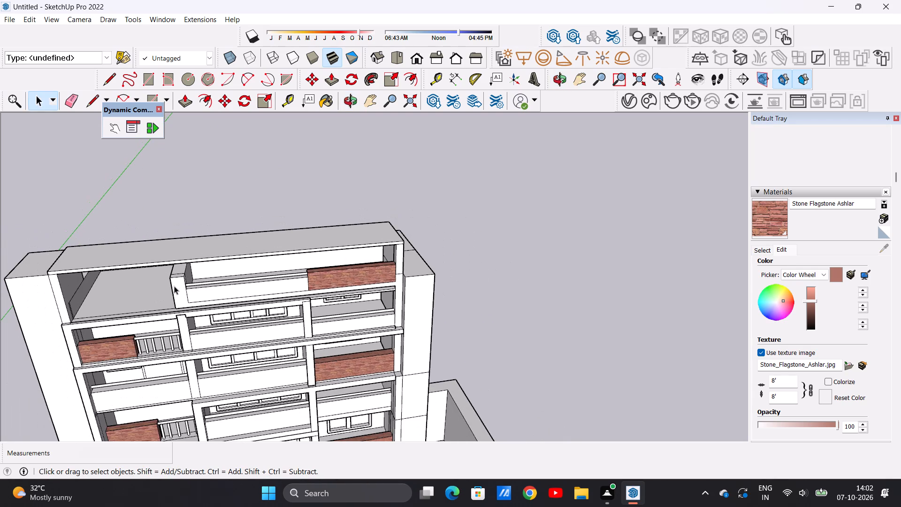
middle_click_drag(147, 299, 121, 323)
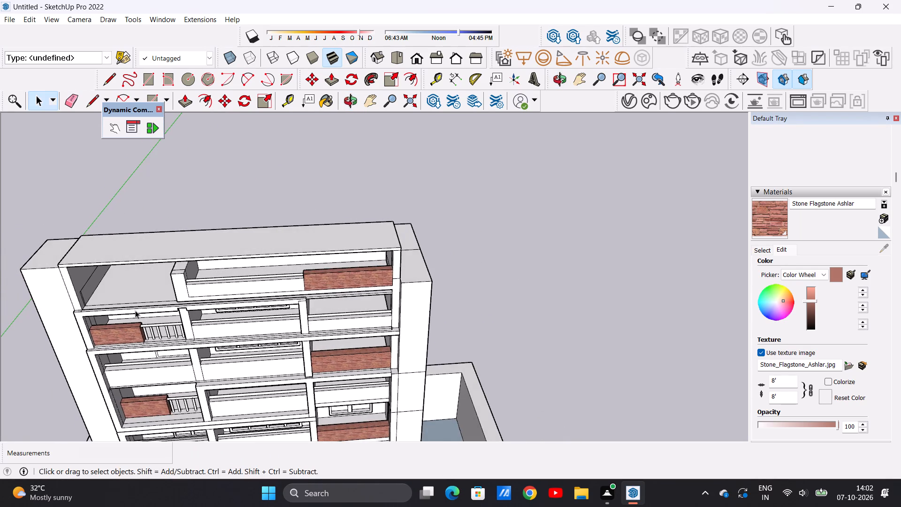
middle_click_drag(181, 307, 256, 308)
scroll(189, 335, "up", 7)
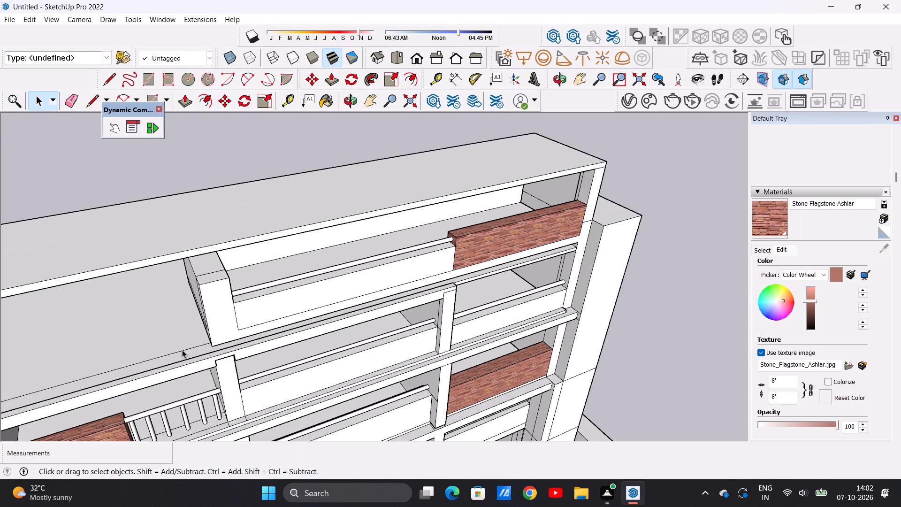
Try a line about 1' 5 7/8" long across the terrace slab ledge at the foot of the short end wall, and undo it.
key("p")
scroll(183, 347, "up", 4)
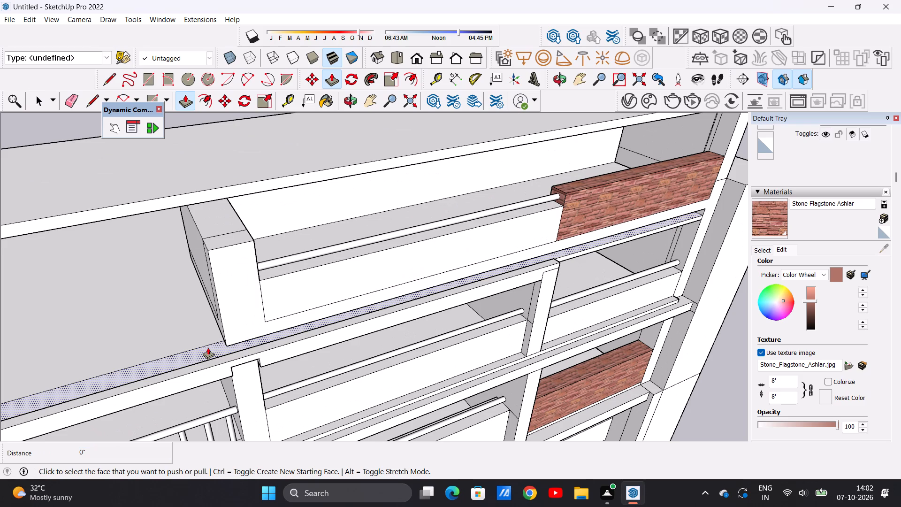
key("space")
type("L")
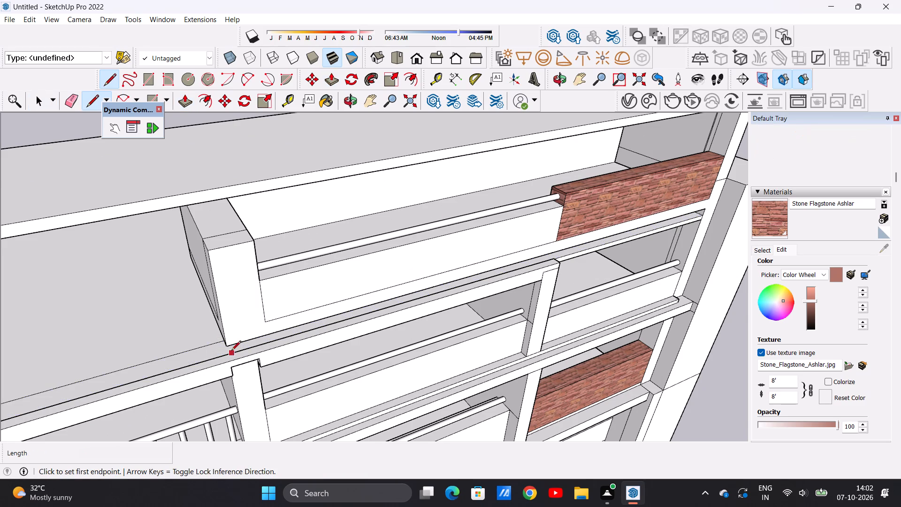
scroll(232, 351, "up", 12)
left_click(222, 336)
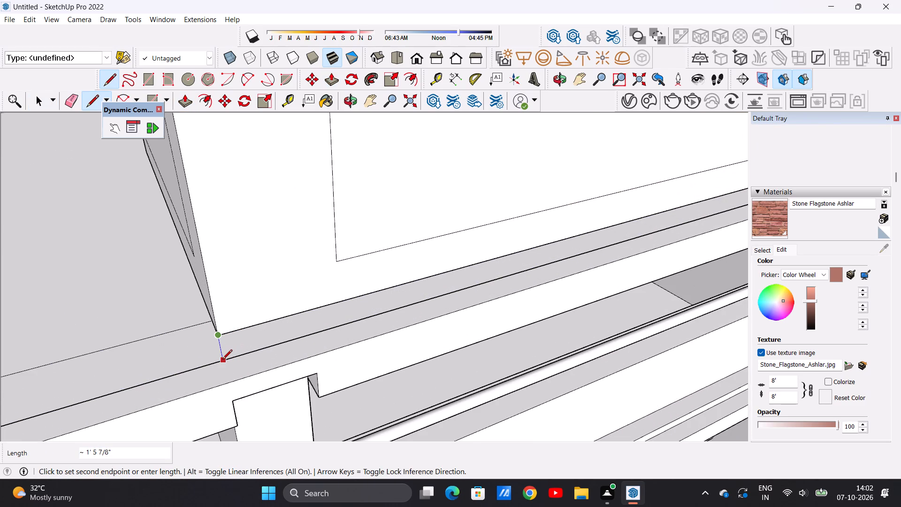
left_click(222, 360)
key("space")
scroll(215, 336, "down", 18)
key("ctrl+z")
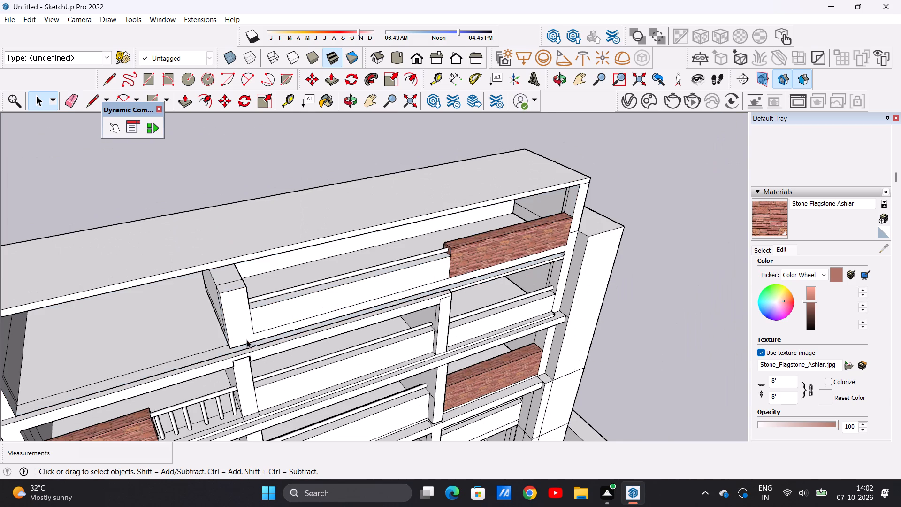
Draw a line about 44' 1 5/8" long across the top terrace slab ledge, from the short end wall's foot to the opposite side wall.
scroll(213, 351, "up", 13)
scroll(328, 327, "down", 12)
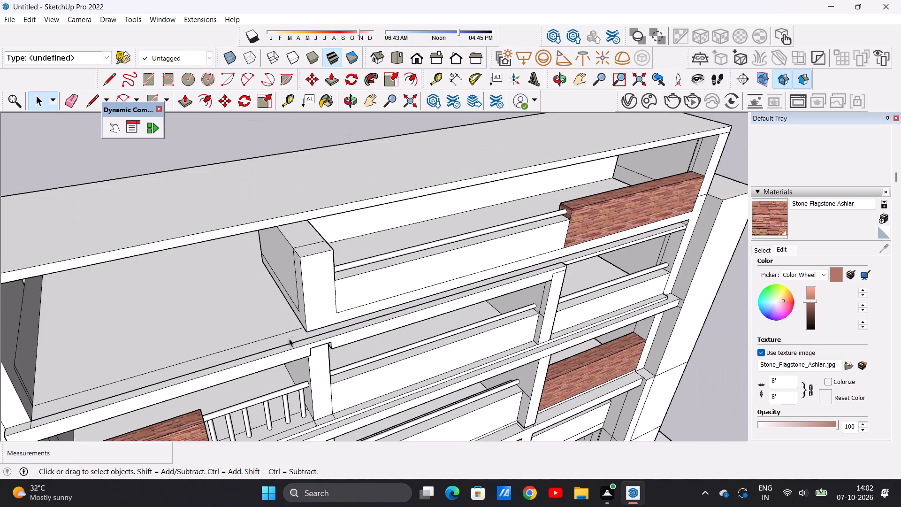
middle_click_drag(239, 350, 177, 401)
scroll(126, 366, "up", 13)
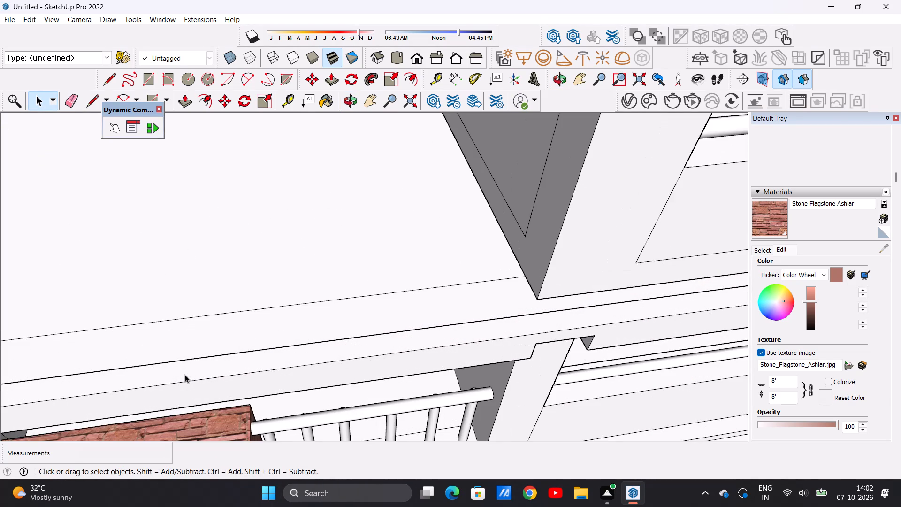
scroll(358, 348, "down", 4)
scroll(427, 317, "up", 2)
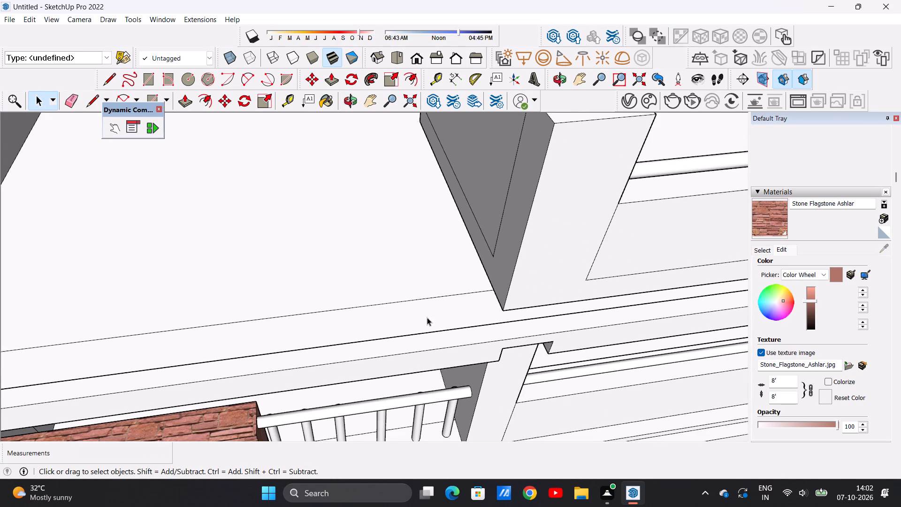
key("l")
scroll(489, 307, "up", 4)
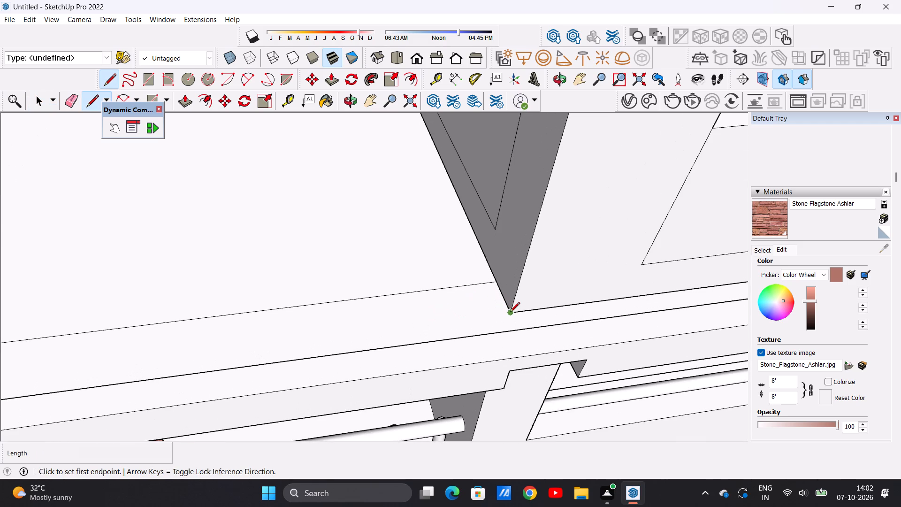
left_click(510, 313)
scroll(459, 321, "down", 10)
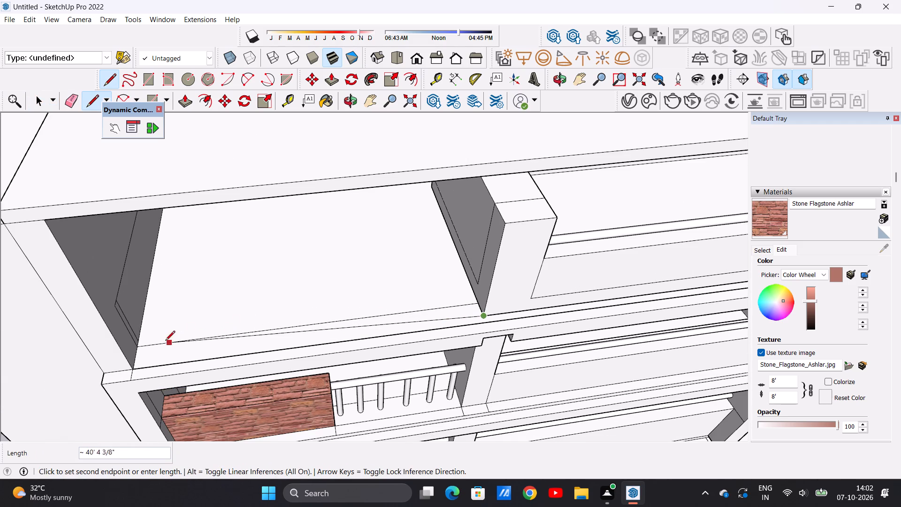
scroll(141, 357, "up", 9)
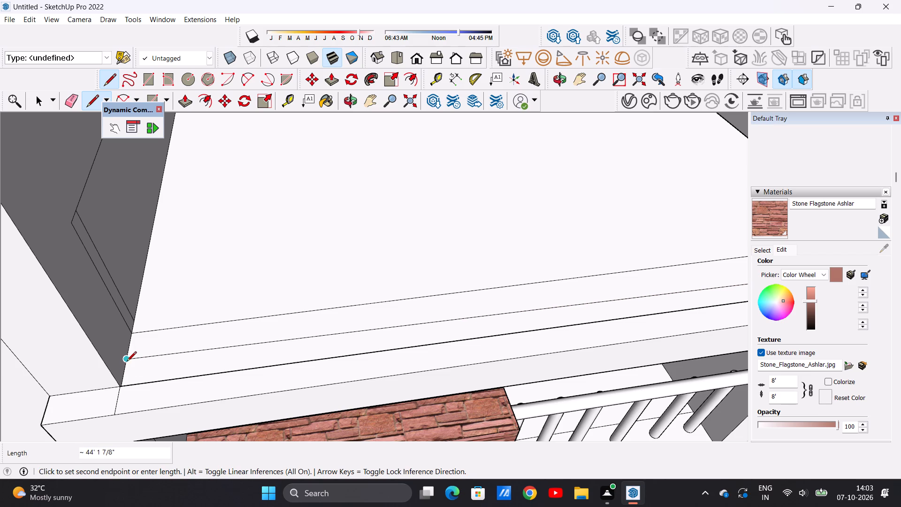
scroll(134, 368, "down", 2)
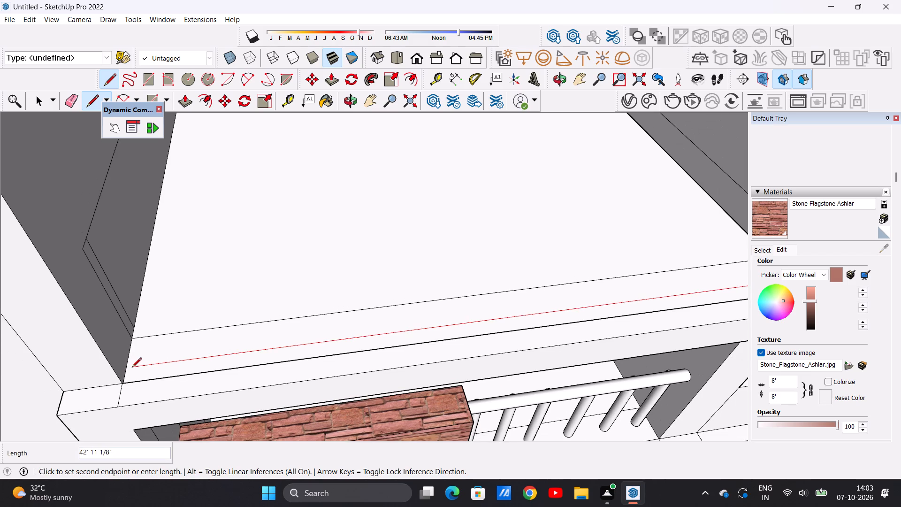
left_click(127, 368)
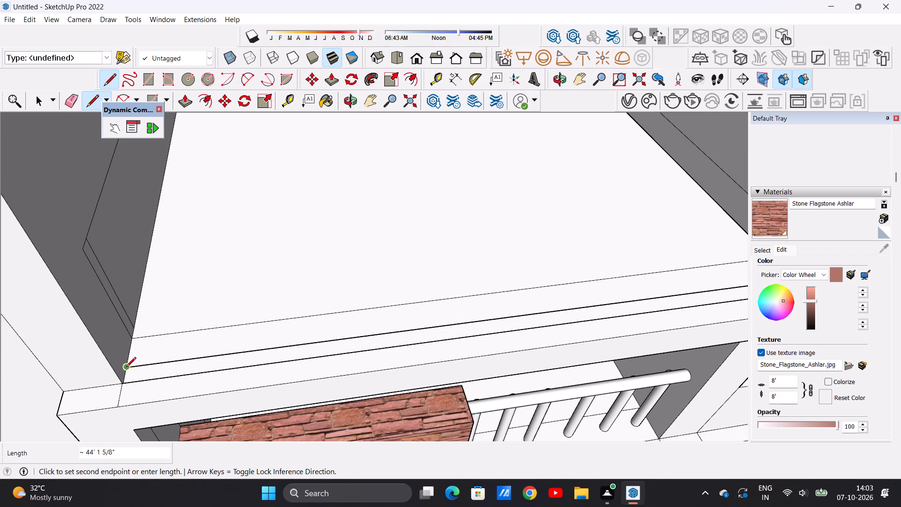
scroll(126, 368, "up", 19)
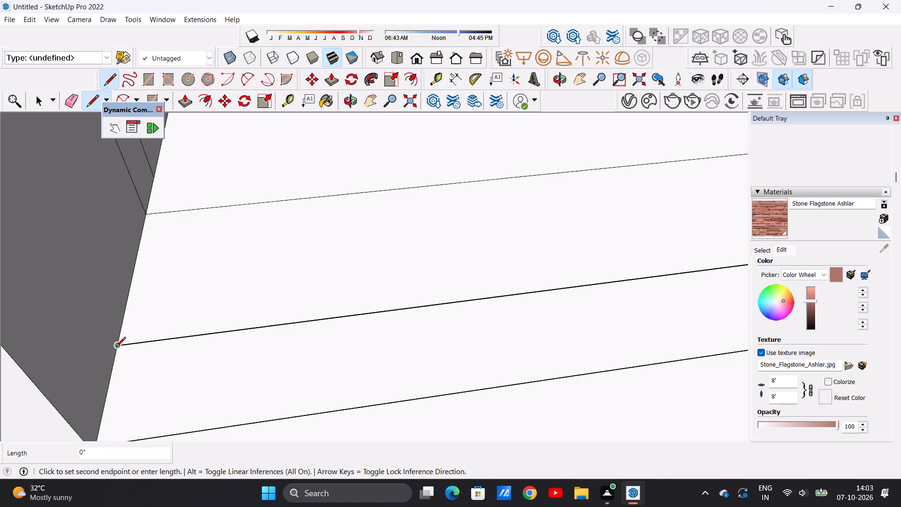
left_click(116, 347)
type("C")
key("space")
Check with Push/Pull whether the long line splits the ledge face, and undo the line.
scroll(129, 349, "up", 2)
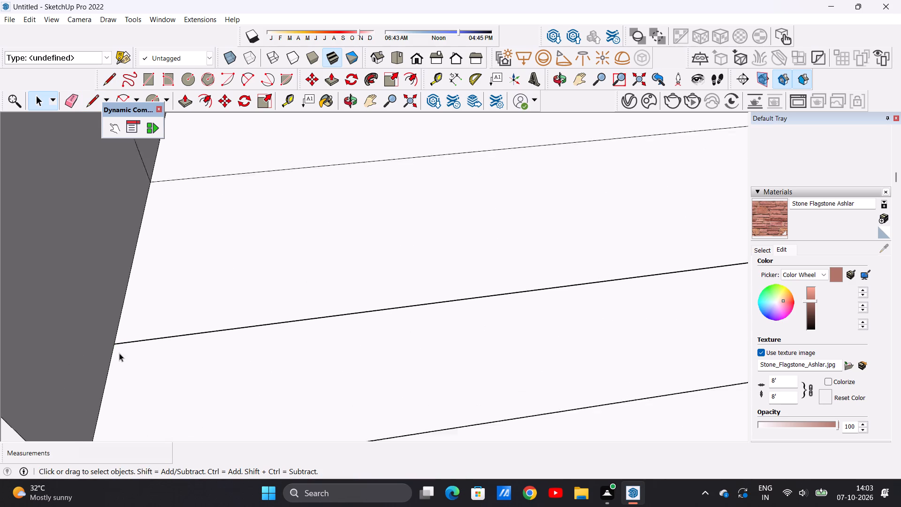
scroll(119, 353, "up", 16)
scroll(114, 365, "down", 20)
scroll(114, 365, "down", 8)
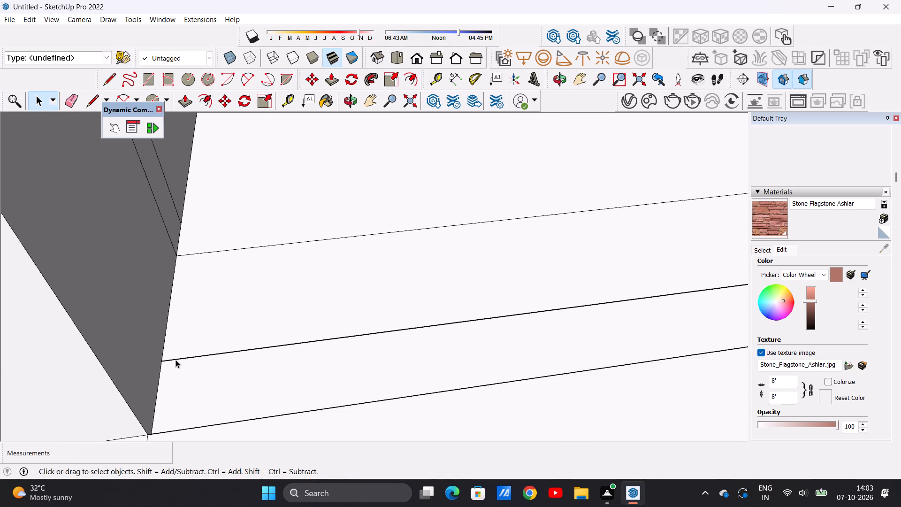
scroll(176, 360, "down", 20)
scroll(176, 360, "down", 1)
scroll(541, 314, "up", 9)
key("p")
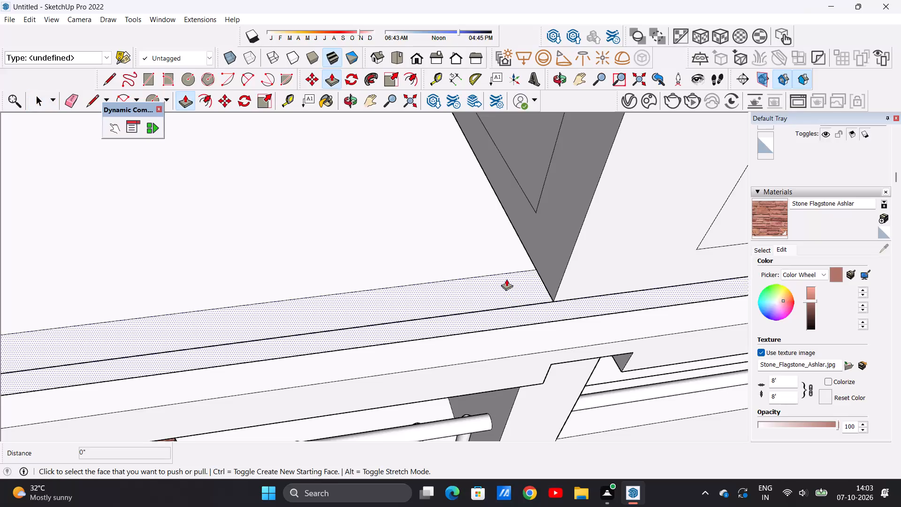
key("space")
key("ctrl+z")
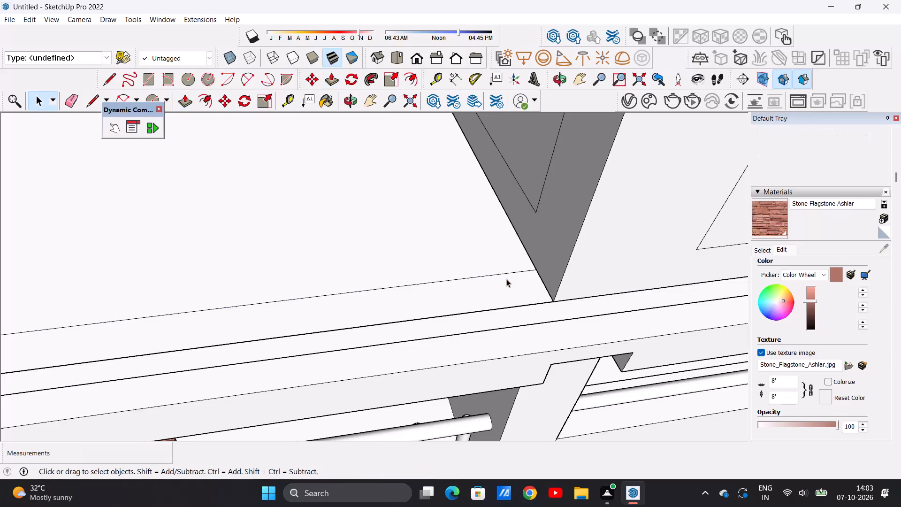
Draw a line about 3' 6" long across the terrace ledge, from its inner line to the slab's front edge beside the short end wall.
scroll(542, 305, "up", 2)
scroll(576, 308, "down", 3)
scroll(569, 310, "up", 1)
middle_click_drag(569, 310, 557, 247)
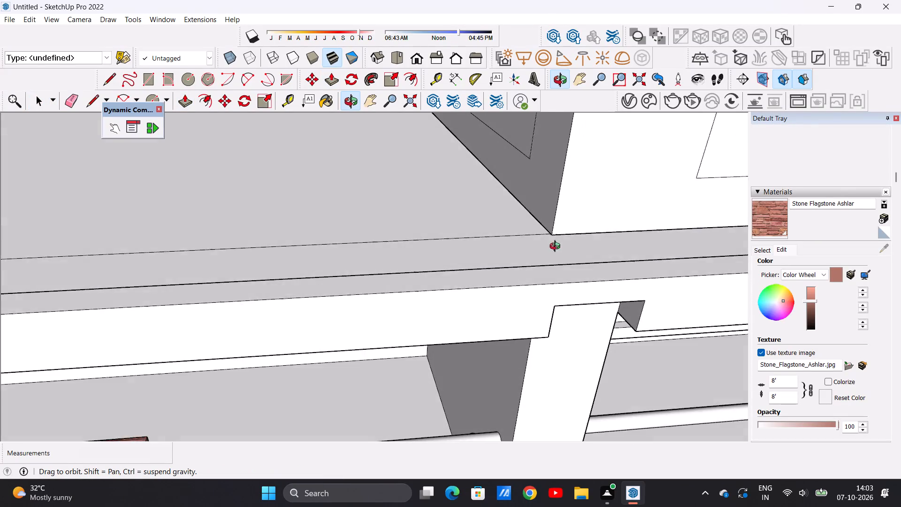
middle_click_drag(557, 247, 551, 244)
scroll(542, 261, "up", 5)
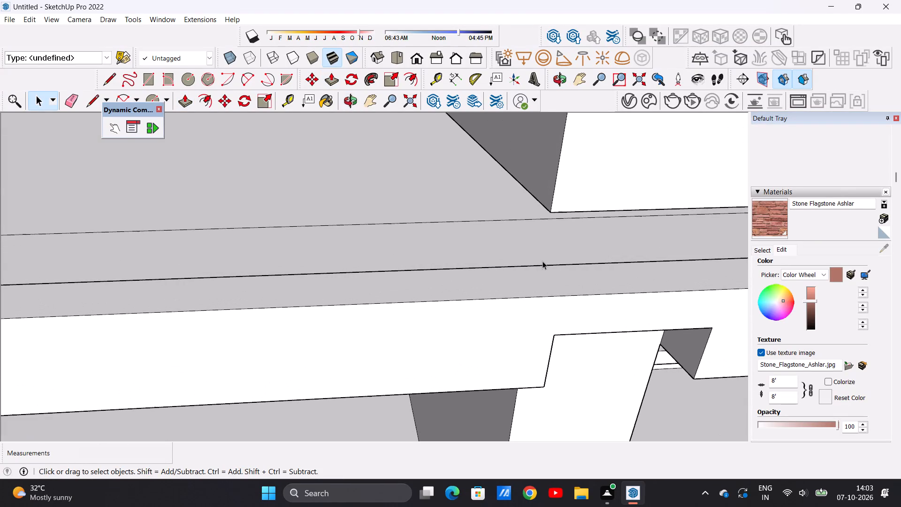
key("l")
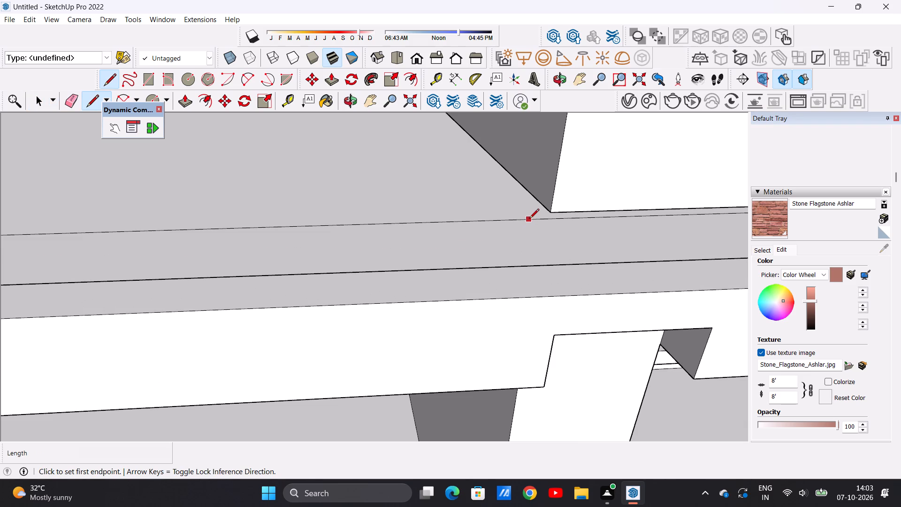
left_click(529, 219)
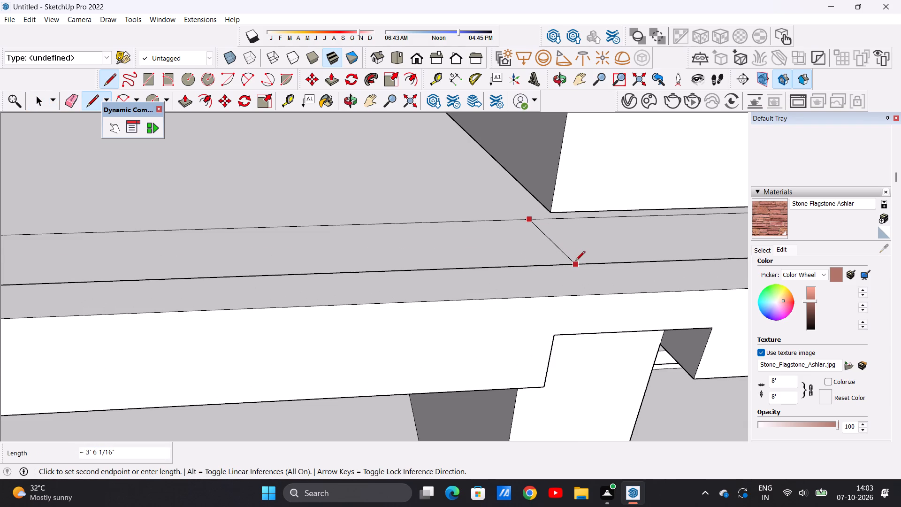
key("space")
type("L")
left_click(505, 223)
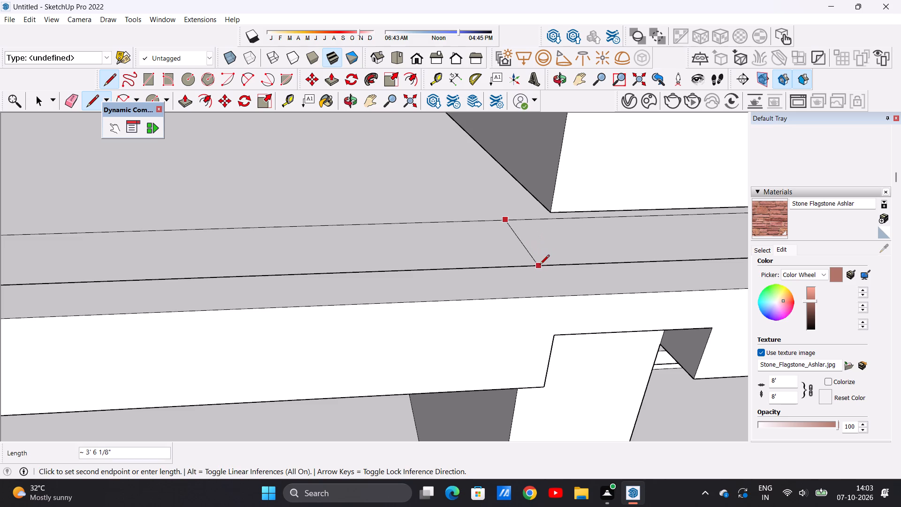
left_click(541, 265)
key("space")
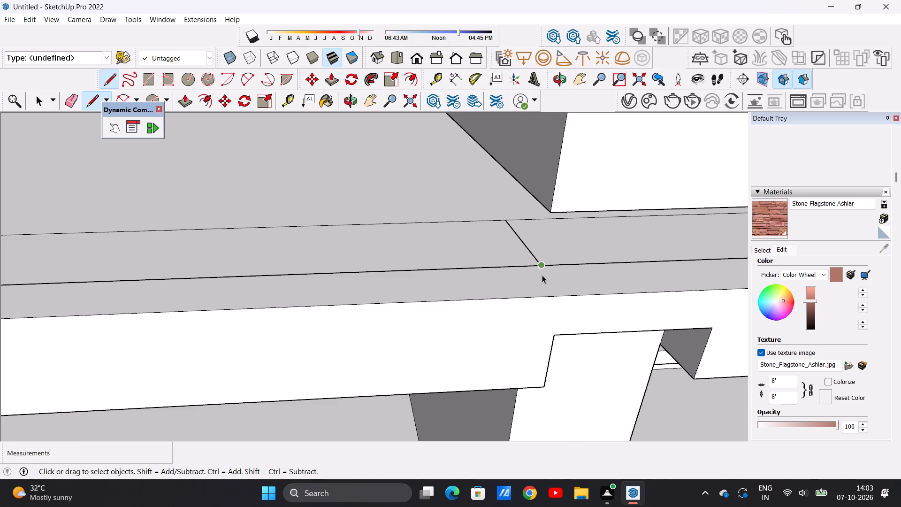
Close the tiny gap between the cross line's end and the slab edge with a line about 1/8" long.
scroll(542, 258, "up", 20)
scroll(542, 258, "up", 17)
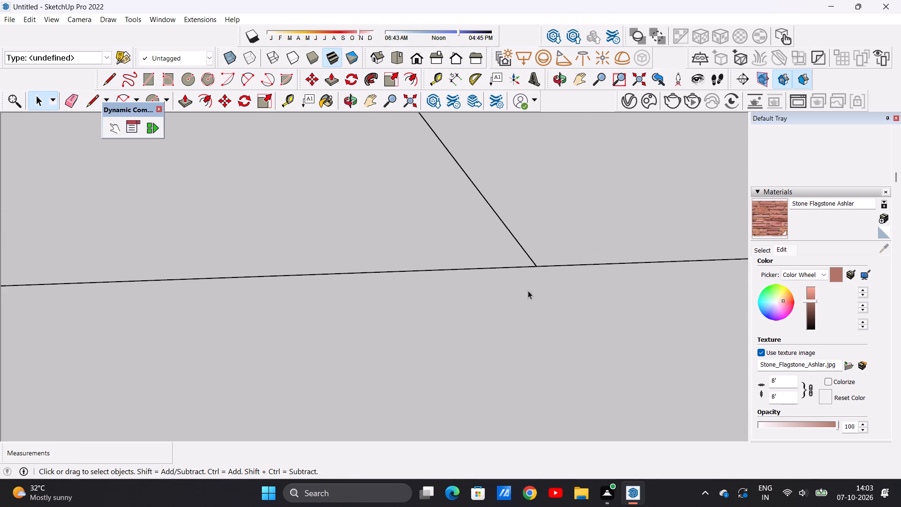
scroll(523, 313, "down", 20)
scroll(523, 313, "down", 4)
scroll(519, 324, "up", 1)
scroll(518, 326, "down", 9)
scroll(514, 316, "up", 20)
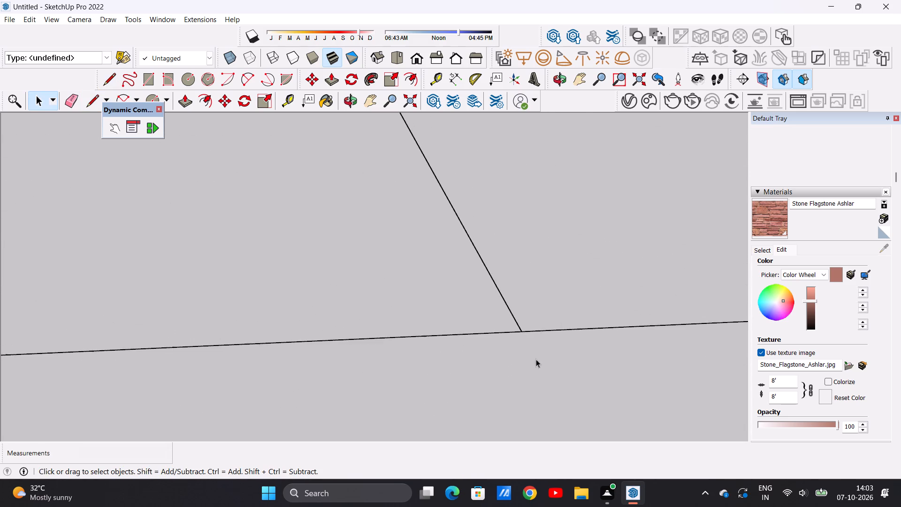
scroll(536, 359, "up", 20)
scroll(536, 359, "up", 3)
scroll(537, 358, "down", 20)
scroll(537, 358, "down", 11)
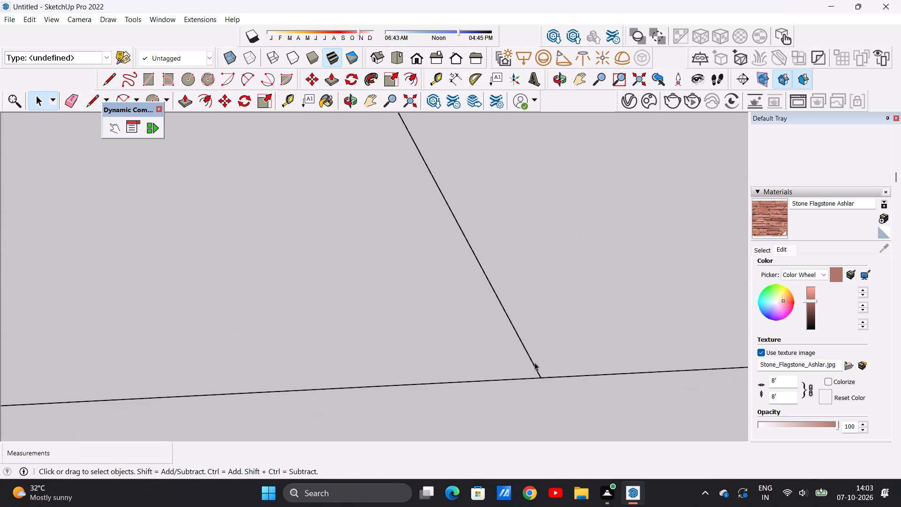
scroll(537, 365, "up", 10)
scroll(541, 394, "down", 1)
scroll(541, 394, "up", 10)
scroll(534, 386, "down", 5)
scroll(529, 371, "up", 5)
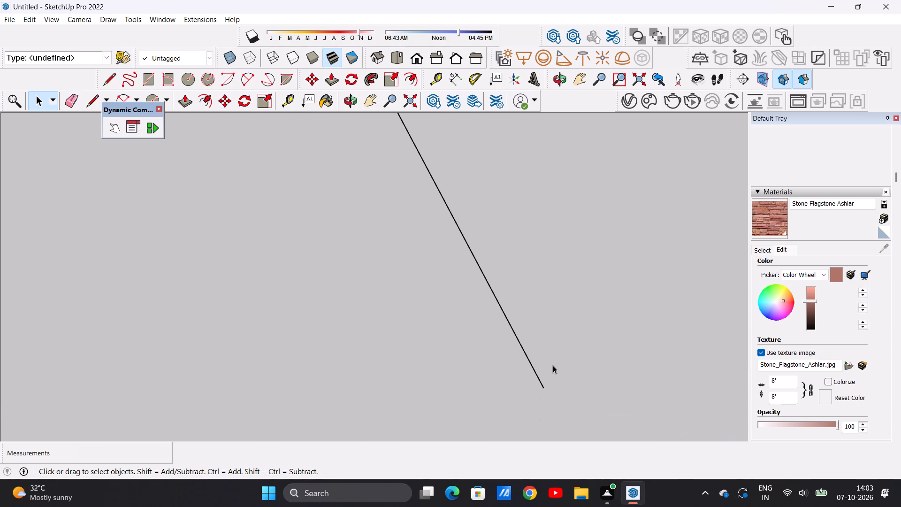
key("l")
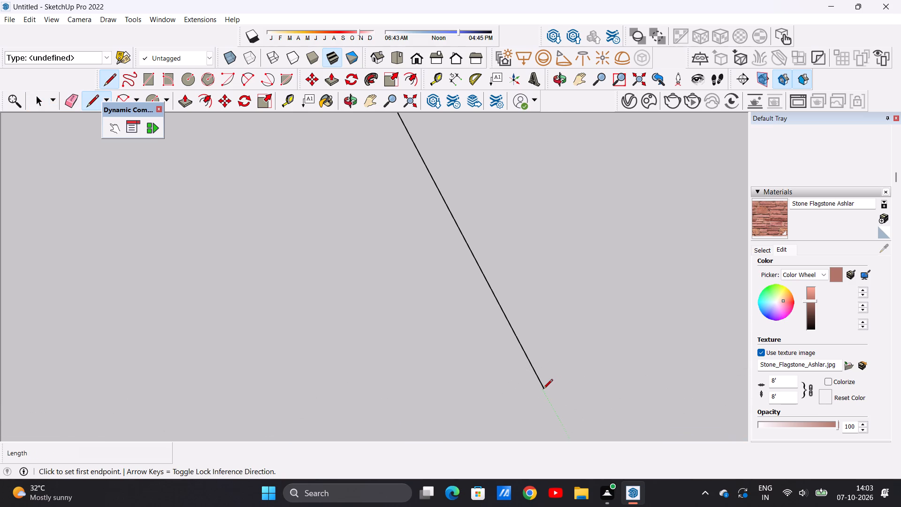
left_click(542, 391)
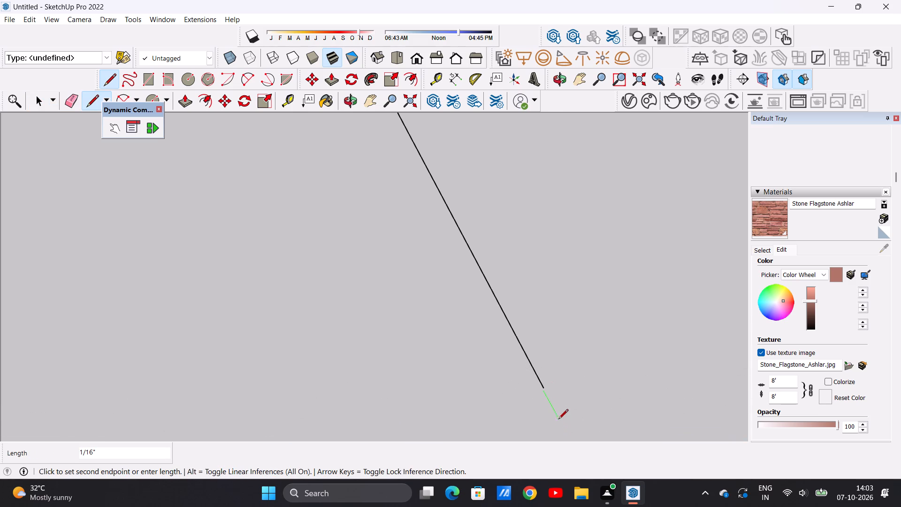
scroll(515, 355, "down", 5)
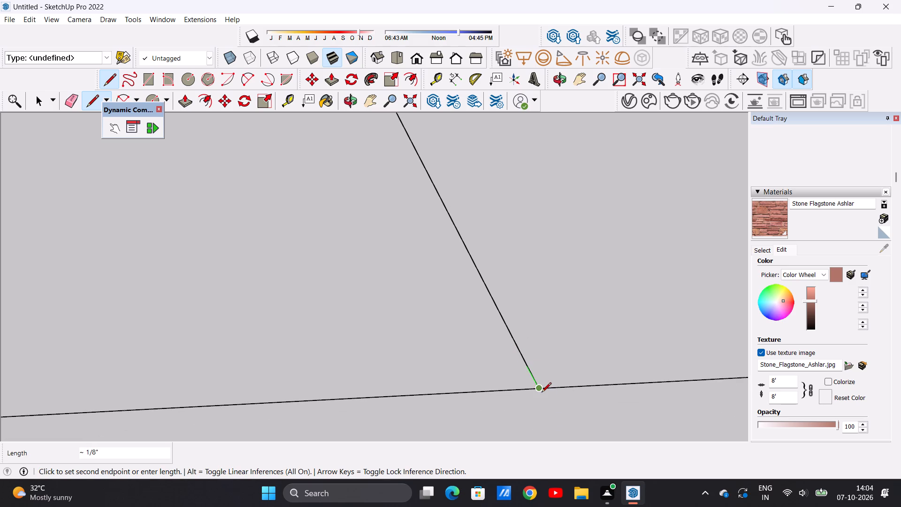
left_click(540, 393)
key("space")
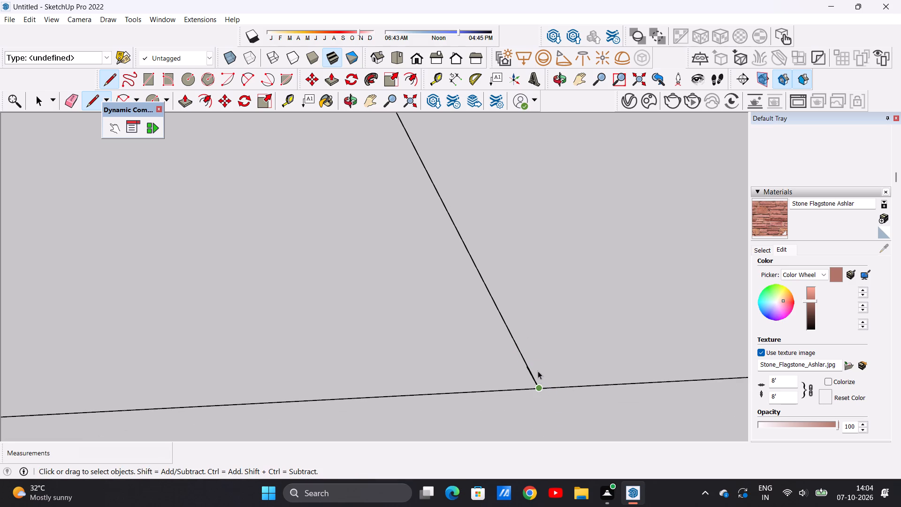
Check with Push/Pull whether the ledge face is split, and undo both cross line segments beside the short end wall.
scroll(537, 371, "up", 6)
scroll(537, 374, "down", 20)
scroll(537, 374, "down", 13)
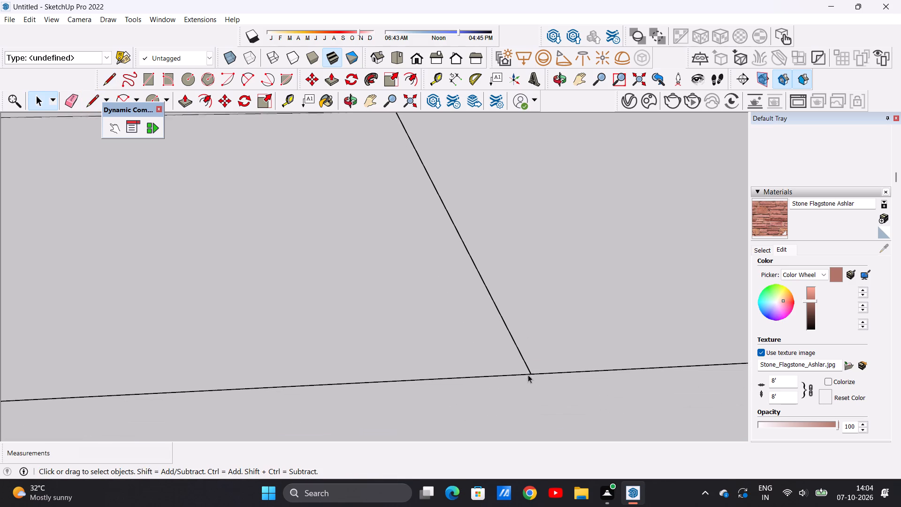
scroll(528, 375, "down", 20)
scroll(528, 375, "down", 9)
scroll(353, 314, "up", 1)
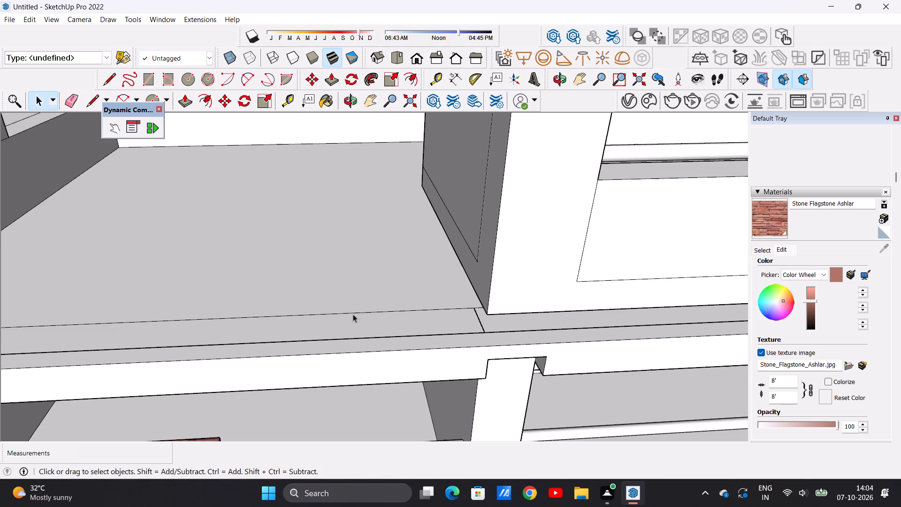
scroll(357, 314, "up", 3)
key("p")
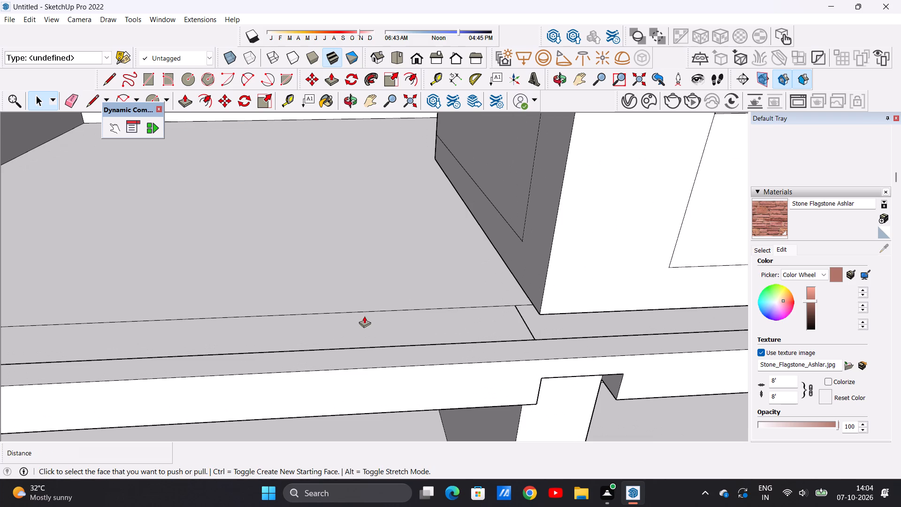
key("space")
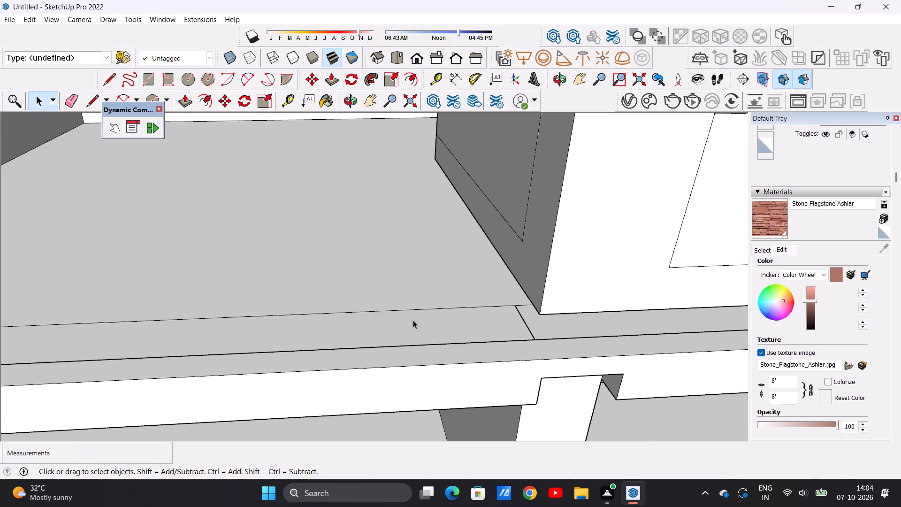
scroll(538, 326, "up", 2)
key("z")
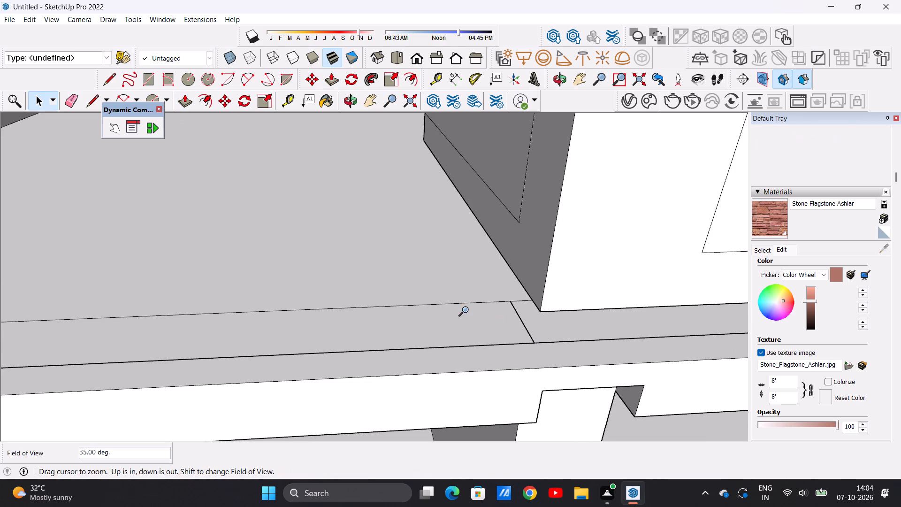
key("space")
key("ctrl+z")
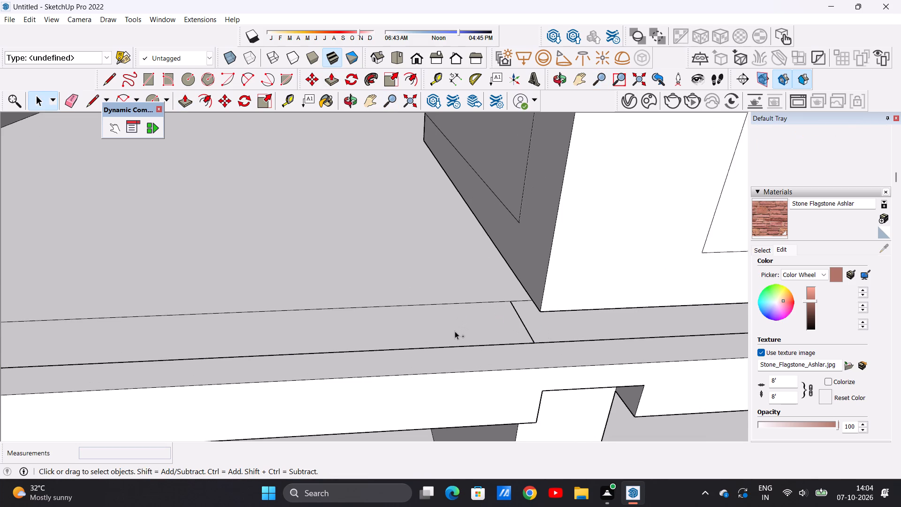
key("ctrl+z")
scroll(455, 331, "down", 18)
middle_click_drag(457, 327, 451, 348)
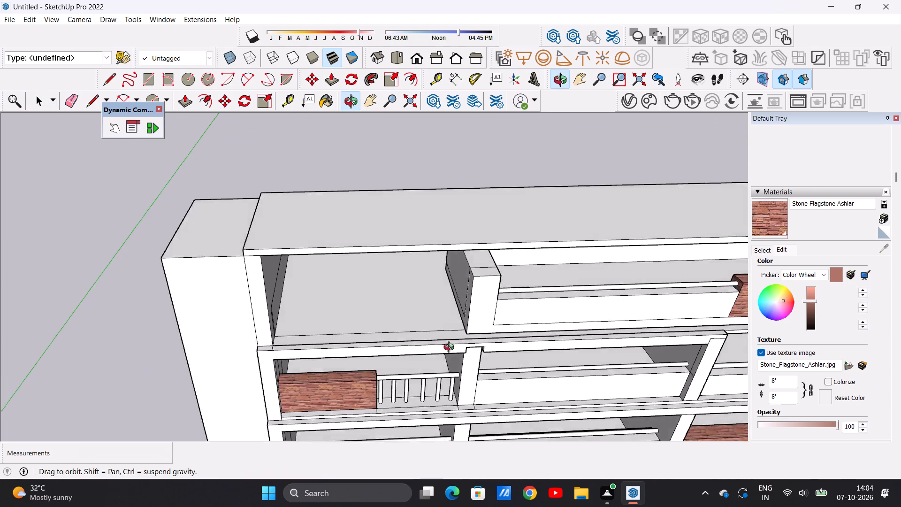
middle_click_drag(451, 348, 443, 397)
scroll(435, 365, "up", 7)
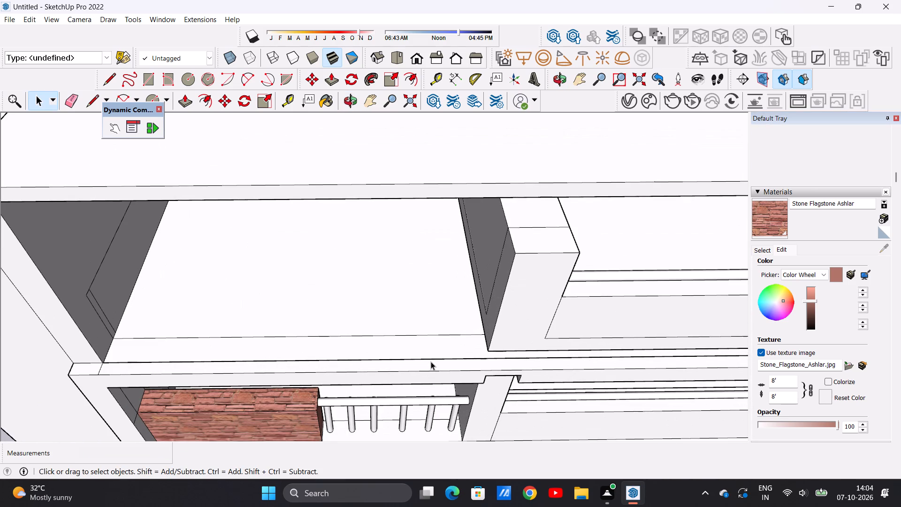
Outline a strip on the terrace ledge with a line just inside the slab's front edge and a cross line about 2' 11 3/4" long.
key("l")
scroll(115, 352, "up", 3)
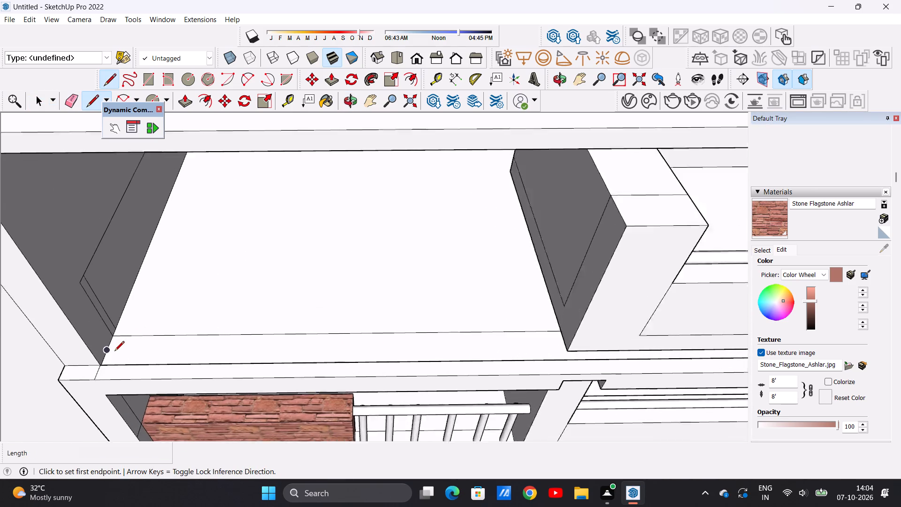
scroll(115, 352, "up", 4)
left_click(96, 367)
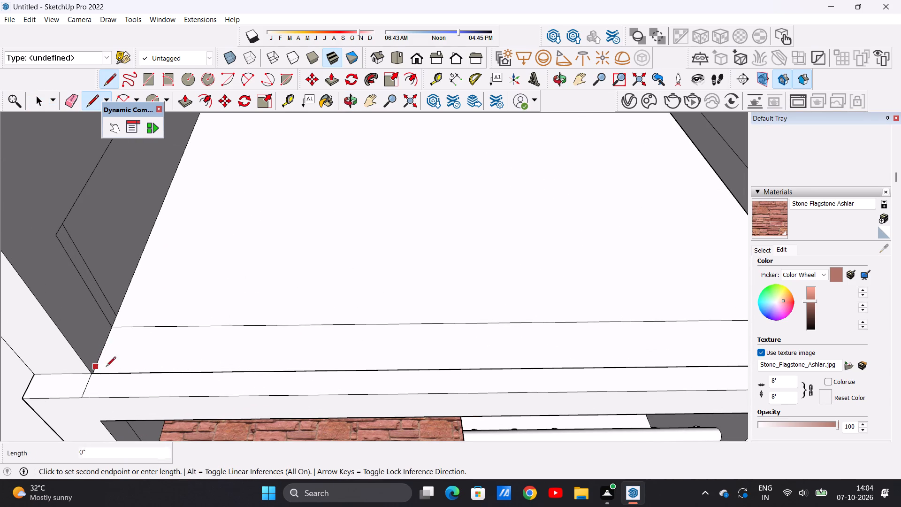
scroll(314, 328, "down", 7)
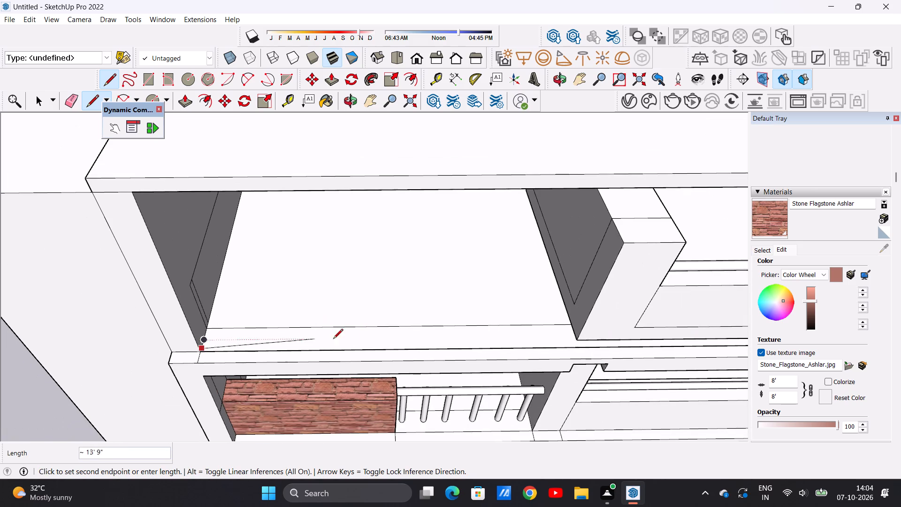
left_click(557, 342)
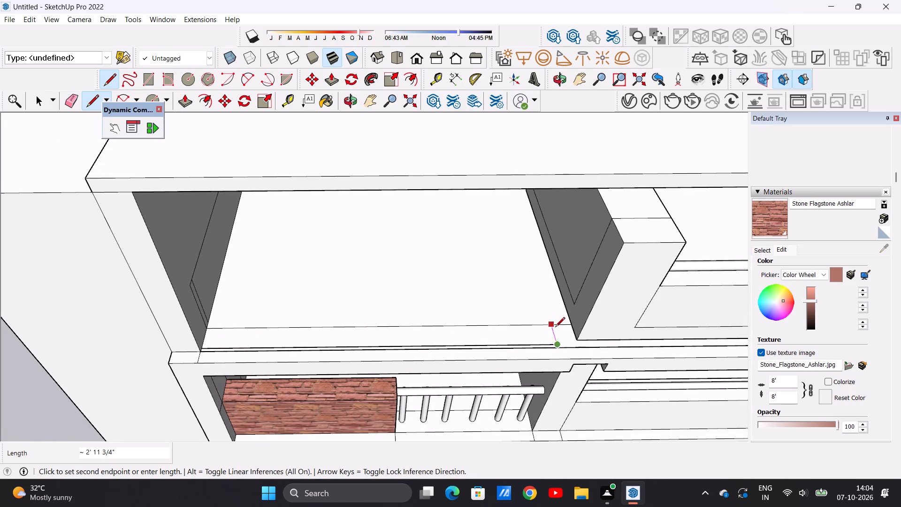
left_click(571, 342)
left_click(564, 326)
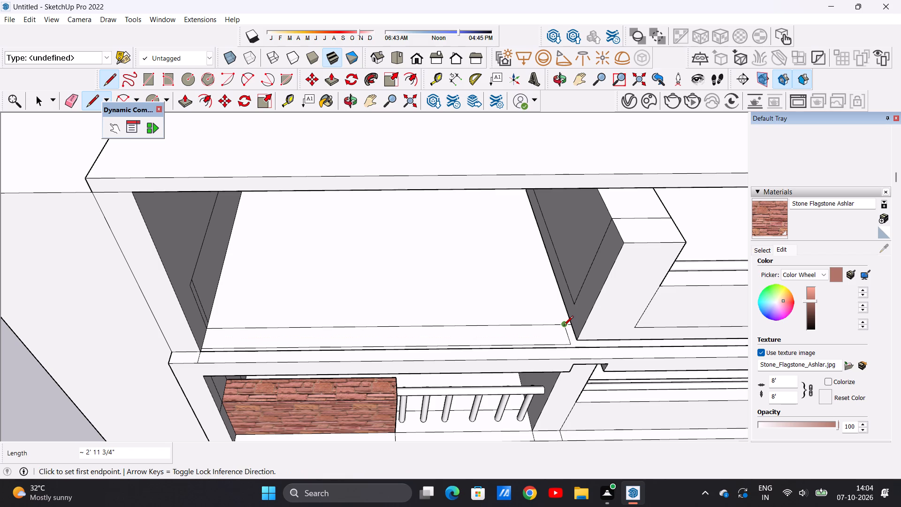
key("space")
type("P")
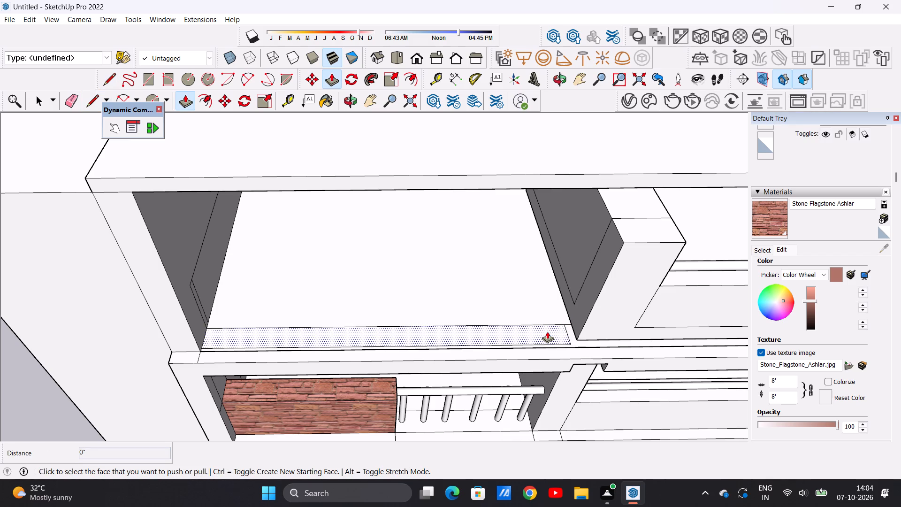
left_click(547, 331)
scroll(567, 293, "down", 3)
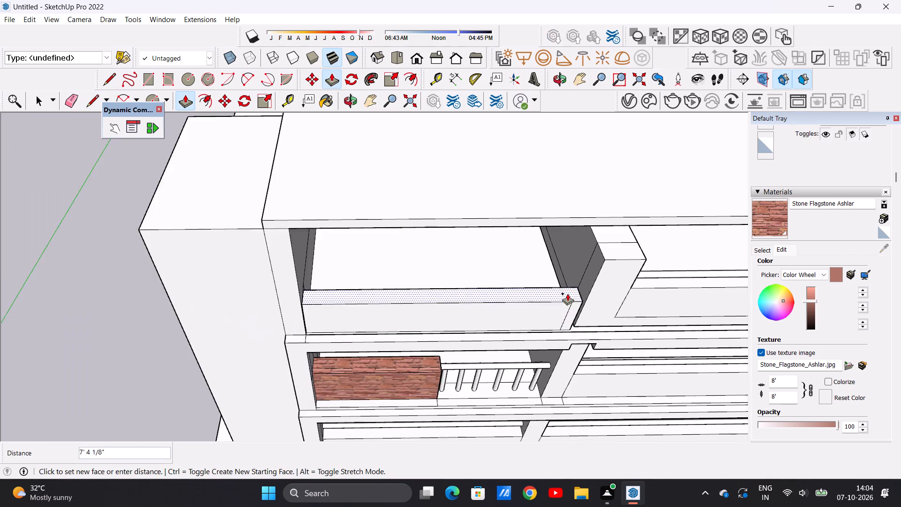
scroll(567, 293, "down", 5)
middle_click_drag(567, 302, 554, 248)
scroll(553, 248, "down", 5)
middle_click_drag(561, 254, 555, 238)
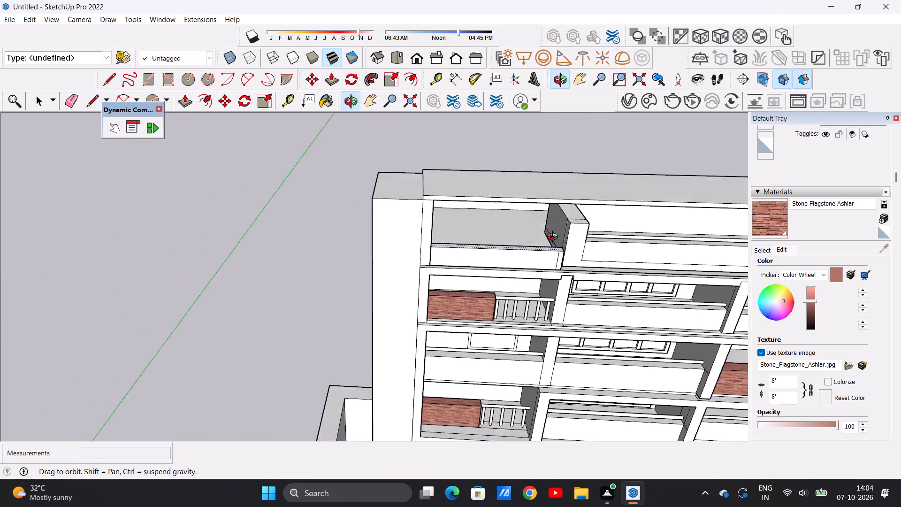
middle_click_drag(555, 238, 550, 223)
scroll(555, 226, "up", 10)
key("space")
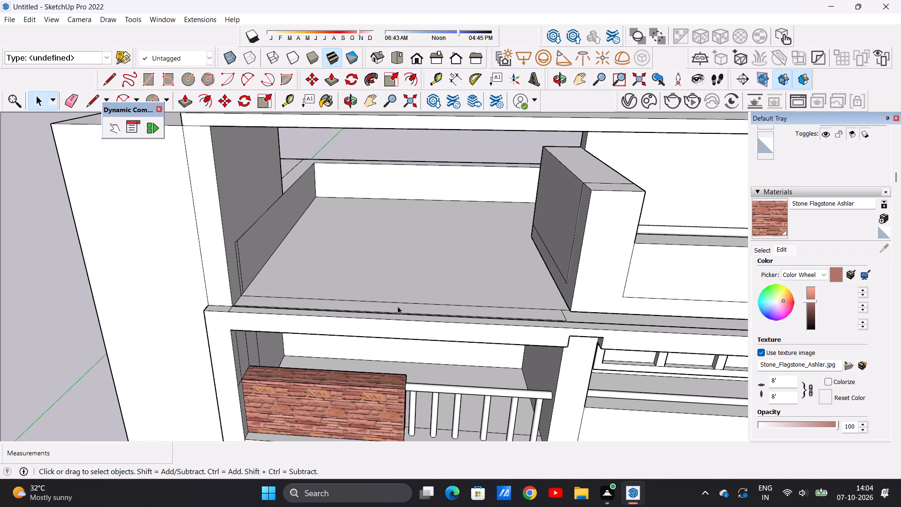
Divide the ledge strip with a cross line about 2' 11 3/4" long, roughly above the end of the stone parapet below.
middle_click_drag(398, 295, 415, 405)
scroll(415, 354, "up", 3)
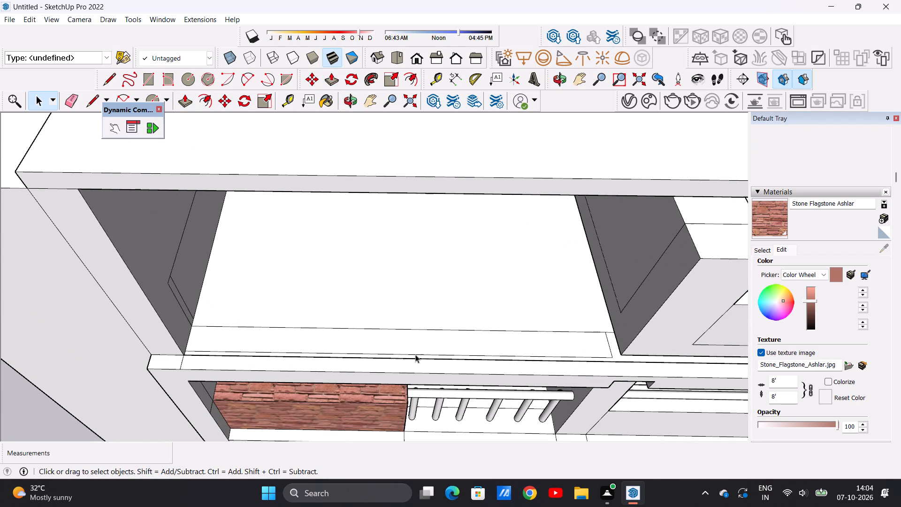
key("l")
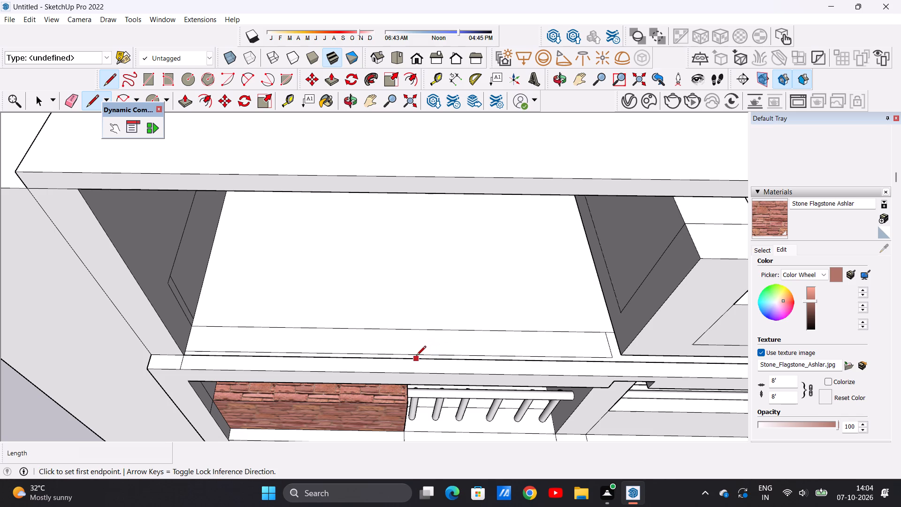
middle_click_drag(417, 400, 420, 324)
scroll(414, 272, "up", 4)
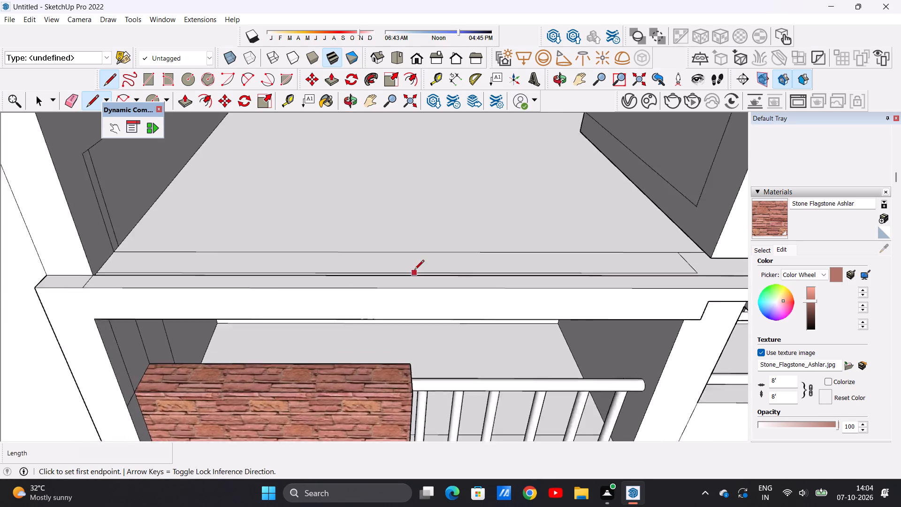
scroll(414, 270, "up", 1)
middle_click_drag(409, 268, 395, 369)
scroll(398, 365, "up", 3)
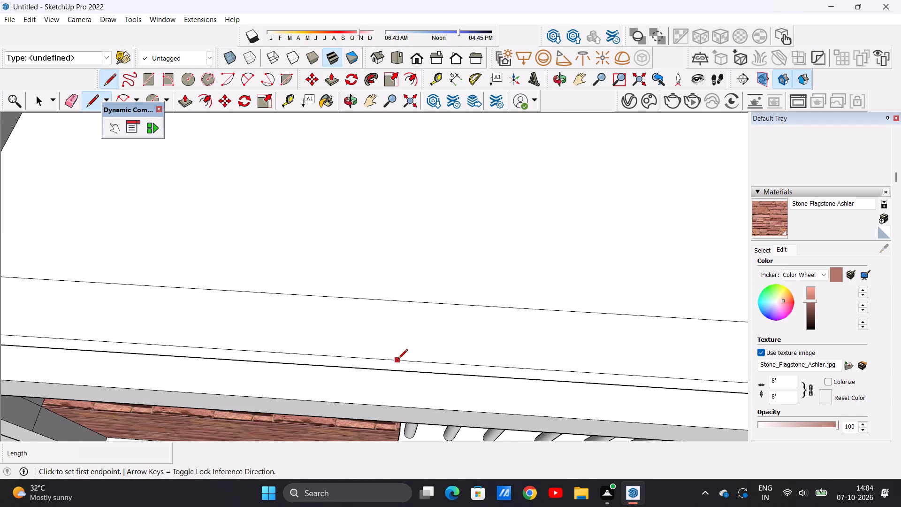
left_click(398, 360)
left_click(402, 301)
key("space")
Push/Pull the ledge strip's half beside the tall side wall up about 10' 4 11/16" to form a parapet.
scroll(299, 364, "down", 13)
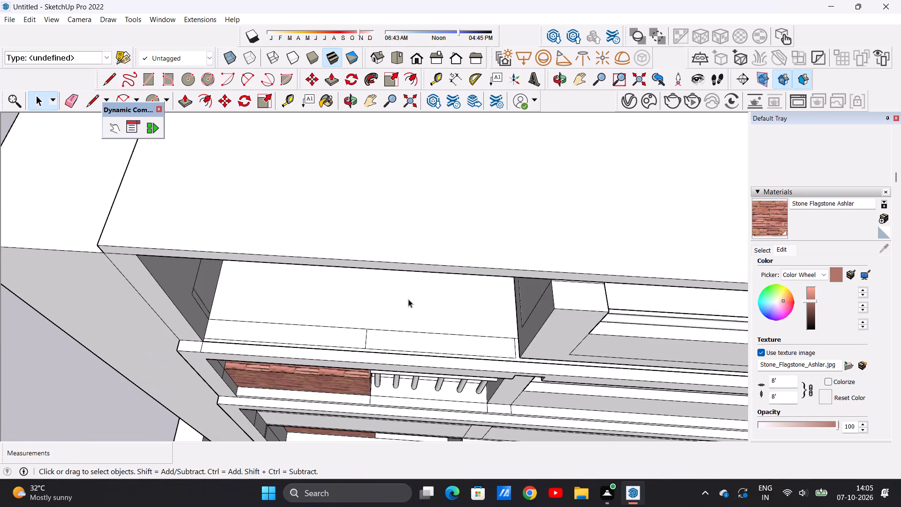
scroll(408, 299, "down", 1)
middle_click_drag(419, 360, 419, 280)
middle_click_drag(417, 255, 417, 317)
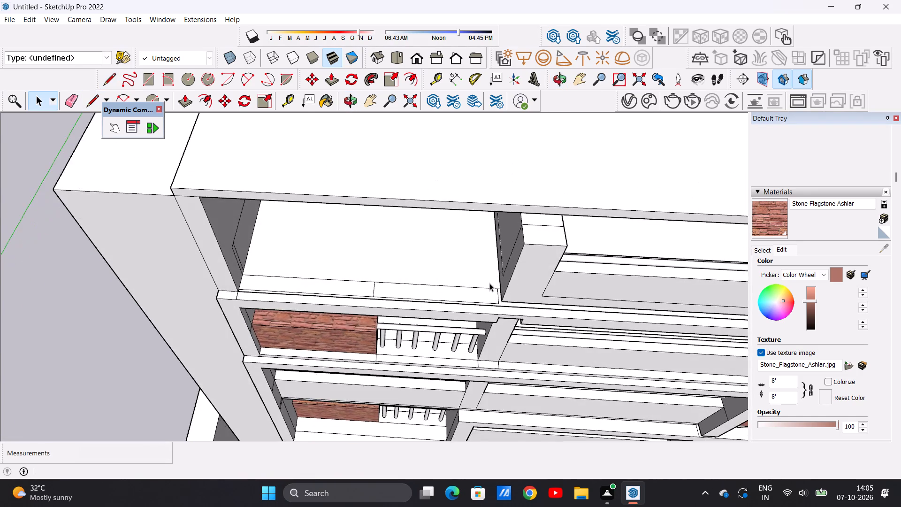
scroll(489, 283, "up", 5)
middle_click_drag(482, 300, 505, 240)
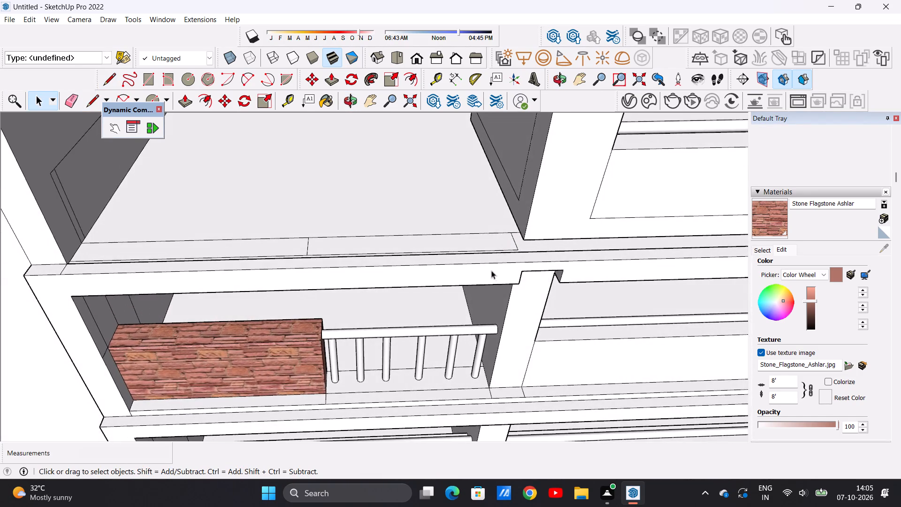
scroll(483, 307, "down", 9)
middle_click_drag(476, 295, 463, 260)
scroll(447, 365, "down", 6)
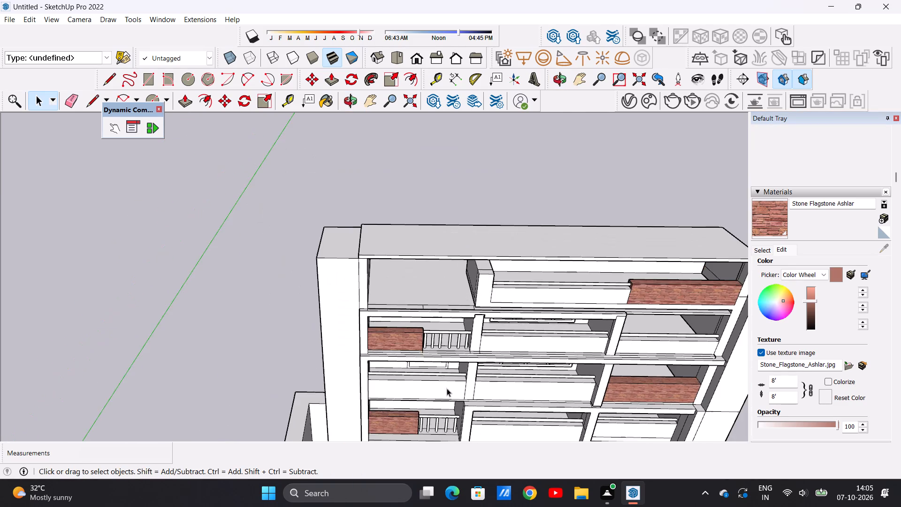
scroll(456, 310, "up", 14)
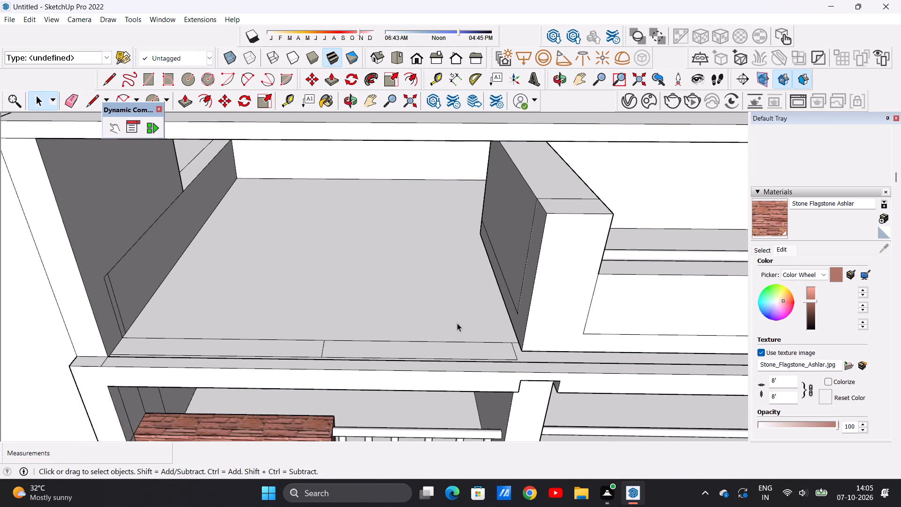
key("p")
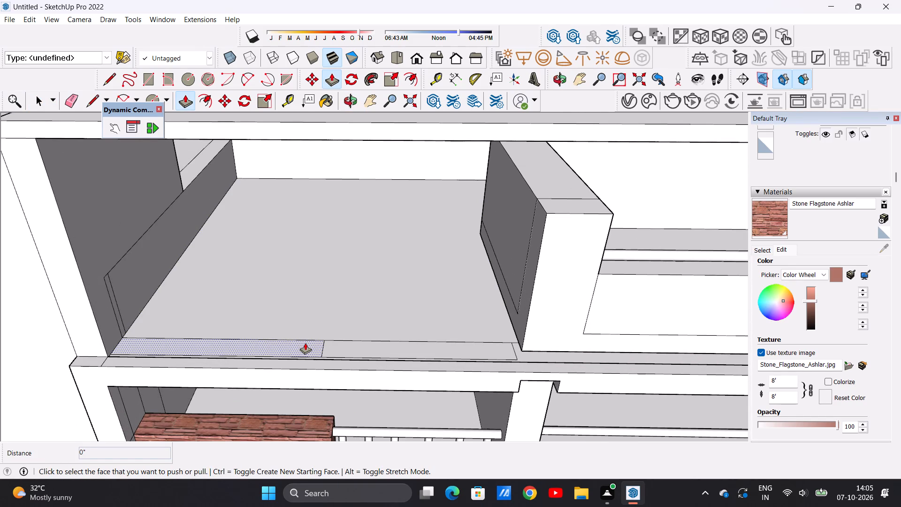
left_click(305, 343)
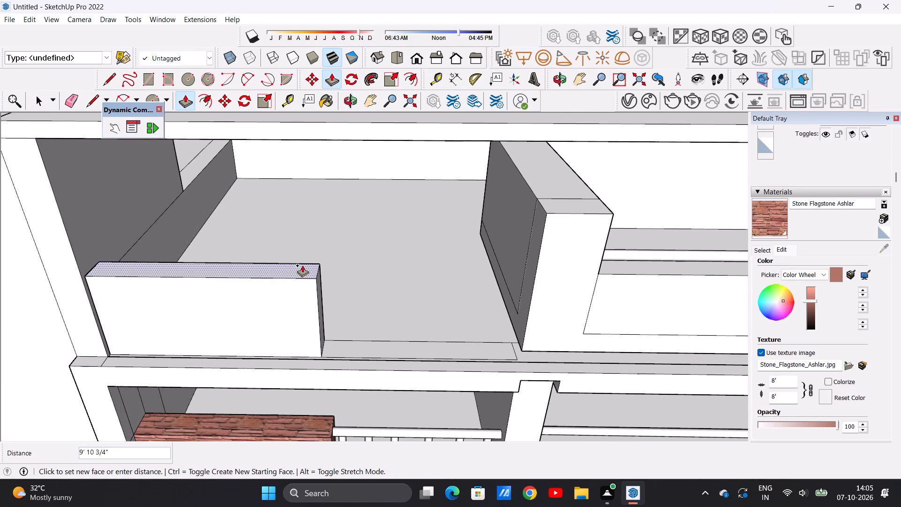
left_click(302, 261)
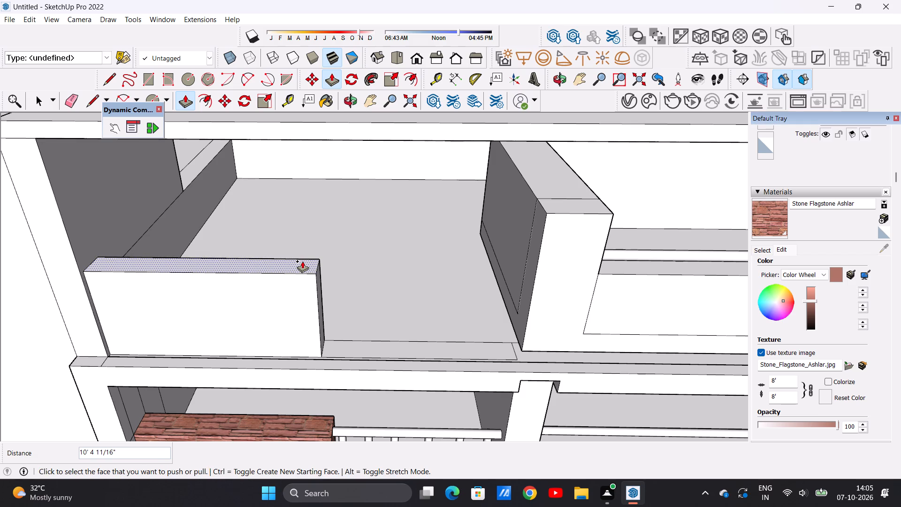
left_click(302, 261)
key("space")
Draw a circle with a radius of about 7 3/16" near the top of the new parapet's end face.
middle_click_drag(330, 334, 336, 292)
scroll(301, 356, "down", 10)
middle_click_drag(345, 354, 331, 336)
scroll(307, 287, "up", 7)
middle_click_drag(305, 365, 282, 361)
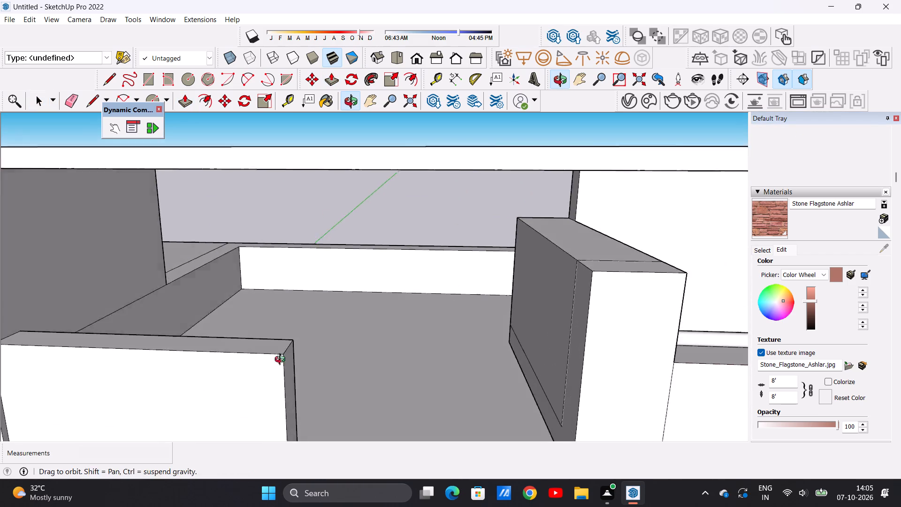
middle_click_drag(282, 361, 235, 347)
scroll(227, 354, "down", 2)
middle_click_drag(226, 355, 177, 361)
scroll(196, 334, "up", 7)
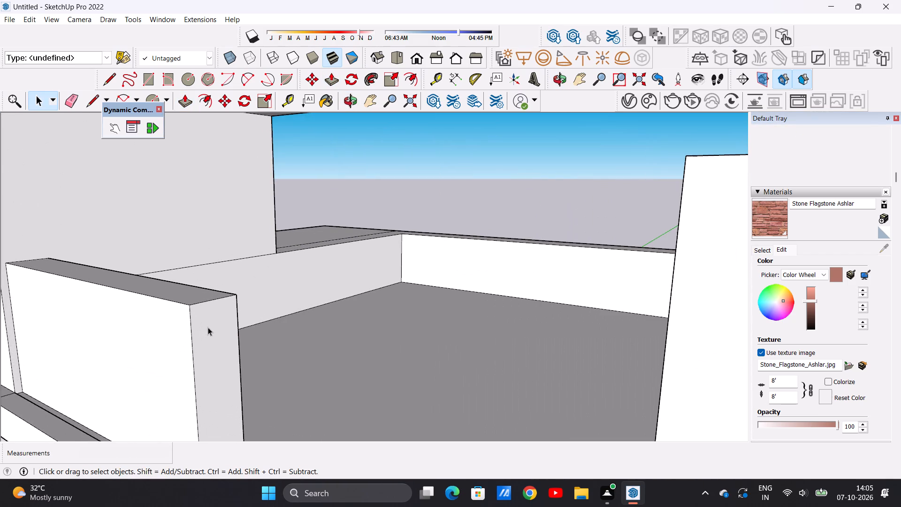
key("c")
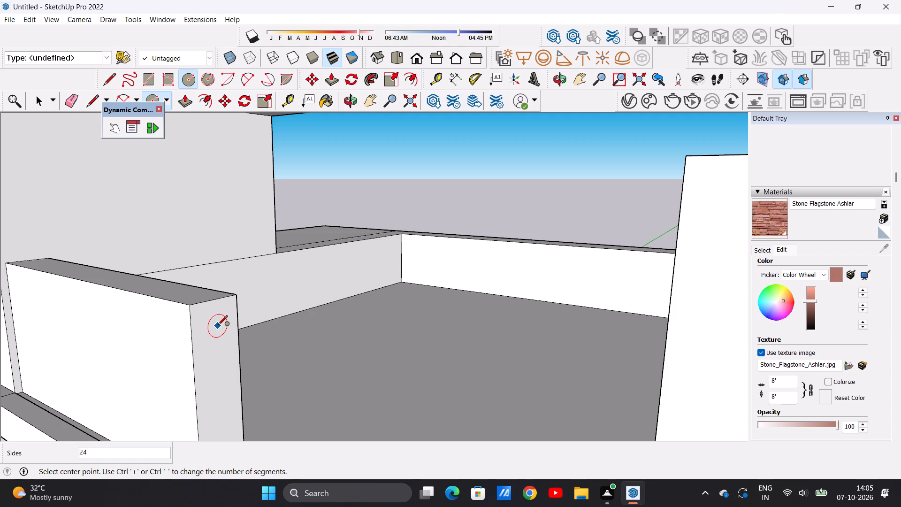
left_click(218, 326)
left_click(216, 315)
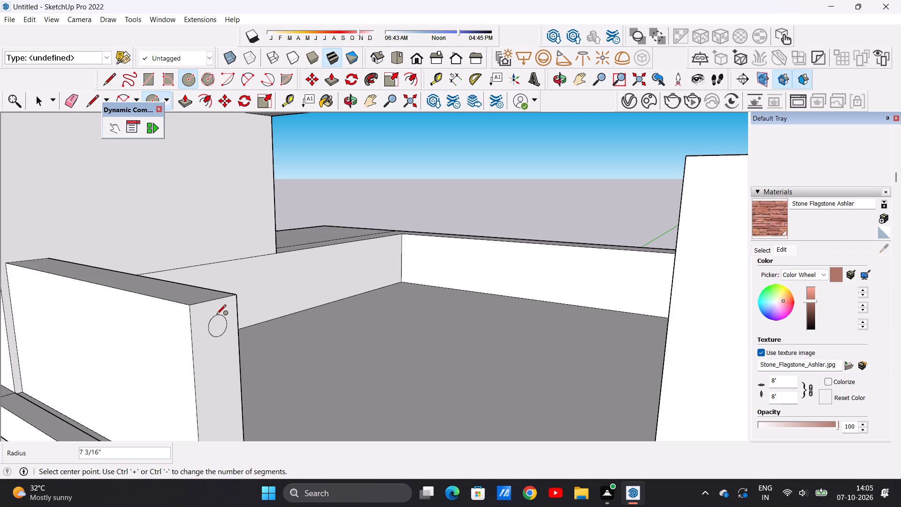
key("space")
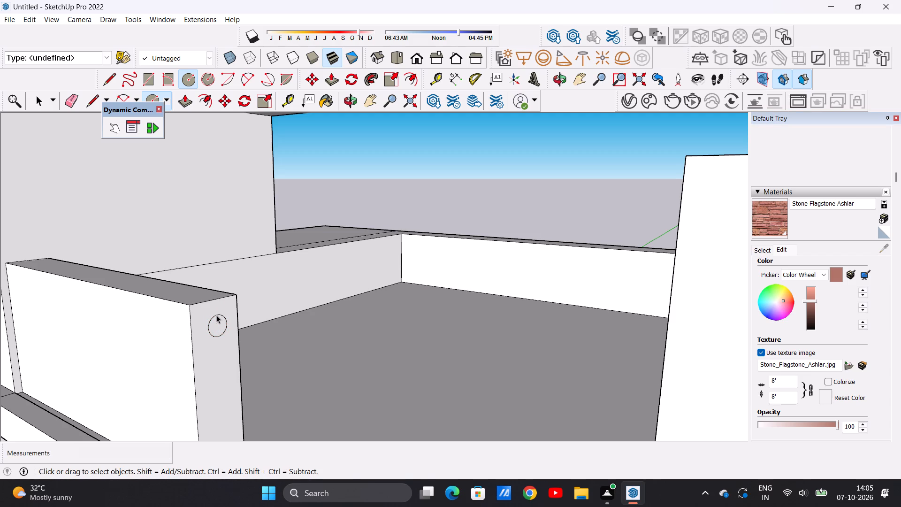
Push/Pull the circle about 21' 1 9/16" across the opening to the short end wall to form a handrail.
key("p")
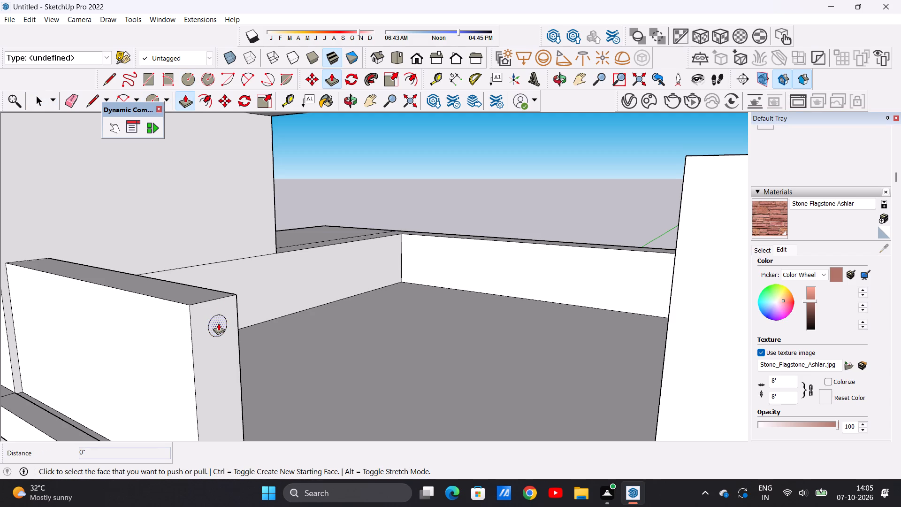
left_click(218, 323)
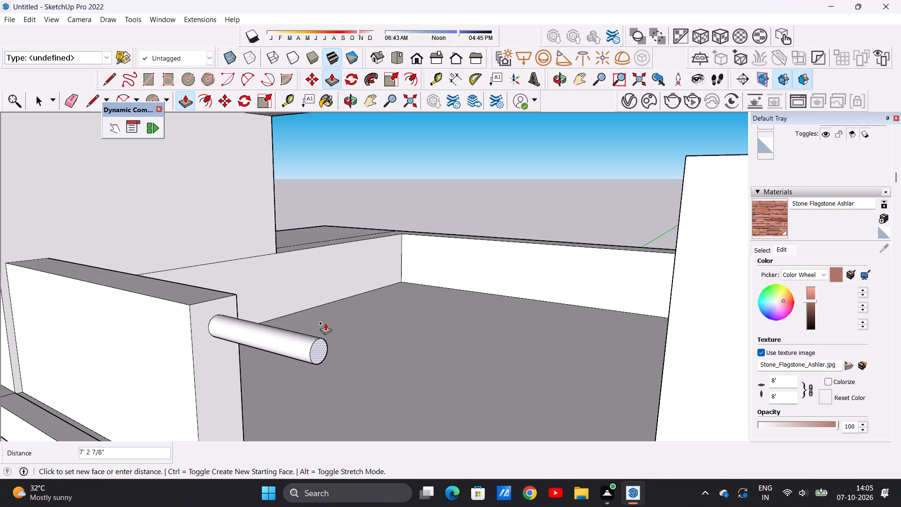
scroll(375, 325, "down", 13)
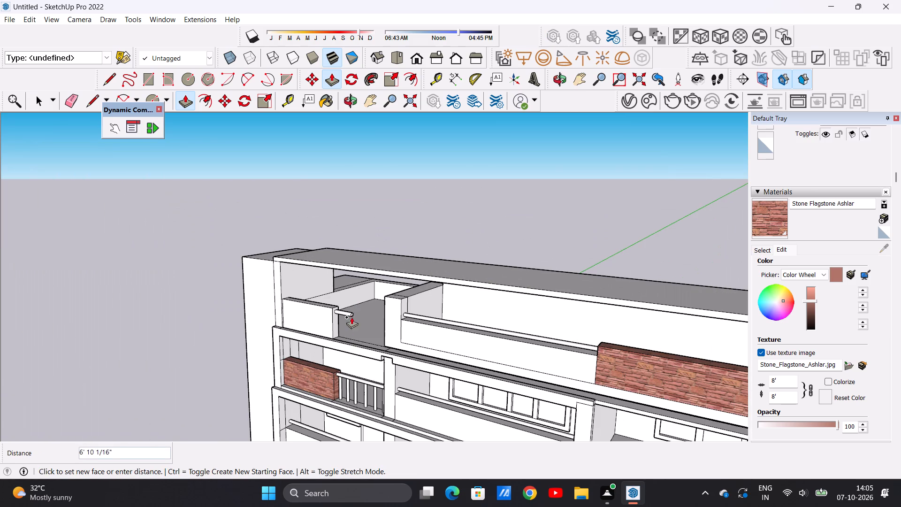
middle_click_drag(351, 317, 464, 301)
scroll(382, 315, "up", 4)
middle_click_drag(382, 315, 438, 311)
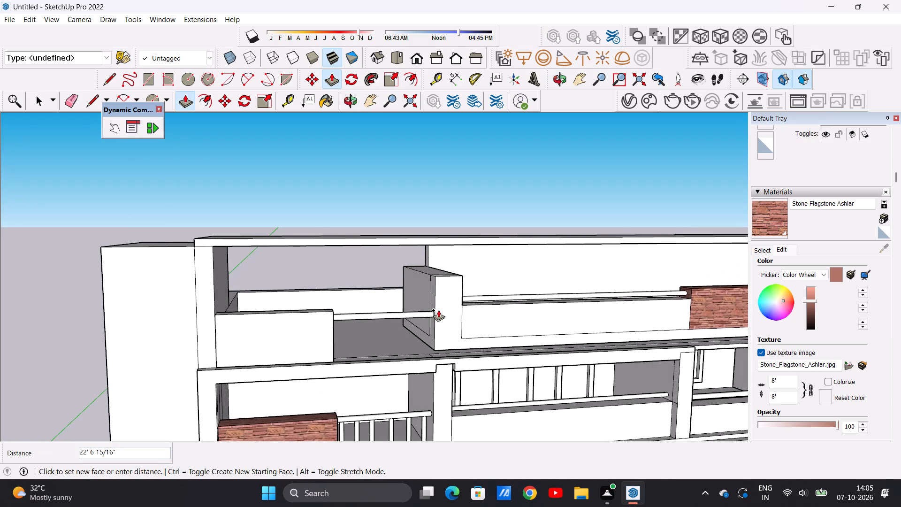
scroll(438, 310, "up", 12)
left_click(427, 302)
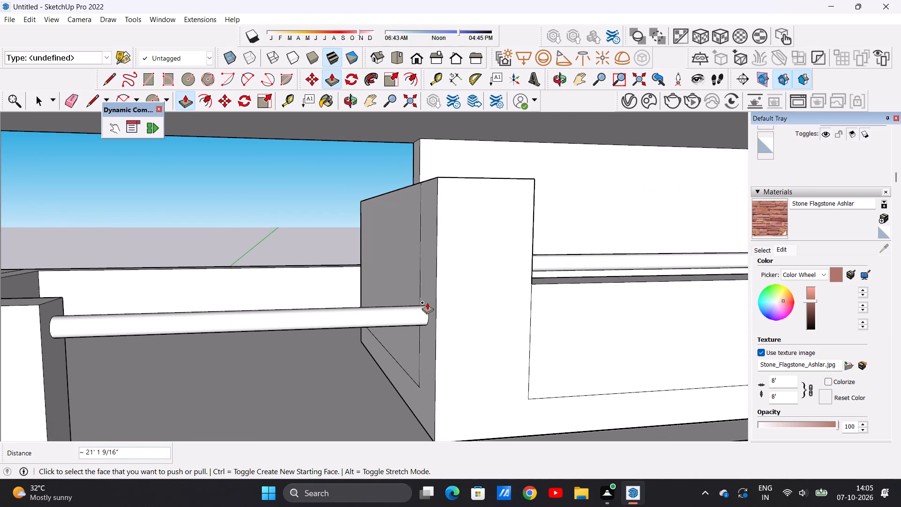
key("space")
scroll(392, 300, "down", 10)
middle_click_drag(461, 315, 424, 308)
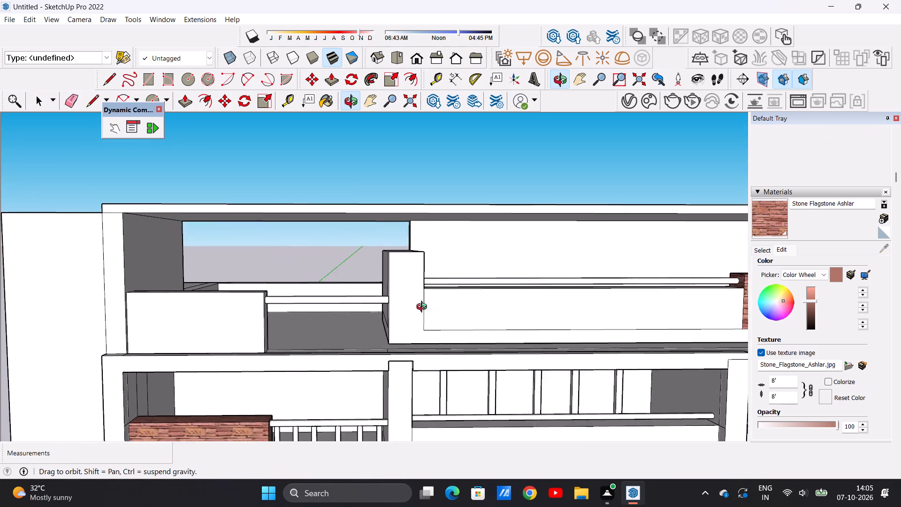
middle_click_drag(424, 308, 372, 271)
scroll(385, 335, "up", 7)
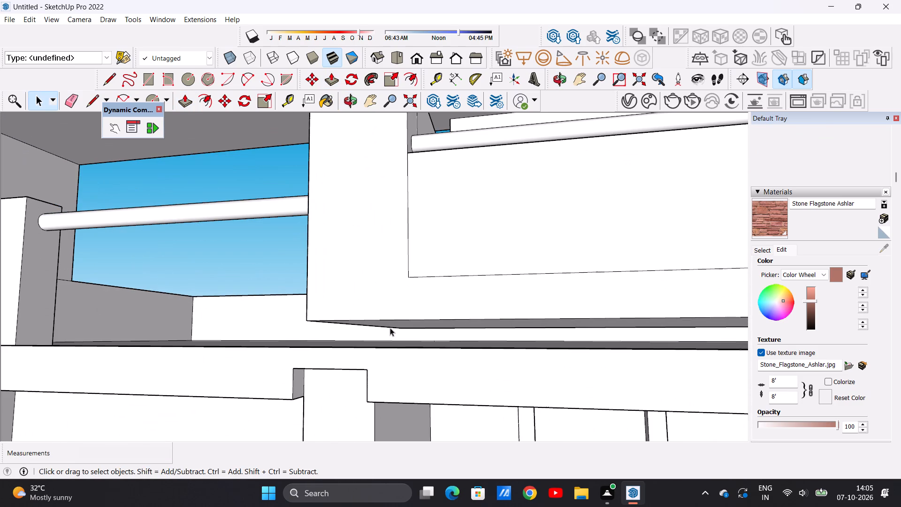
Push/Pull the underside of the end wall and adjoining long parapet down about 1' 9 1/2" to meet the ledge.
key("p")
scroll(383, 322, "up", 8)
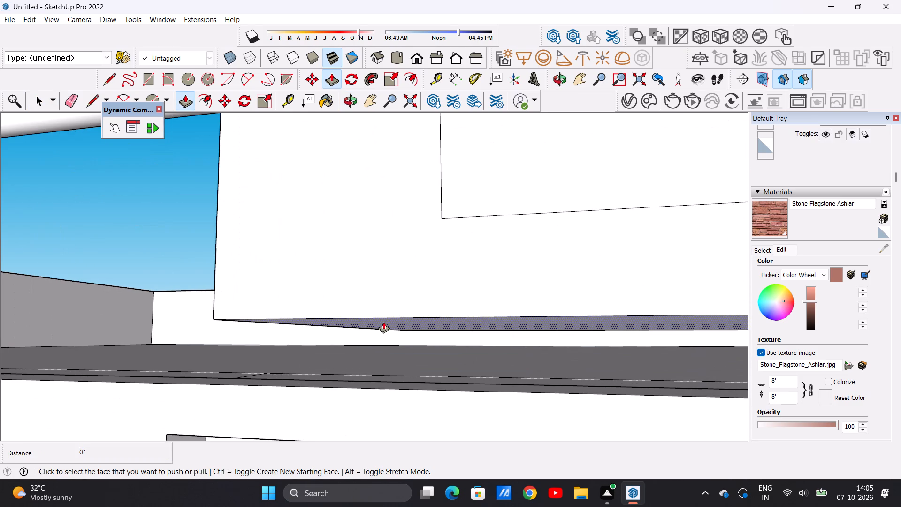
left_click(382, 319)
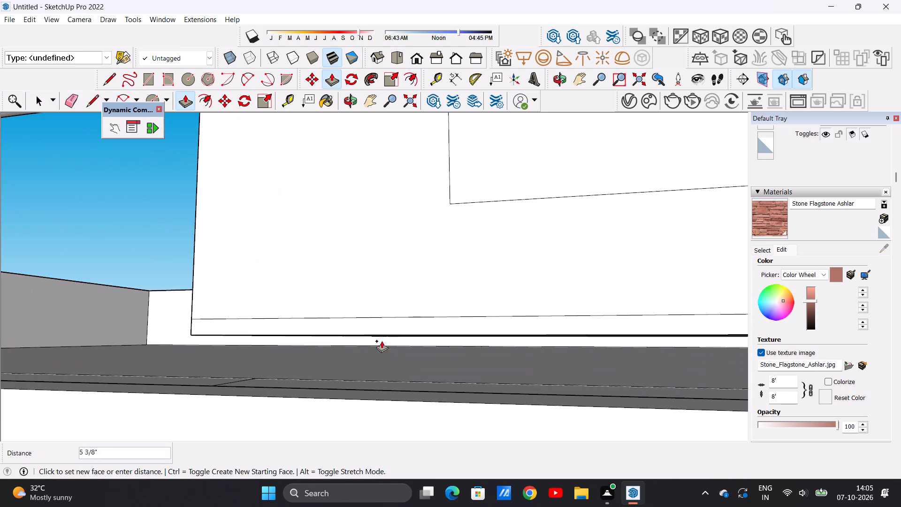
left_click(379, 399)
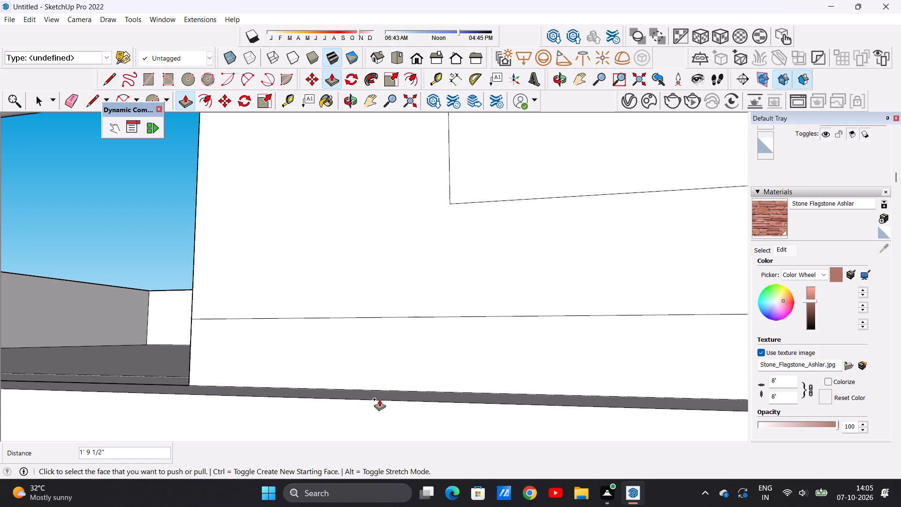
key("space")
Draw a circle with a radius of about 6" on the ledge strip beneath the new handrail, beside the parapet's end face.
scroll(388, 332, "down", 9)
middle_click_drag(396, 337, 417, 406)
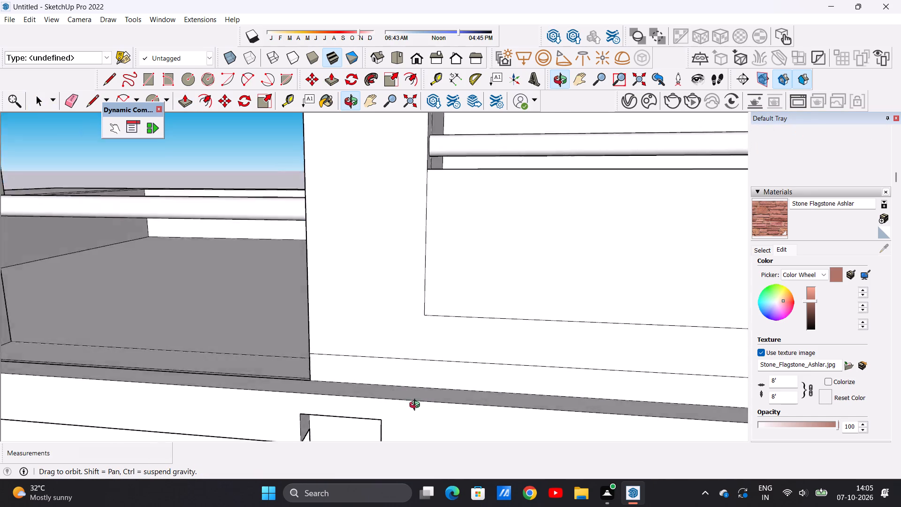
middle_click_drag(417, 406, 444, 418)
scroll(420, 349, "down", 11)
middle_click_drag(416, 345, 409, 318)
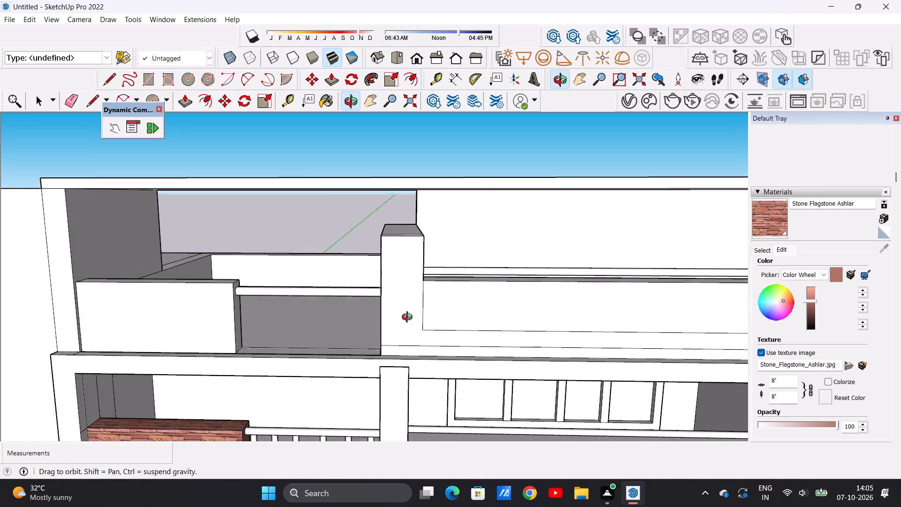
middle_click_drag(409, 318, 407, 317)
scroll(405, 339, "down", 11)
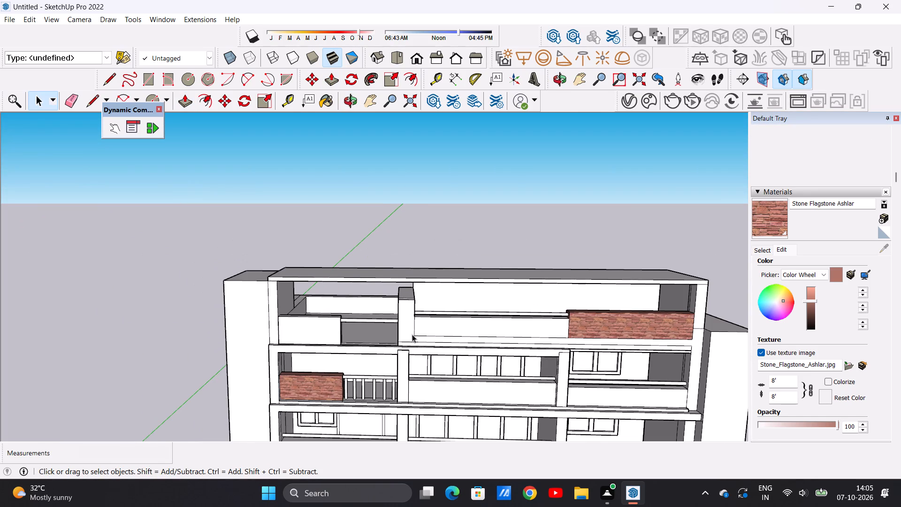
scroll(396, 320, "up", 6)
middle_click_drag(364, 335, 270, 338)
scroll(297, 310, "up", 2)
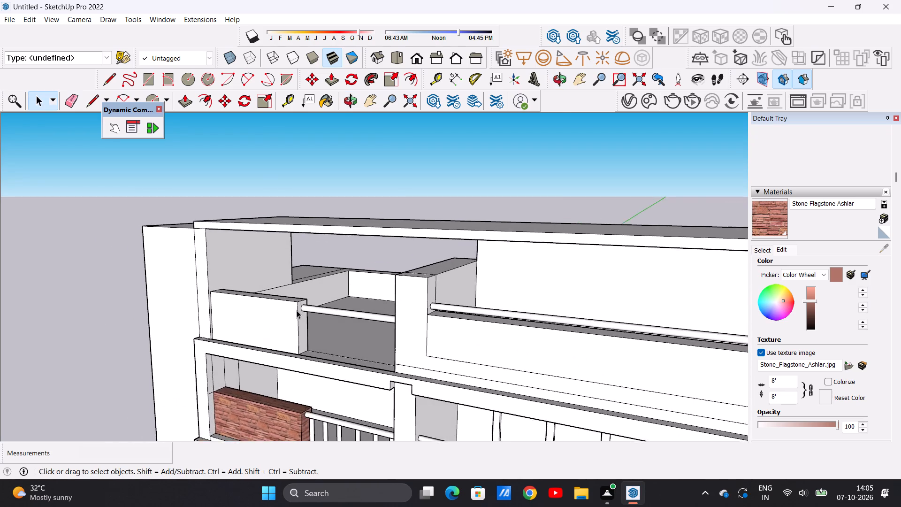
scroll(297, 310, "up", 8)
scroll(328, 324, "down", 9)
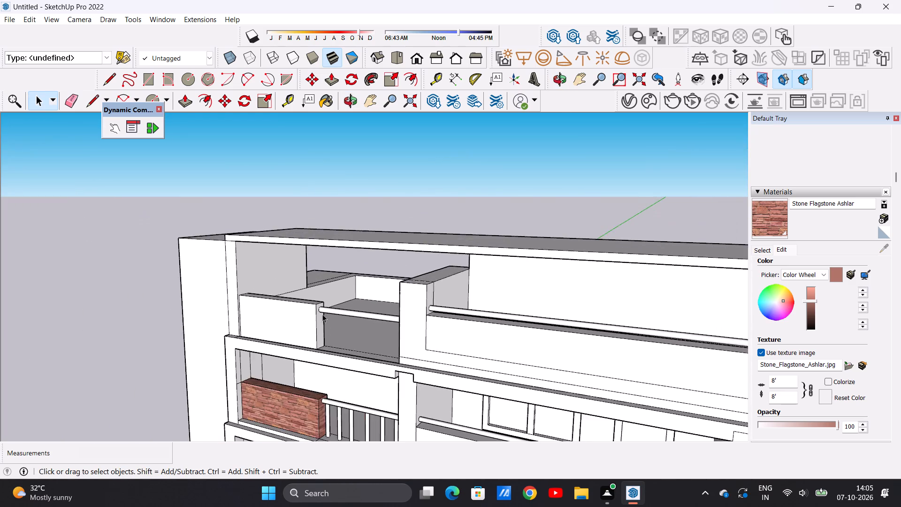
middle_click_drag(321, 327, 421, 441)
scroll(397, 360, "up", 8)
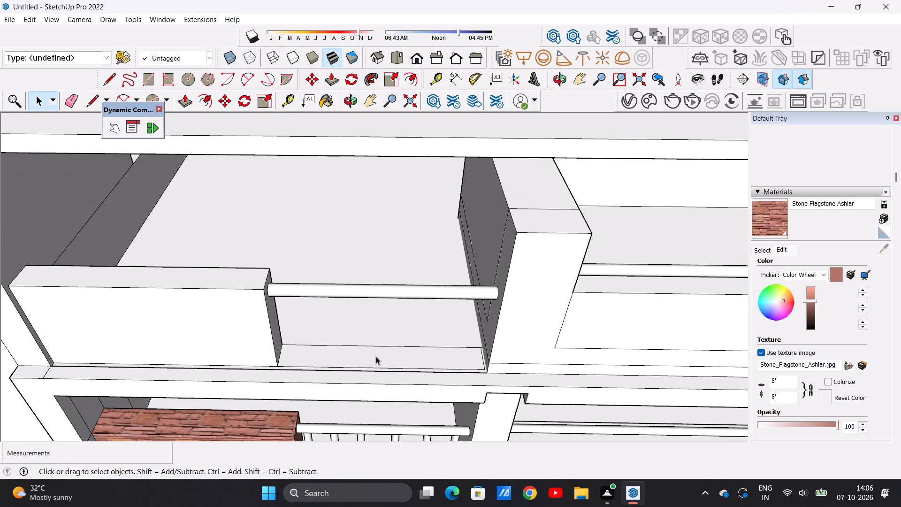
key("c")
scroll(304, 353, "up", 10)
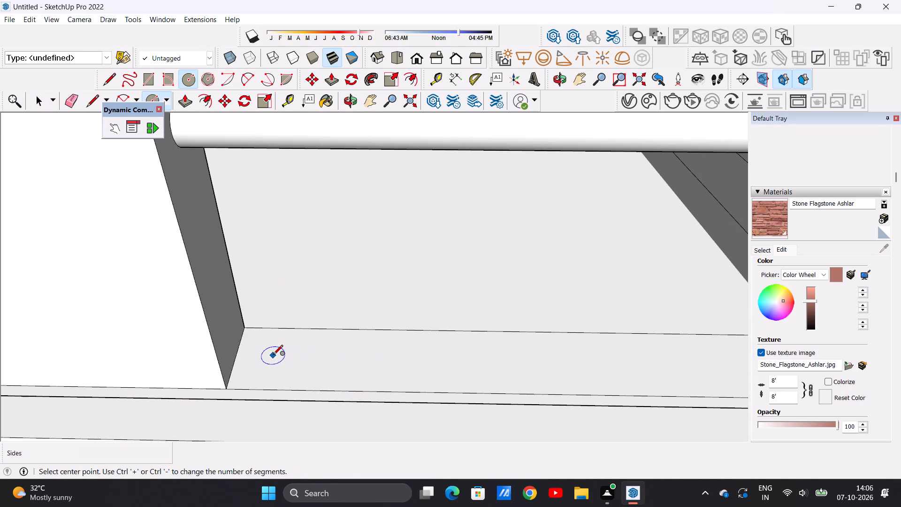
left_click(273, 355)
left_click(272, 345)
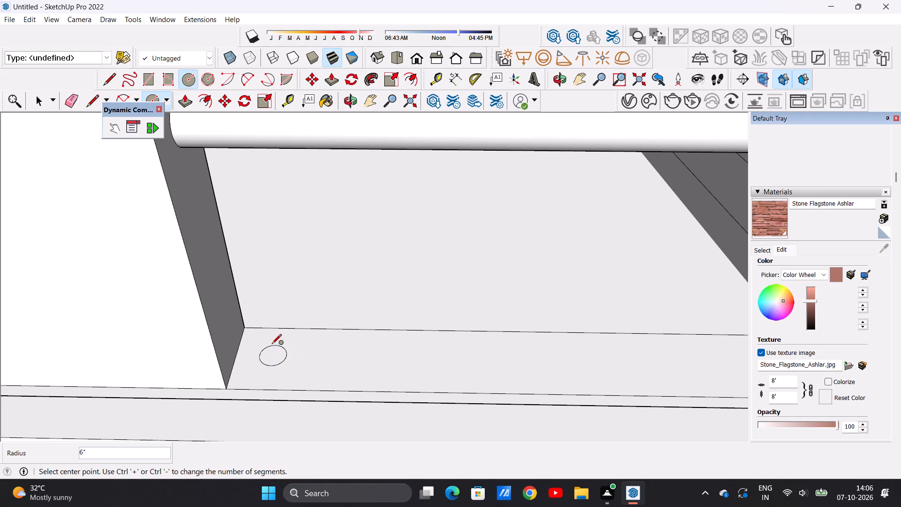
key("space")
Copy the circle five times along the ledge strip, the farthest about 17' 10 1/16" away near the end wall, with roughly even spacing.
double_click(278, 358)
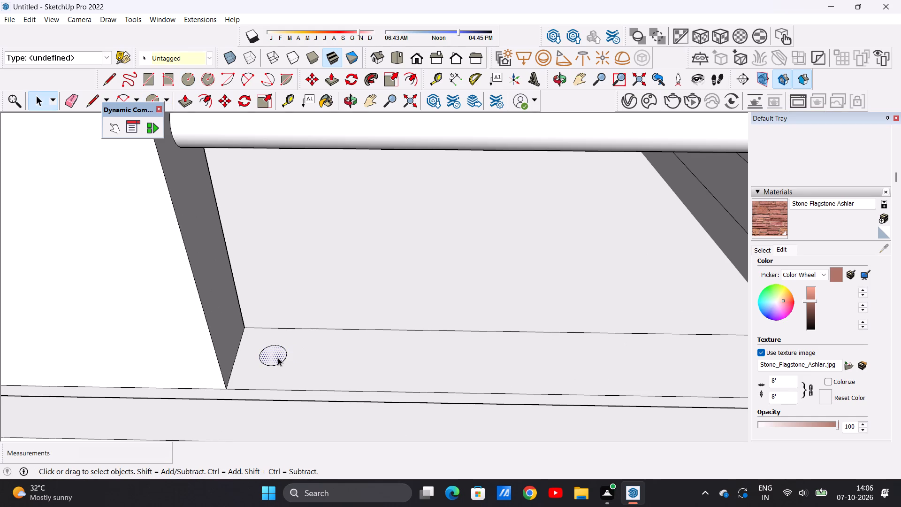
key("m")
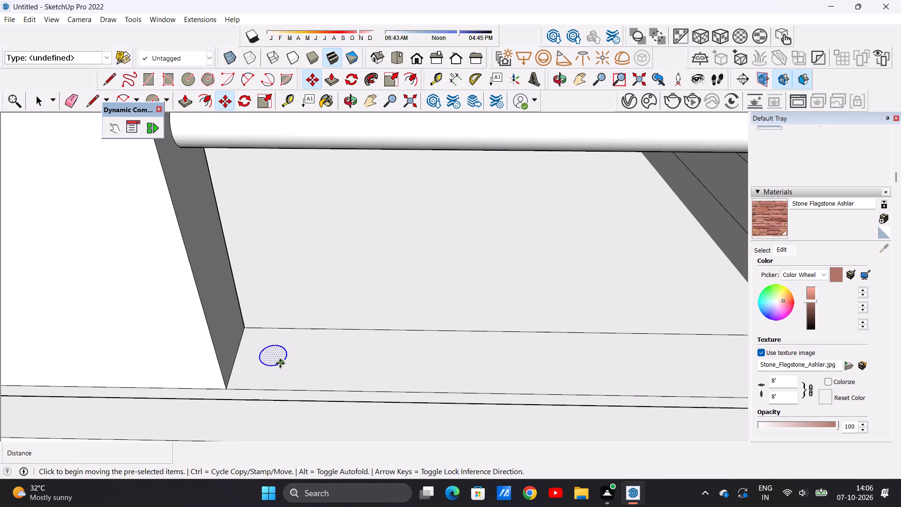
left_click(280, 363)
scroll(361, 352, "down", 5)
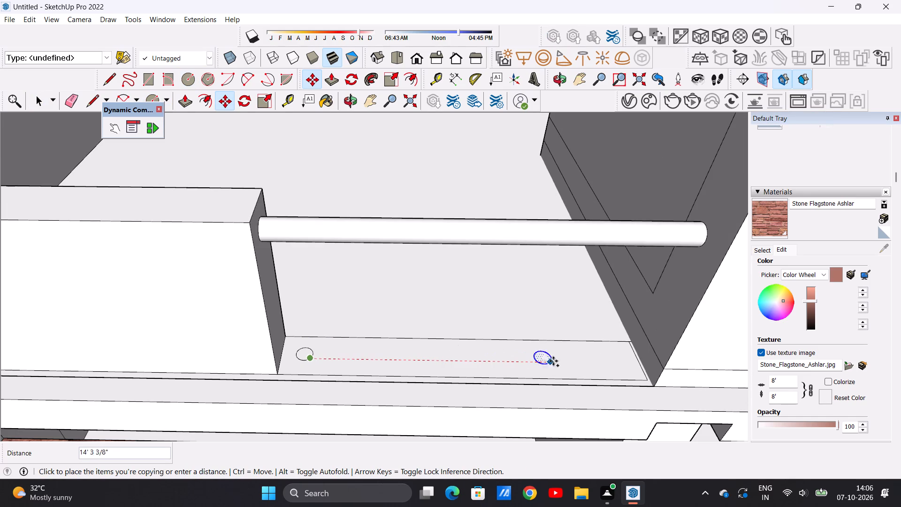
left_click(614, 359)
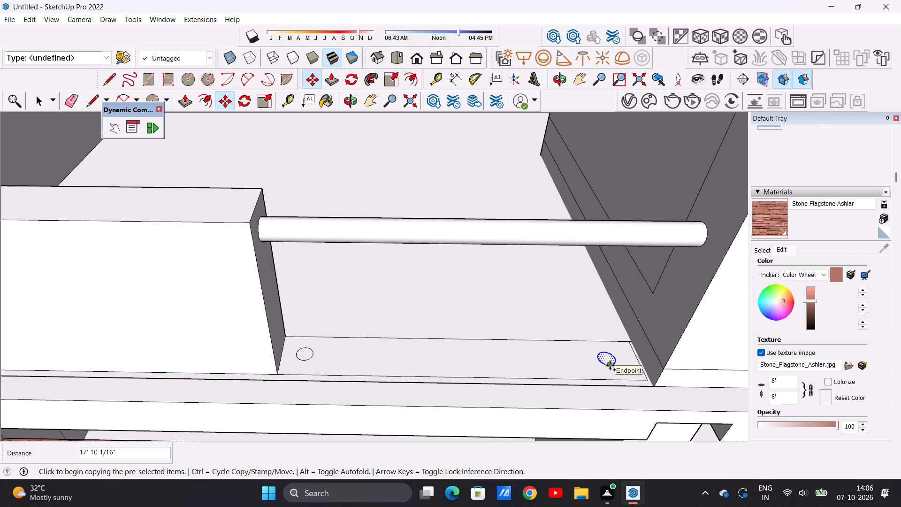
left_click(610, 365)
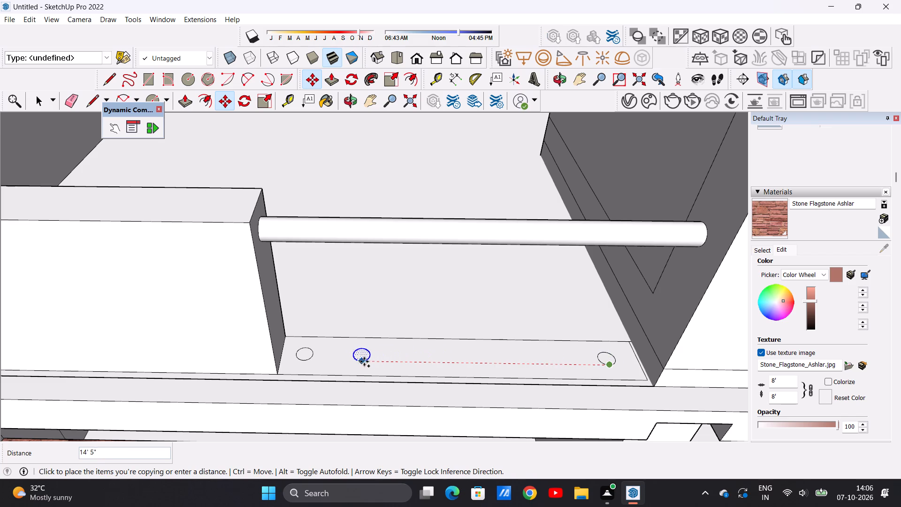
left_click(367, 362)
left_click(368, 361)
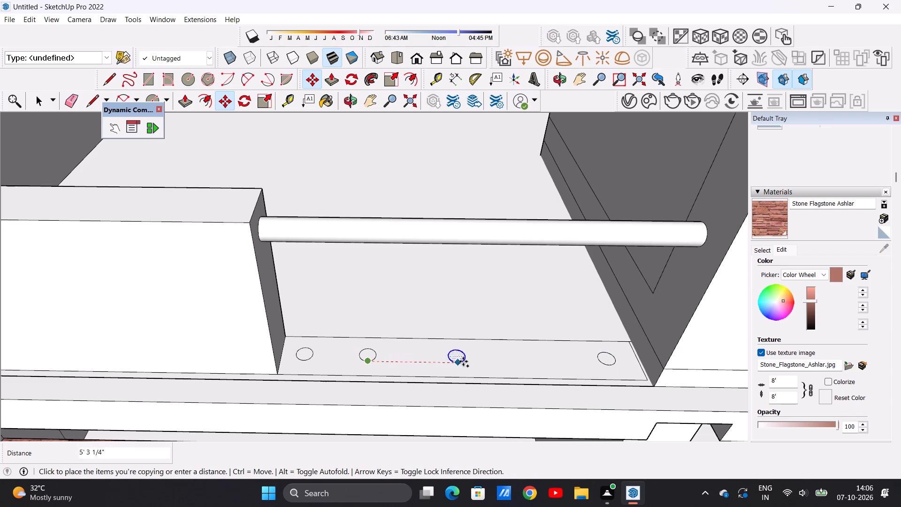
left_click(548, 361)
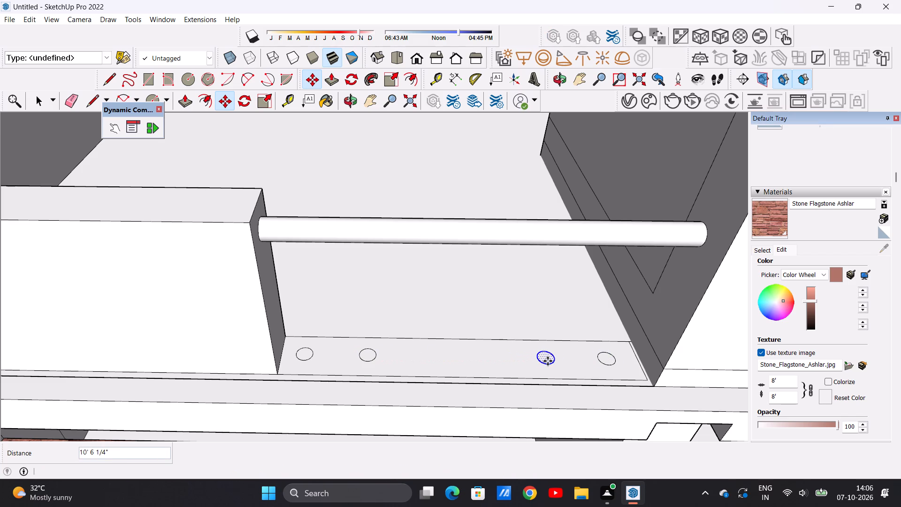
left_click(548, 361)
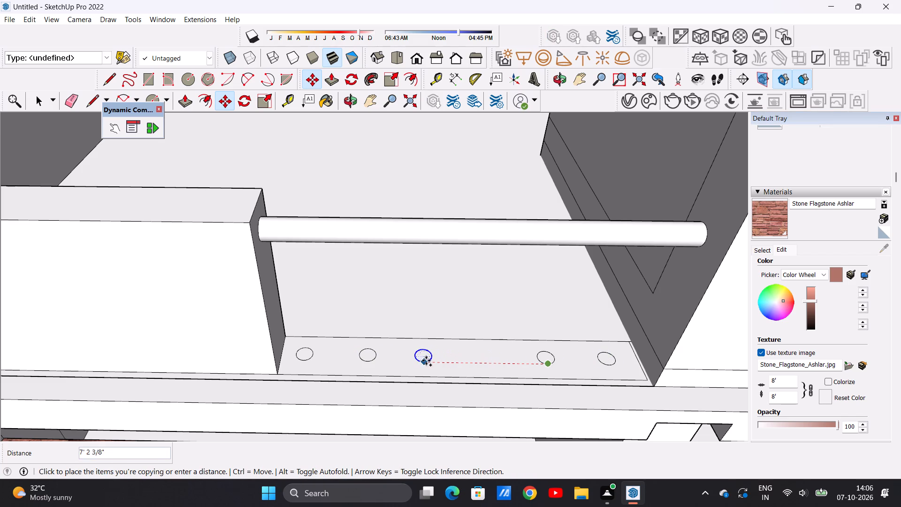
left_click(428, 361)
left_click(428, 361)
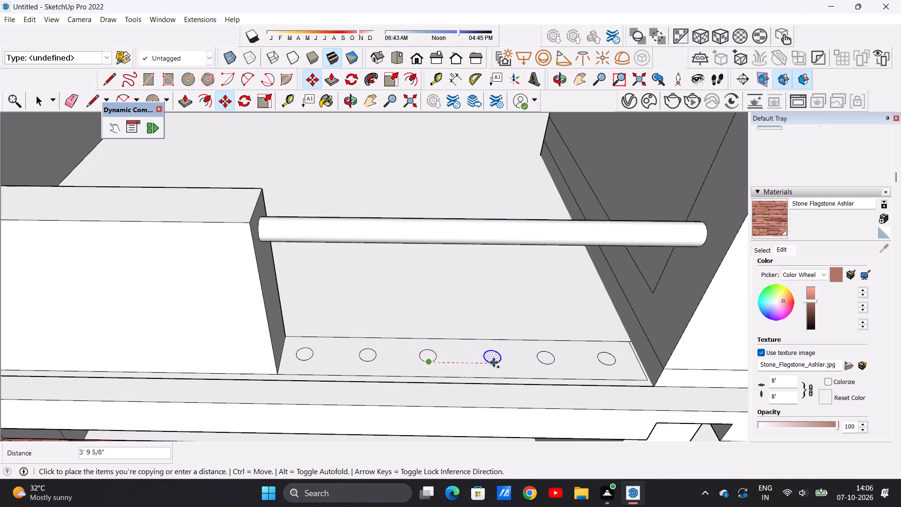
left_click(494, 362)
key("space")
scroll(397, 318, "down", 20)
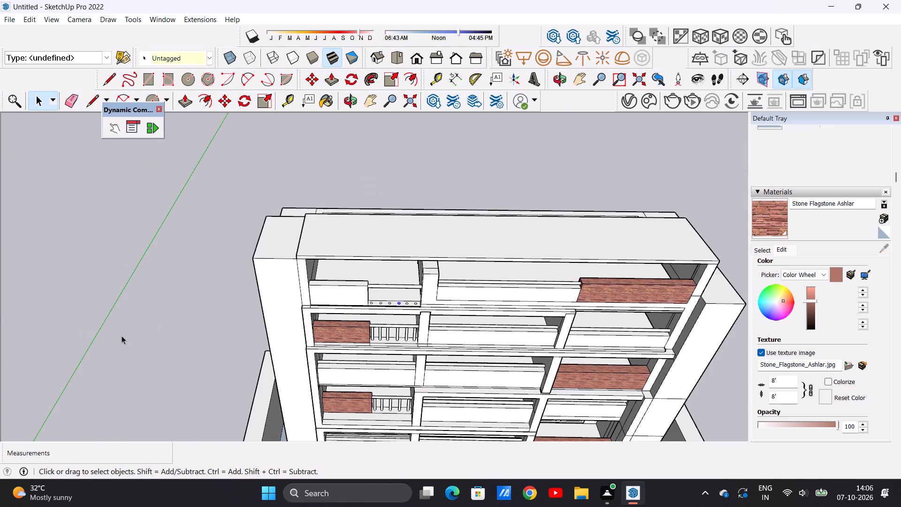
left_click(122, 336)
Push/Pull the three circles nearest the end wall up about 9' into the handrail to form balusters.
scroll(424, 308, "up", 20)
scroll(424, 308, "up", 3)
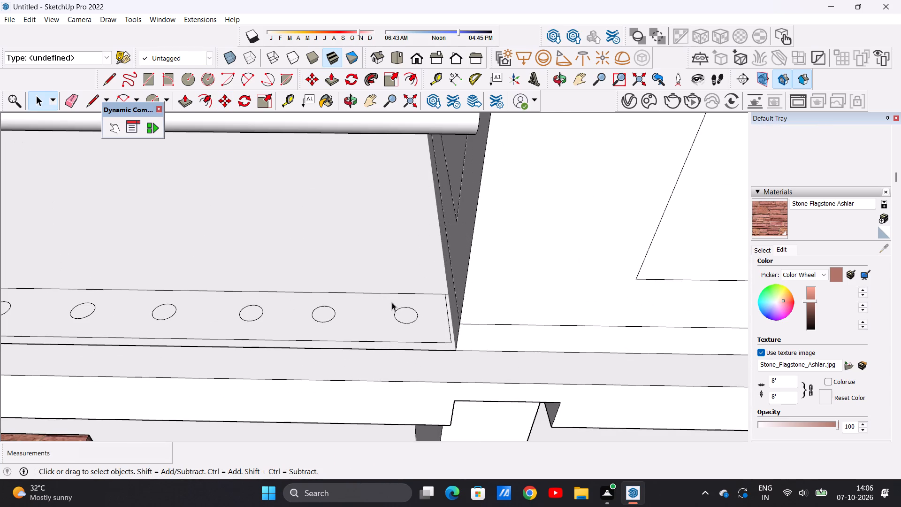
key("p")
scroll(402, 315, "up", 2)
scroll(404, 315, "down", 1)
scroll(404, 315, "up", 2)
left_click(404, 315)
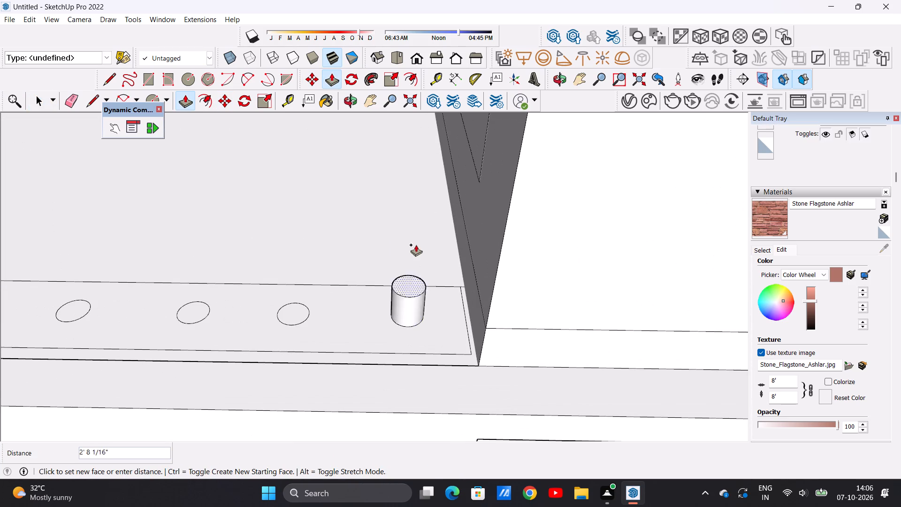
scroll(413, 250, "down", 15)
scroll(409, 191, "up", 5)
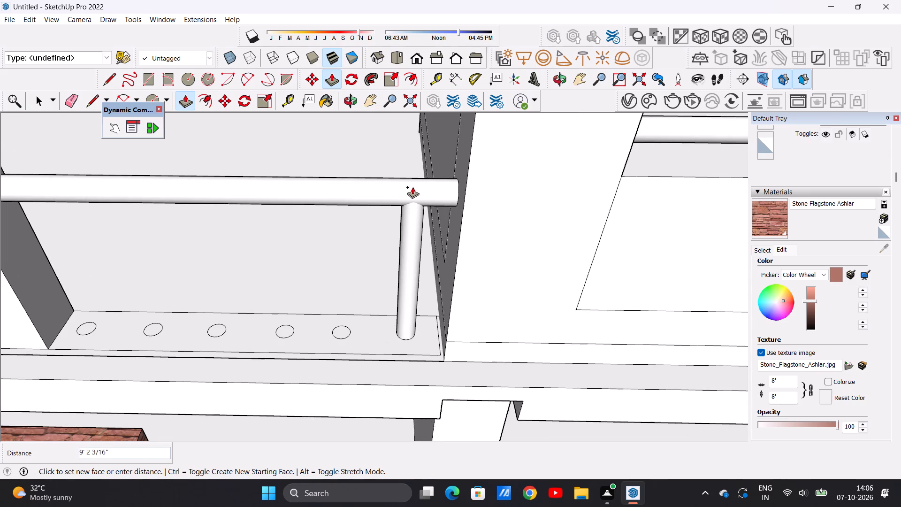
left_click(412, 186)
left_click(343, 327)
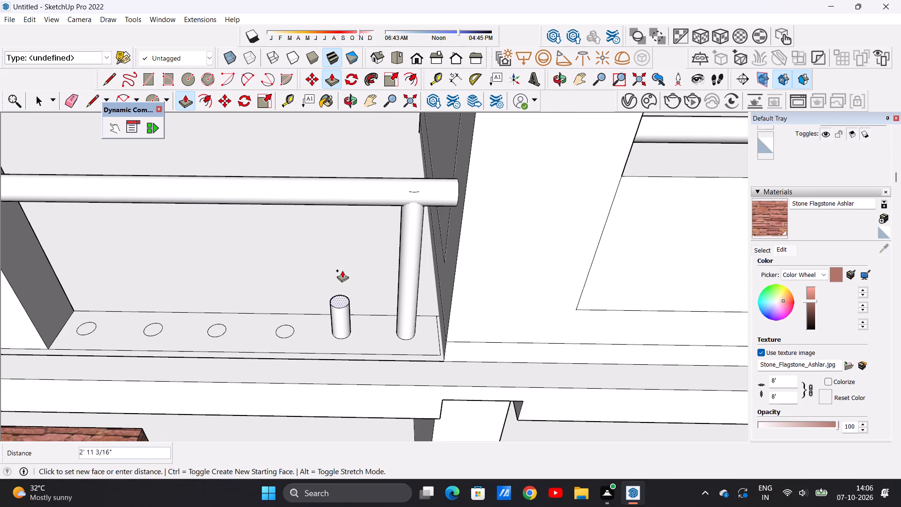
left_click(333, 186)
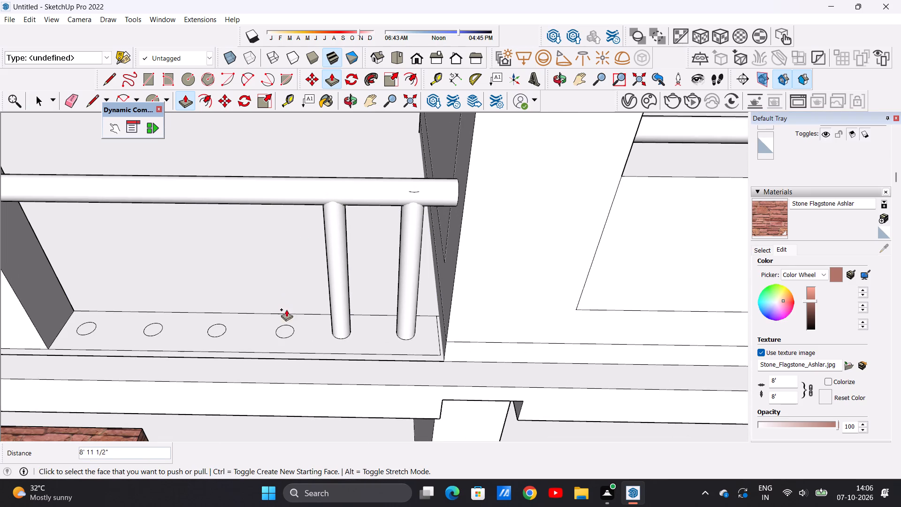
left_click(290, 328)
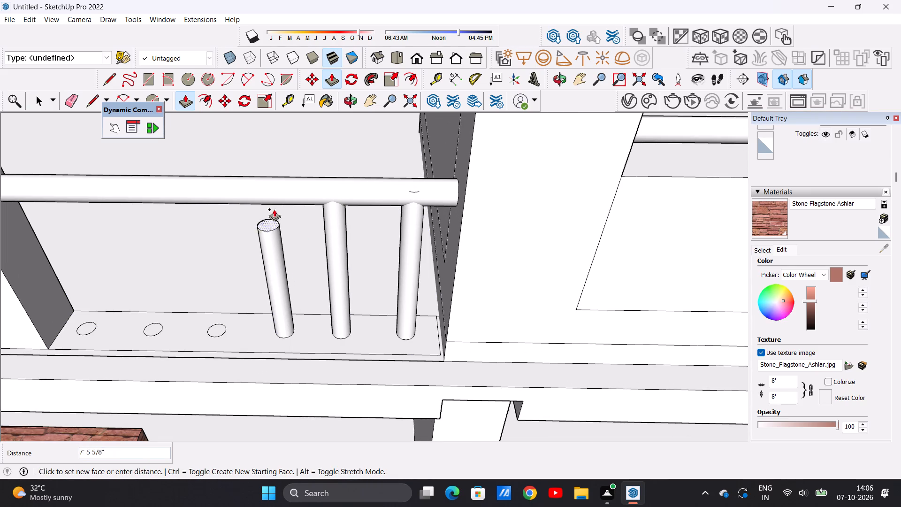
left_click(263, 190)
Push/Pull the remaining three circles toward the parapet up about 9' into the handrail to complete the row of balusters.
scroll(221, 318, "up", 6)
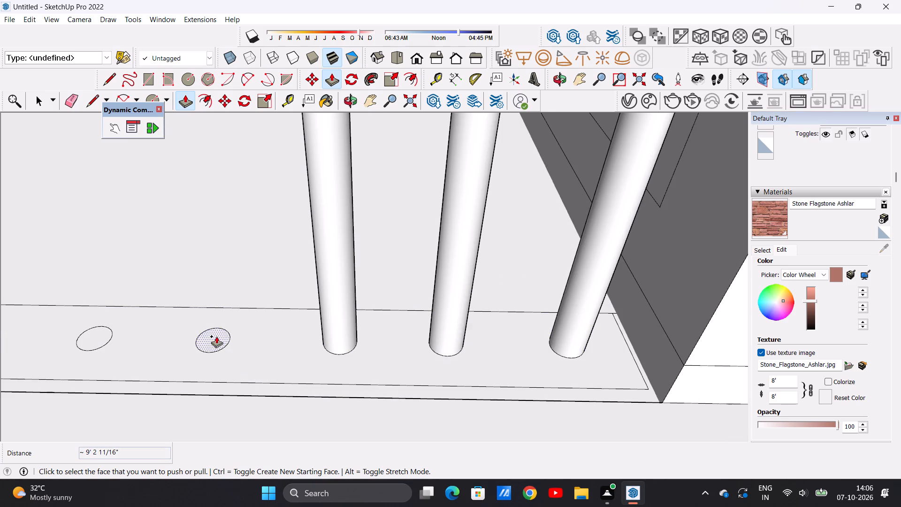
left_click(216, 336)
scroll(221, 275, "down", 11)
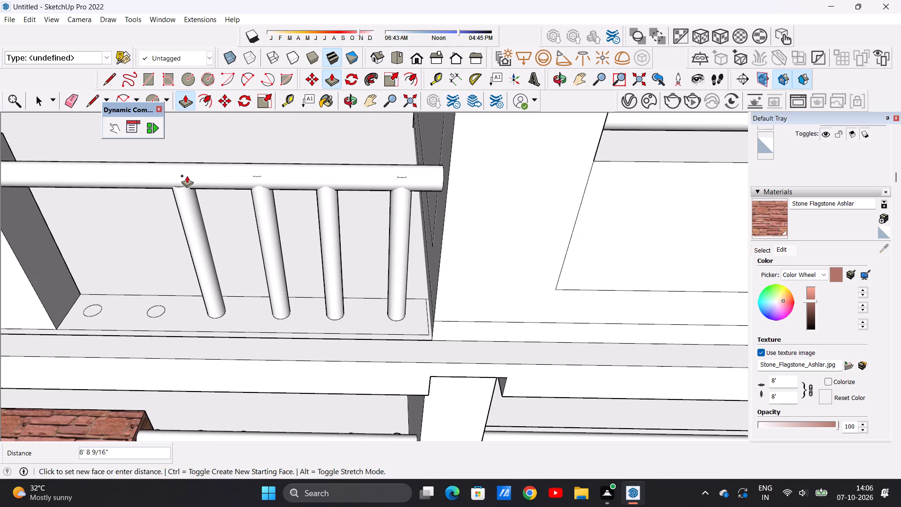
left_click(184, 169)
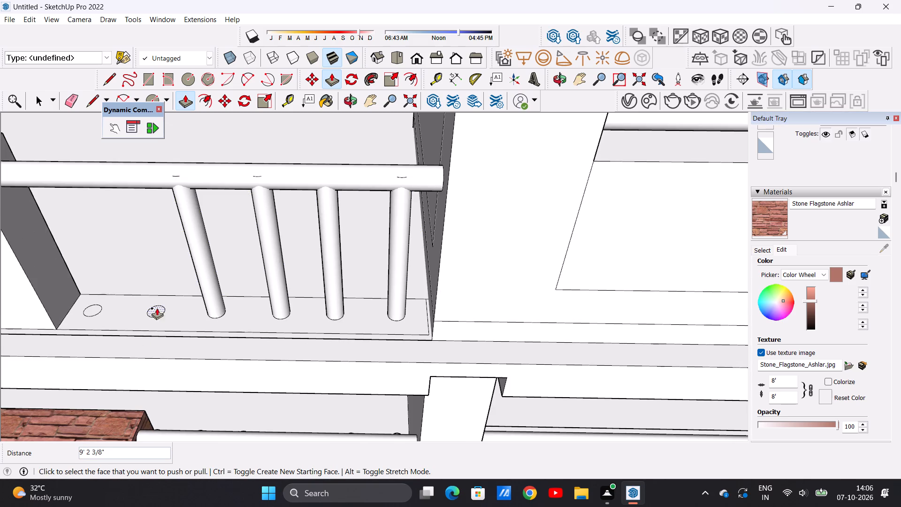
scroll(157, 307, "up", 10)
left_click(158, 312)
scroll(144, 260, "down", 13)
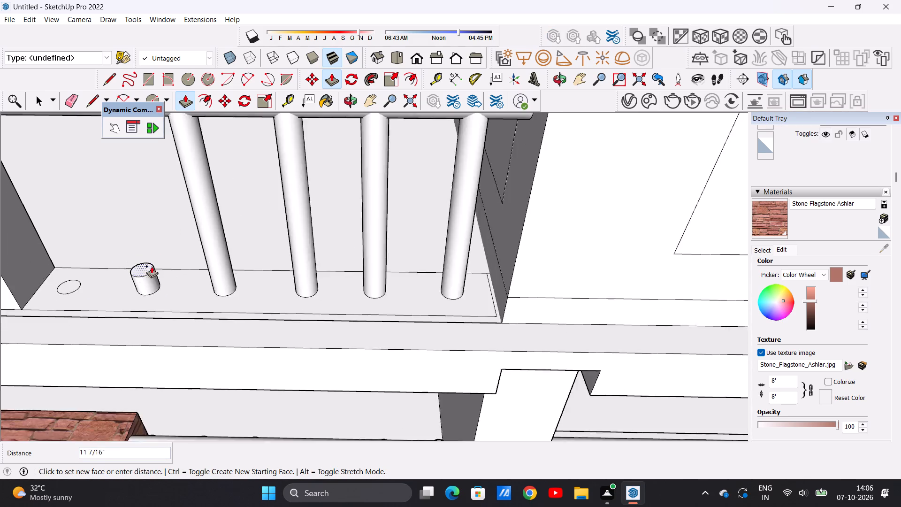
scroll(152, 266, "down", 9)
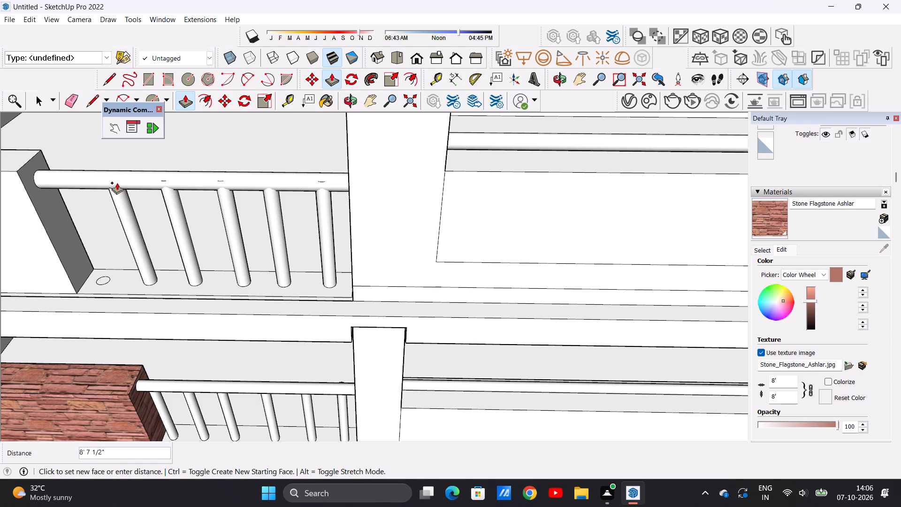
left_click(117, 183)
scroll(105, 269, "up", 11)
left_click(106, 290)
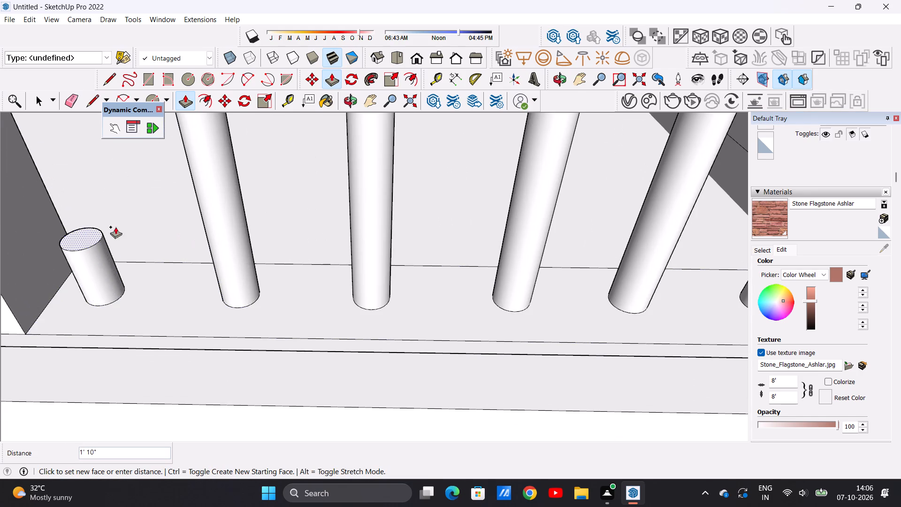
scroll(117, 253, "down", 20)
scroll(117, 253, "down", 1)
scroll(101, 213, "up", 12)
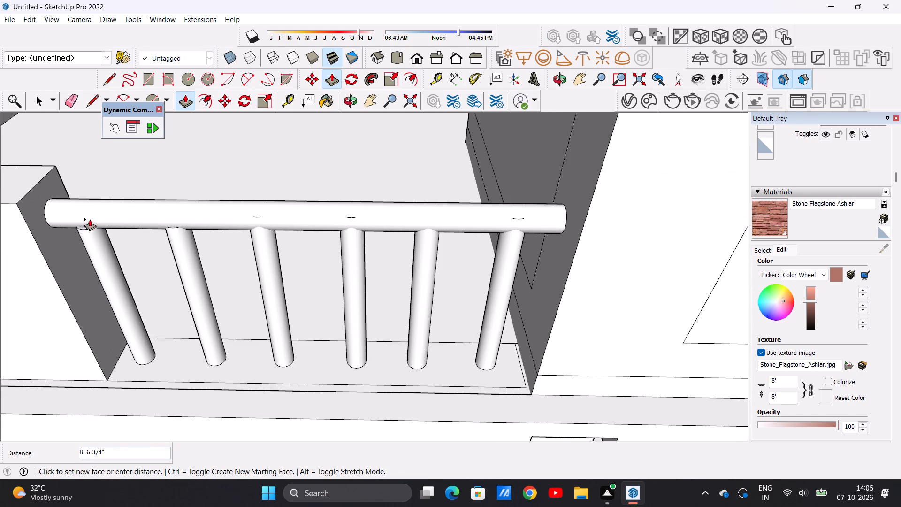
left_click(85, 209)
key("space")
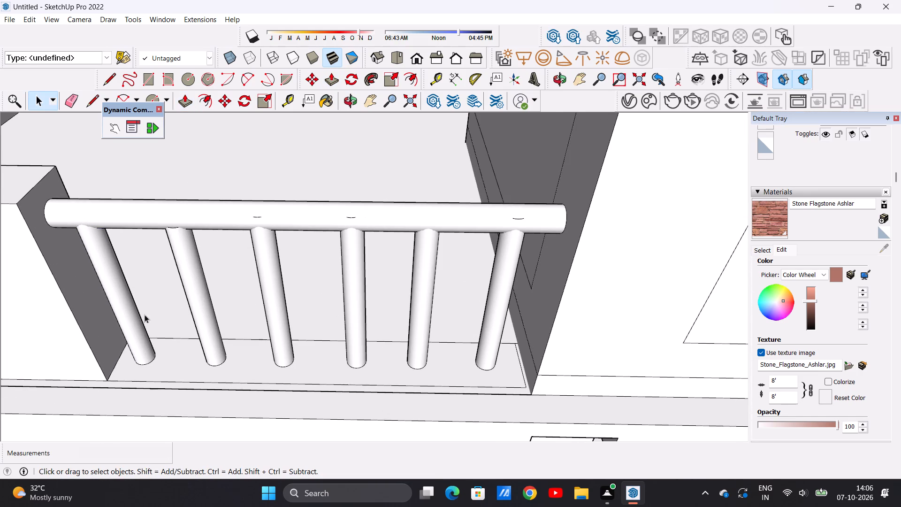
Paint the front and end faces of the top terrace parapet beside the balusters with Stone Flagstone Ashlar.
scroll(165, 325, "down", 10)
middle_click_drag(246, 343, 261, 243)
scroll(243, 334, "down", 17)
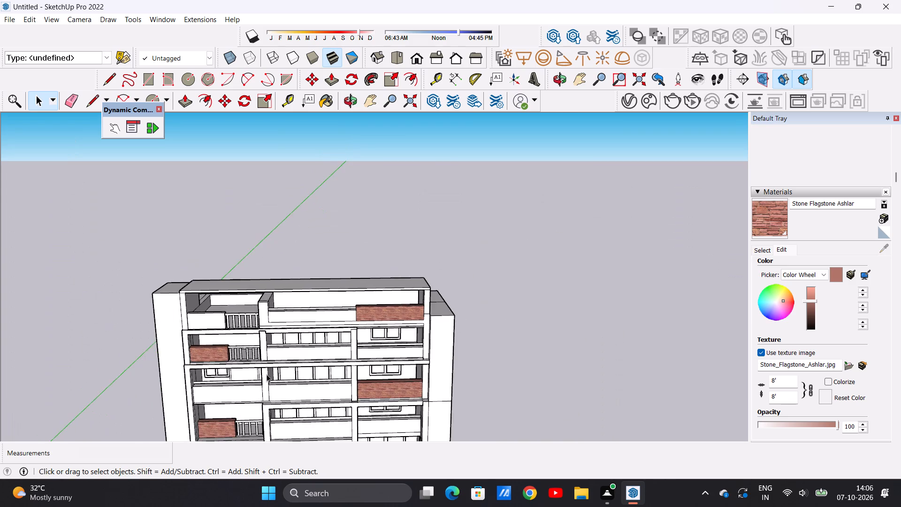
middle_click_drag(263, 373, 261, 342)
scroll(247, 325, "up", 7)
scroll(250, 310, "down", 18)
scroll(248, 376, "up", 6)
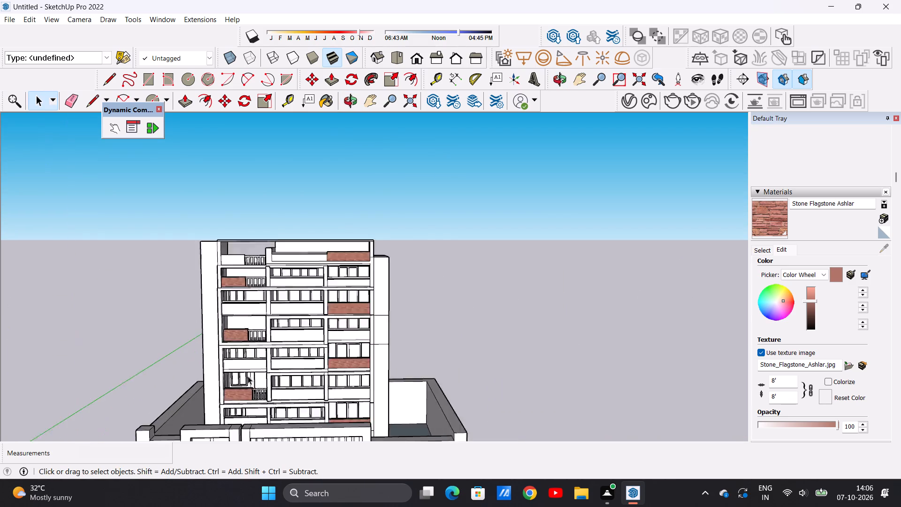
scroll(248, 376, "up", 7)
scroll(256, 386, "down", 6)
scroll(260, 240, "up", 9)
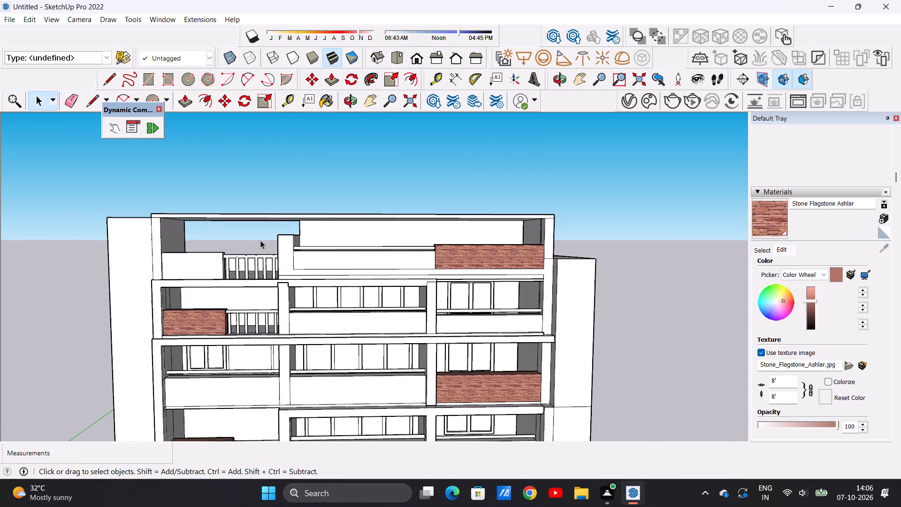
left_click(776, 229)
left_click(195, 261)
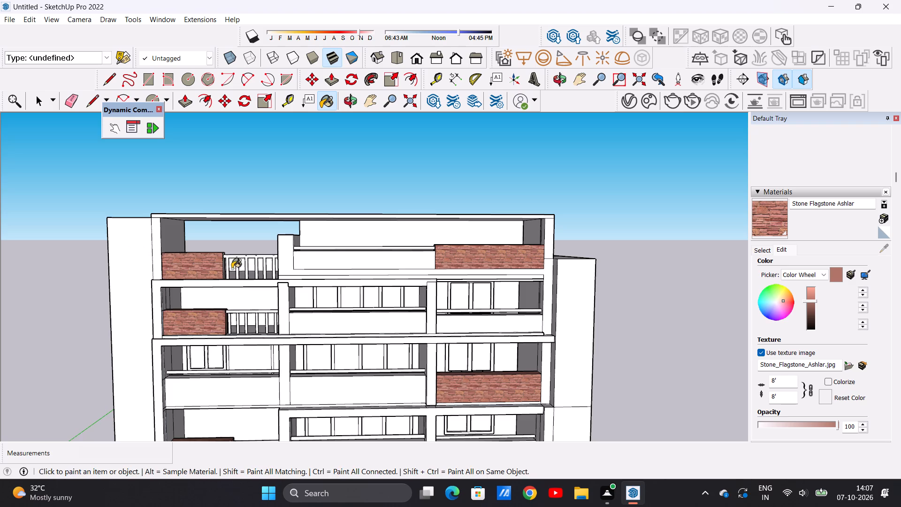
middle_click_drag(232, 269, 84, 274)
scroll(264, 242, "up", 14)
left_click(244, 262)
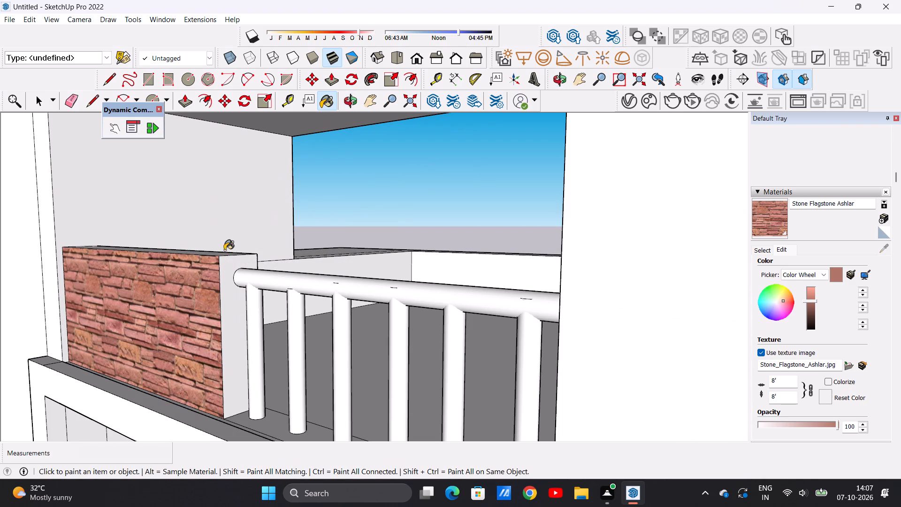
left_click(224, 250)
key("ctrl+z")
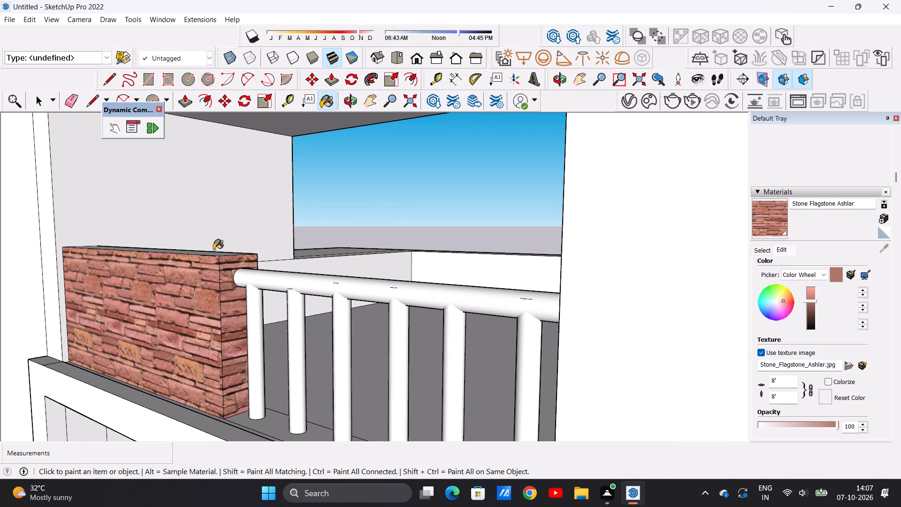
Paint the top and inner faces of the same terrace parapet with Stone Flagstone Ashlar.
middle_click_drag(201, 236, 201, 338)
scroll(206, 274, "up", 3)
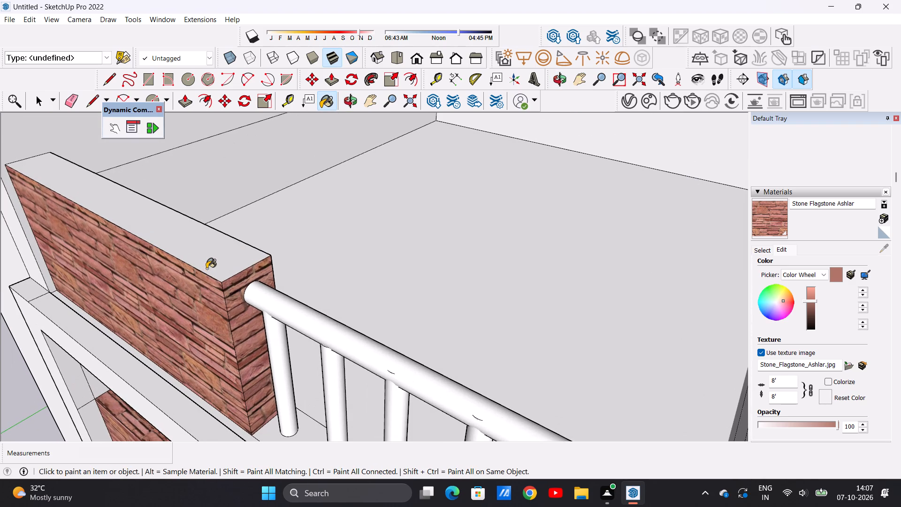
left_click(206, 269)
middle_click_drag(296, 239, 137, 246)
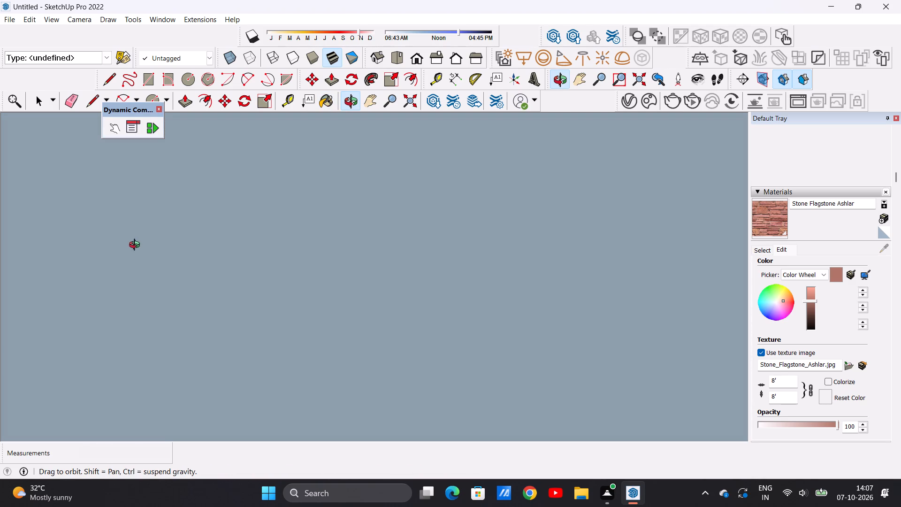
middle_click_drag(137, 246, 241, 219)
scroll(263, 194, "up", 5)
middle_click_drag(225, 224, 209, 229)
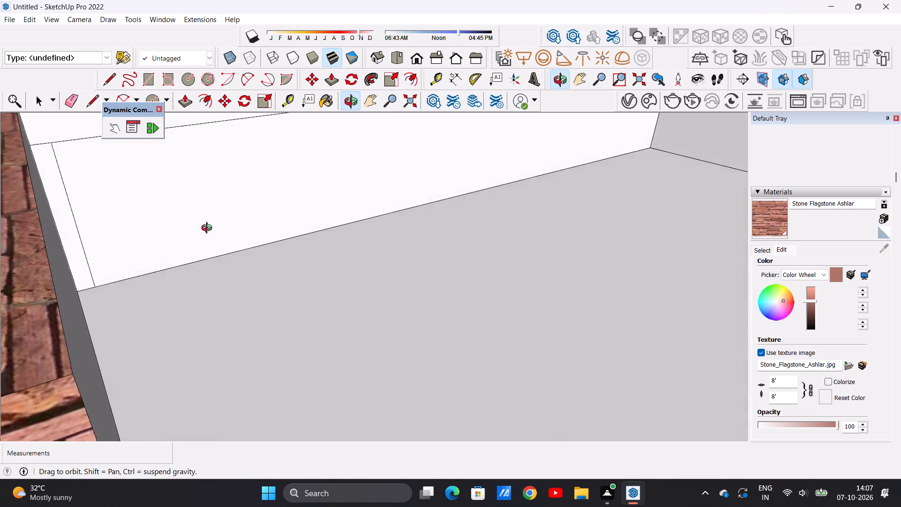
middle_click_drag(209, 229, 191, 233)
left_click(36, 297)
key("space")
Switch to the front view and examine the whole facade with its stone-clad parapets and railings.
scroll(130, 296, "down", 1)
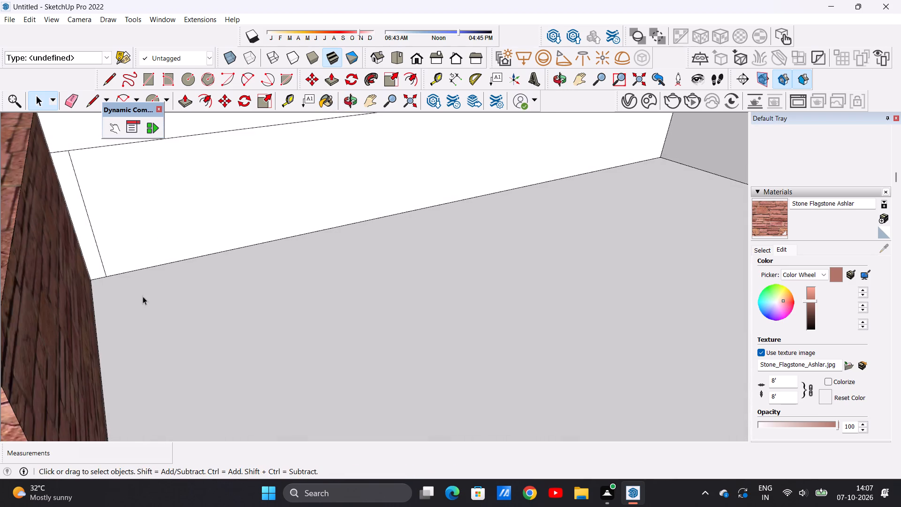
scroll(143, 296, "down", 1)
left_click(412, 53)
scroll(337, 207, "down", 6)
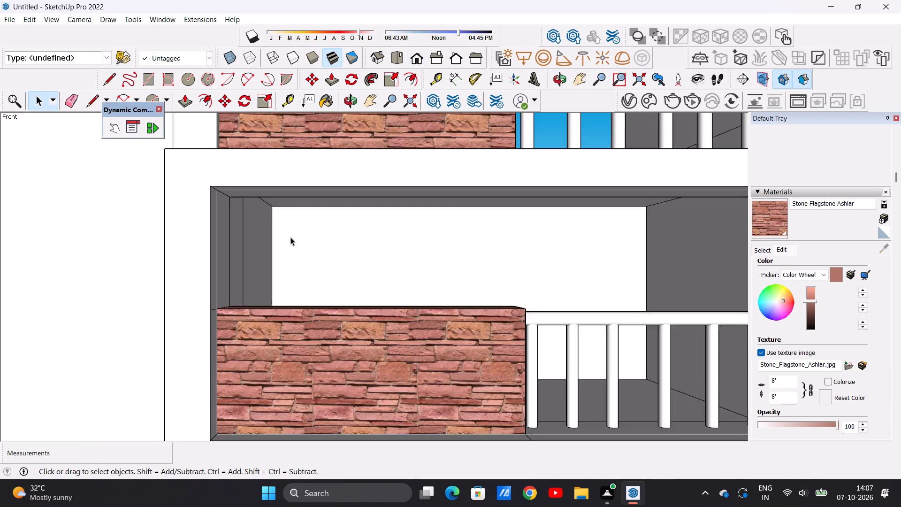
scroll(290, 237, "down", 20)
scroll(290, 237, "down", 7)
scroll(366, 347, "up", 4)
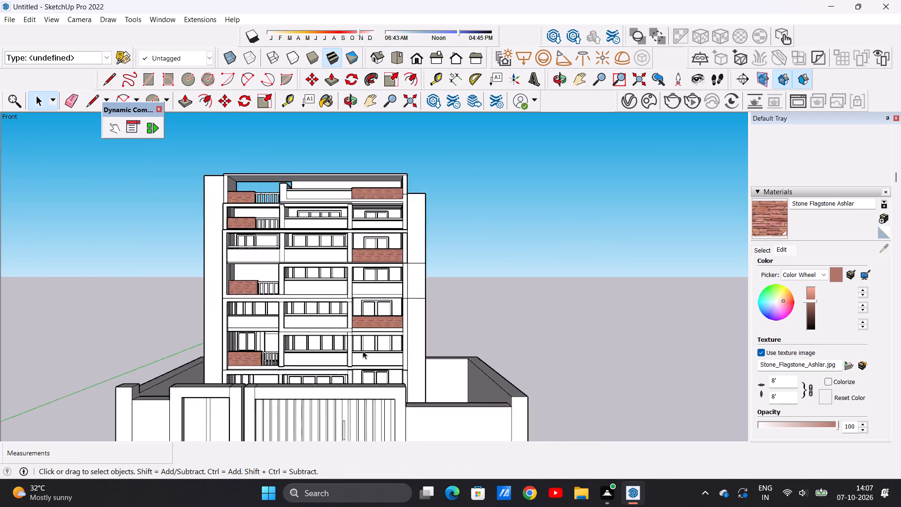
scroll(363, 351, "up", 3)
middle_click_drag(326, 336, 329, 398)
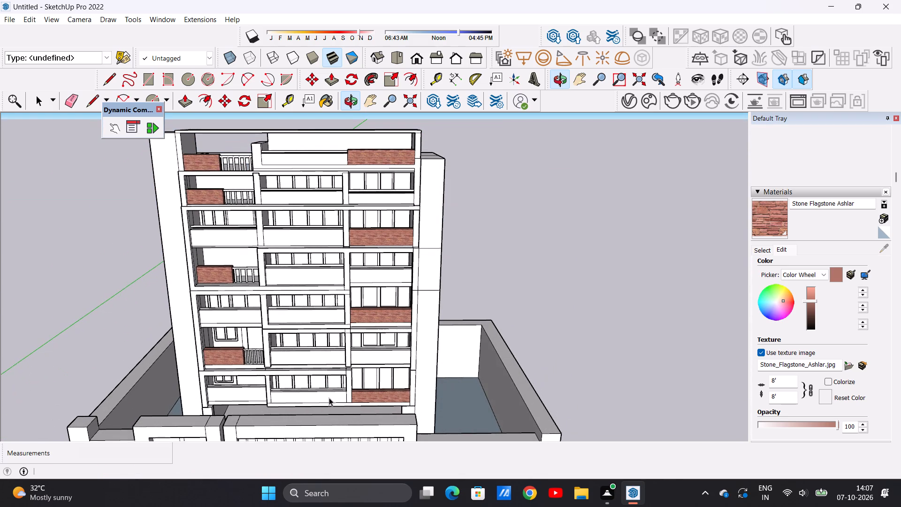
scroll(235, 402, "up", 5)
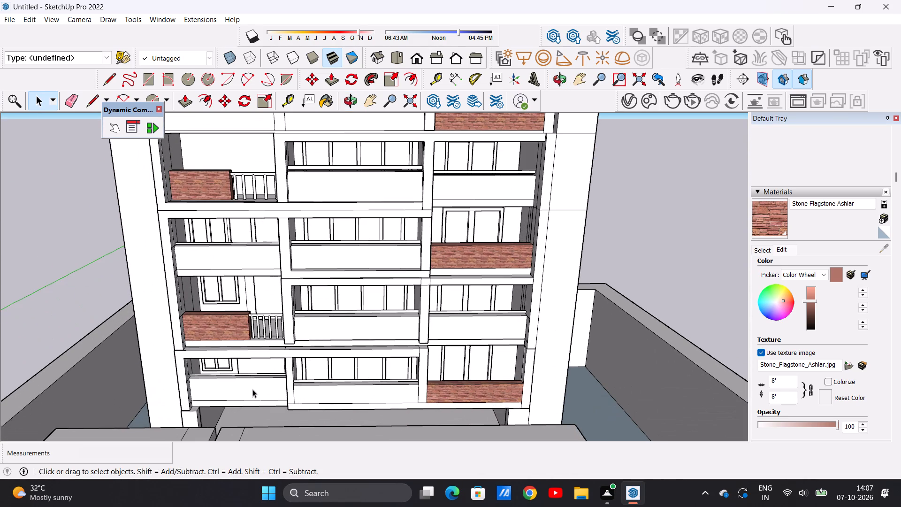
key("space")
scroll(260, 389, "down", 10)
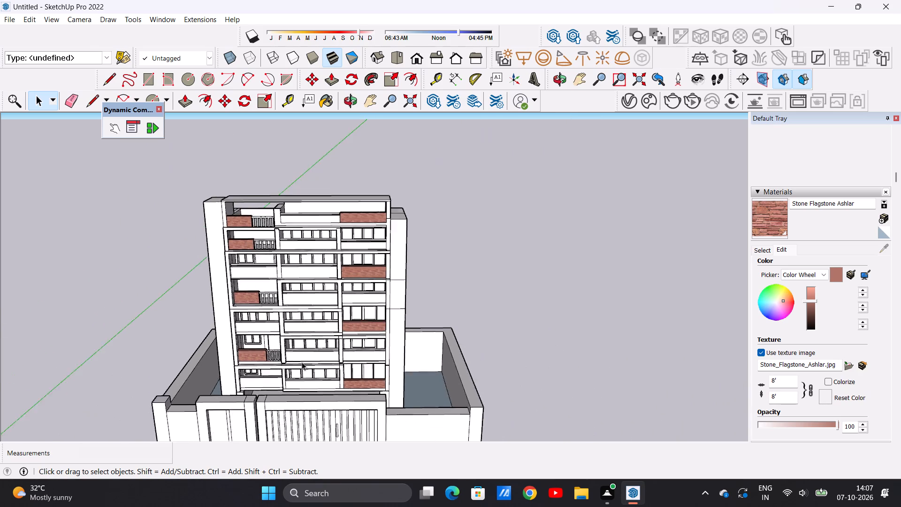
scroll(302, 362, "down", 6)
middle_click_drag(297, 362, 301, 293)
scroll(301, 287, "up", 7)
middle_click_drag(297, 275, 289, 296)
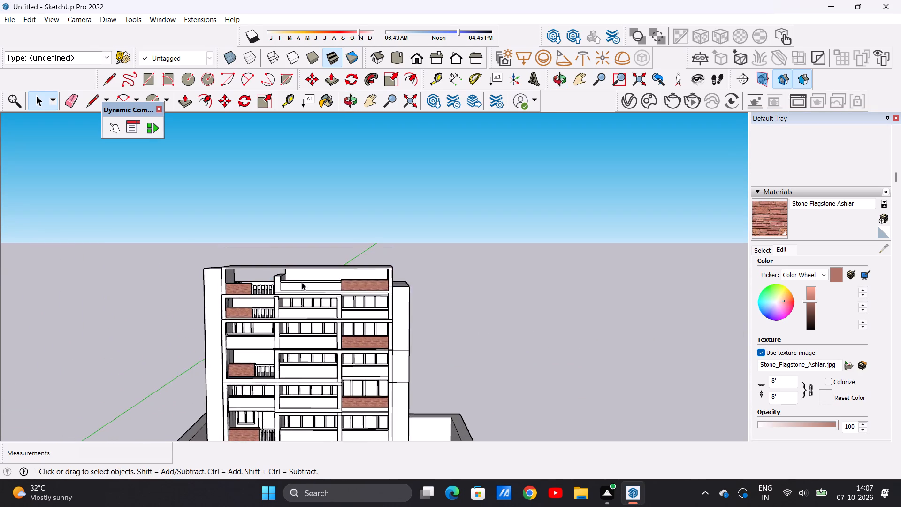
scroll(303, 281, "up", 4)
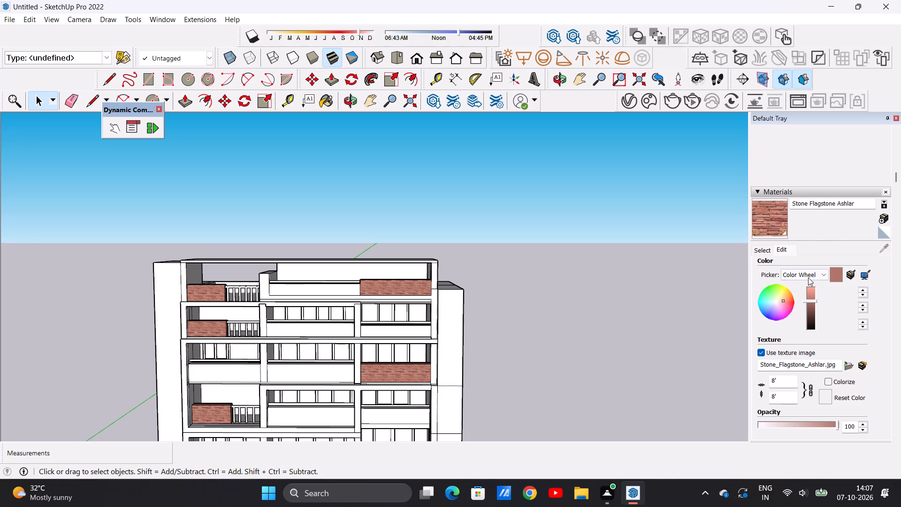
Paint the top terrace's middle-bay handrail with Formica Laminate Dark from the Synthetic Surfaces collection.
left_click(761, 251)
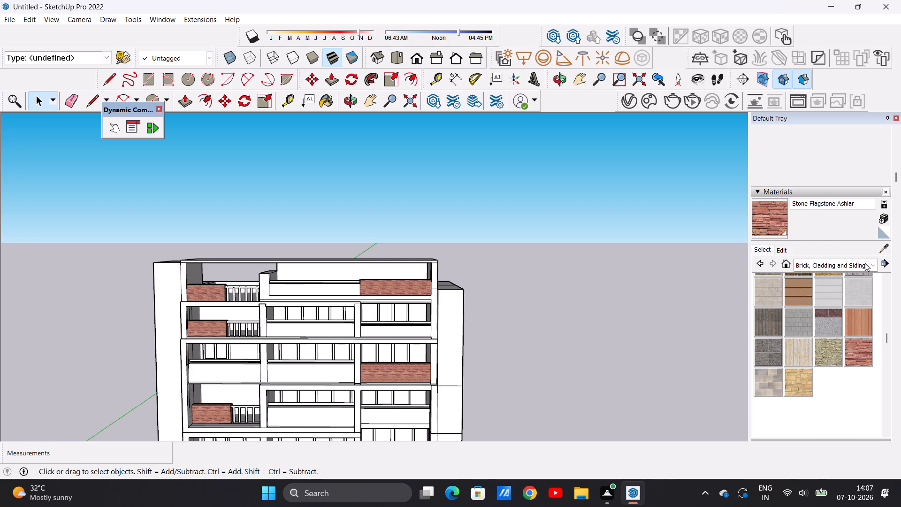
left_click(876, 265)
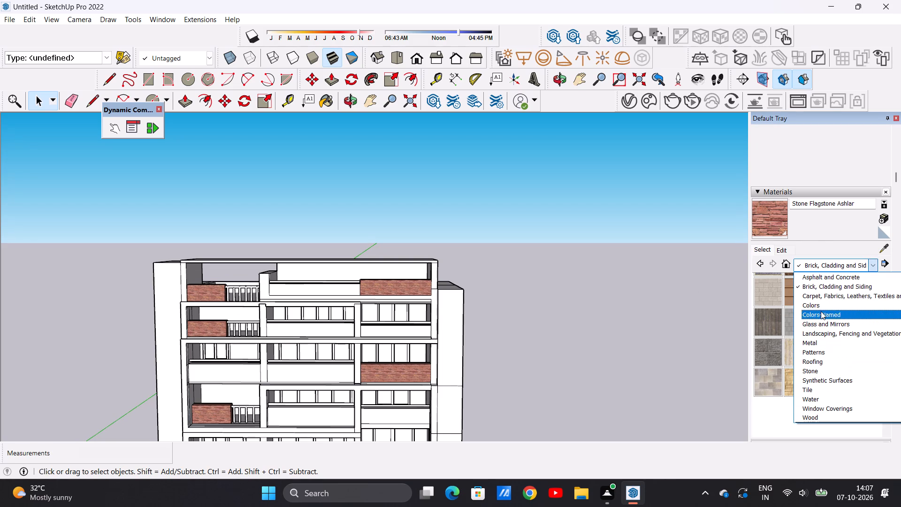
left_click(829, 384)
left_click(852, 287)
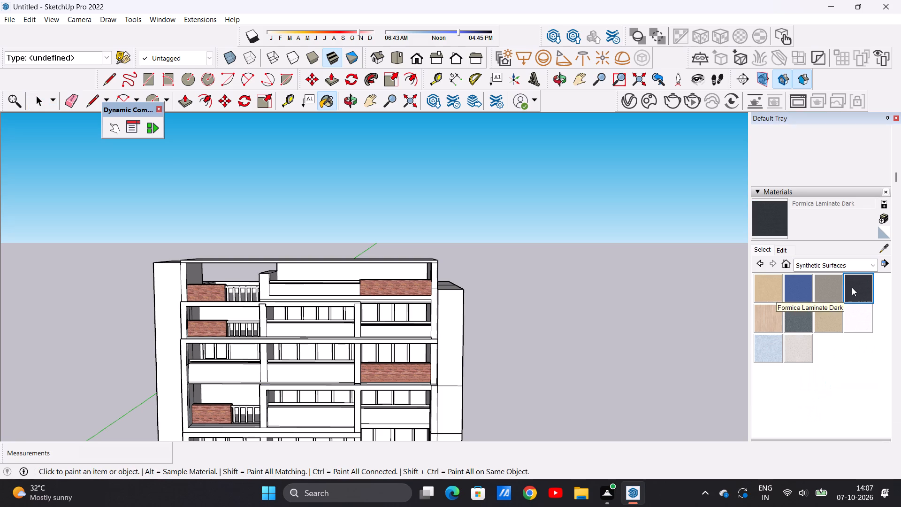
scroll(327, 303, "up", 2)
scroll(326, 304, "down", 1)
scroll(326, 304, "up", 9)
scroll(387, 248, "up", 6)
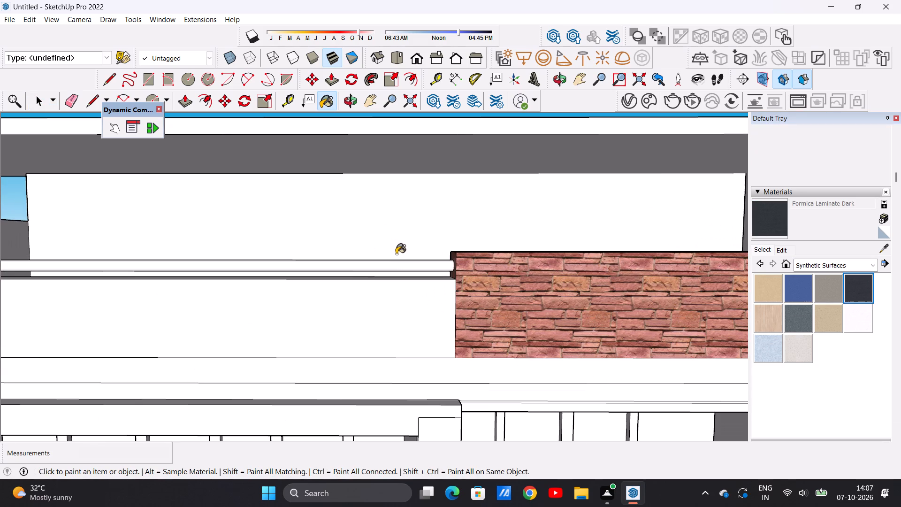
left_click(407, 263)
Paint the two handrails on the floor below the top terrace, in the middle and right bays, with Formica Laminate Dark.
scroll(419, 284, "down", 14)
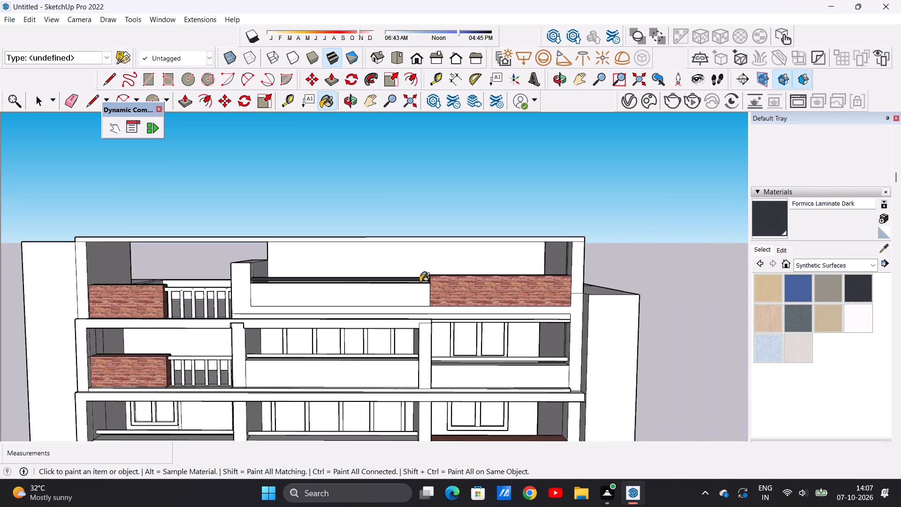
scroll(420, 282, "down", 3)
scroll(408, 333, "up", 13)
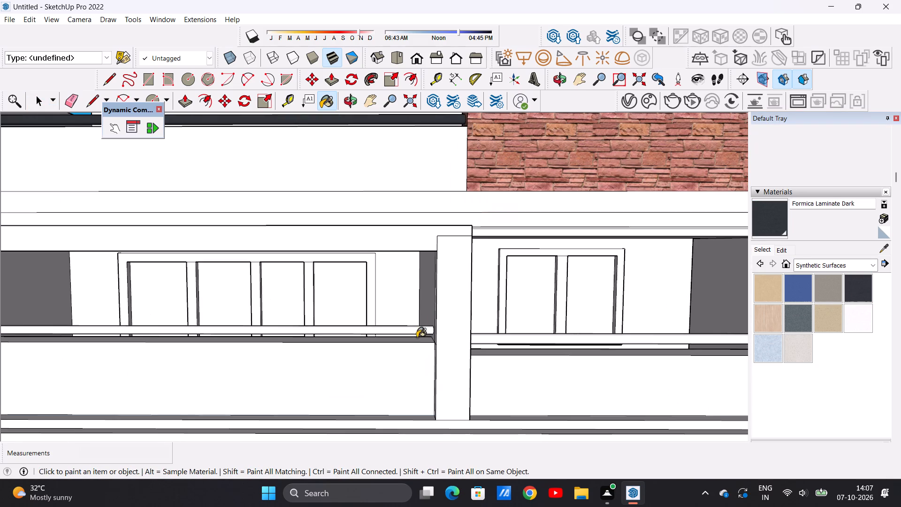
left_click(416, 331)
left_click(481, 338)
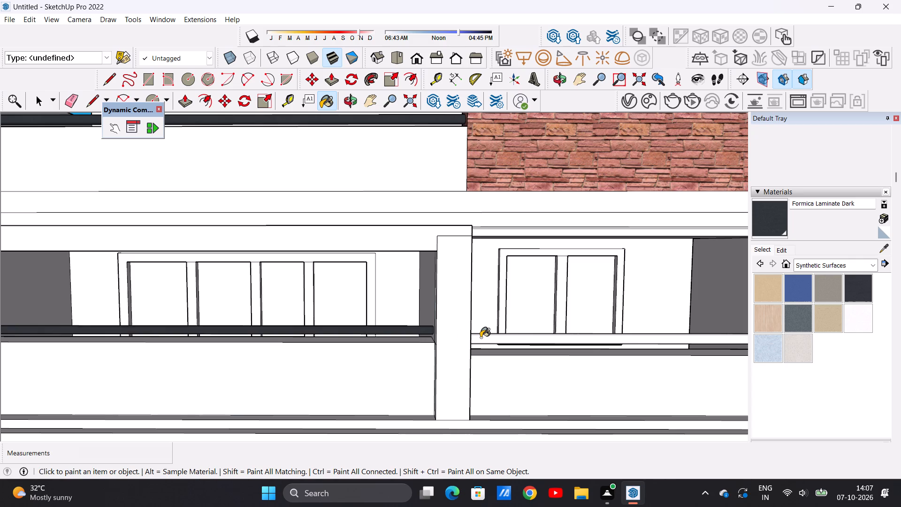
Examine the baluster railings and handrails on the upper floors and across the rest of the facade.
scroll(472, 343, "down", 5)
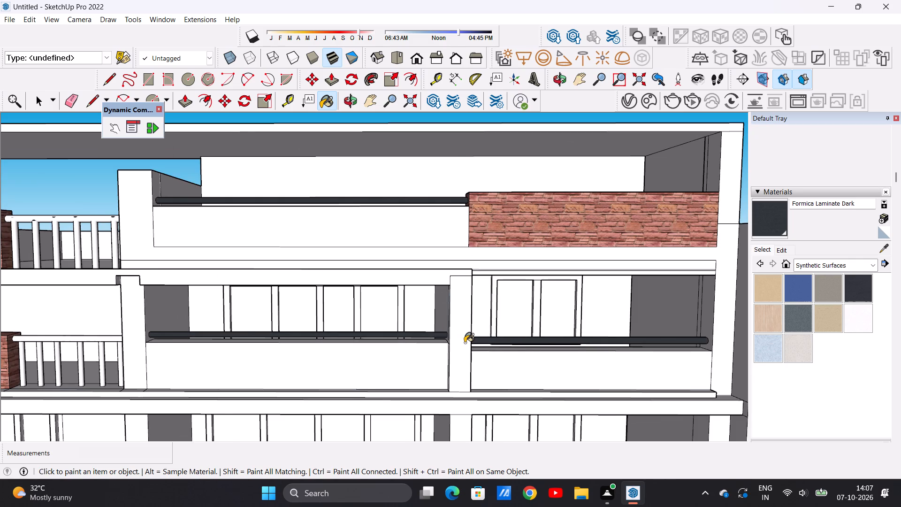
scroll(462, 337, "down", 10)
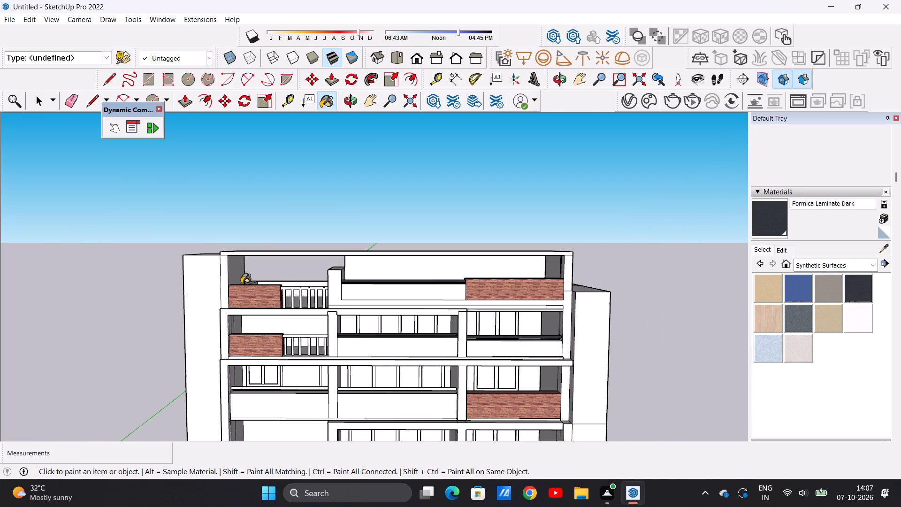
scroll(294, 283, "up", 4)
scroll(294, 283, "down", 1)
scroll(294, 283, "up", 5)
scroll(298, 303, "down", 6)
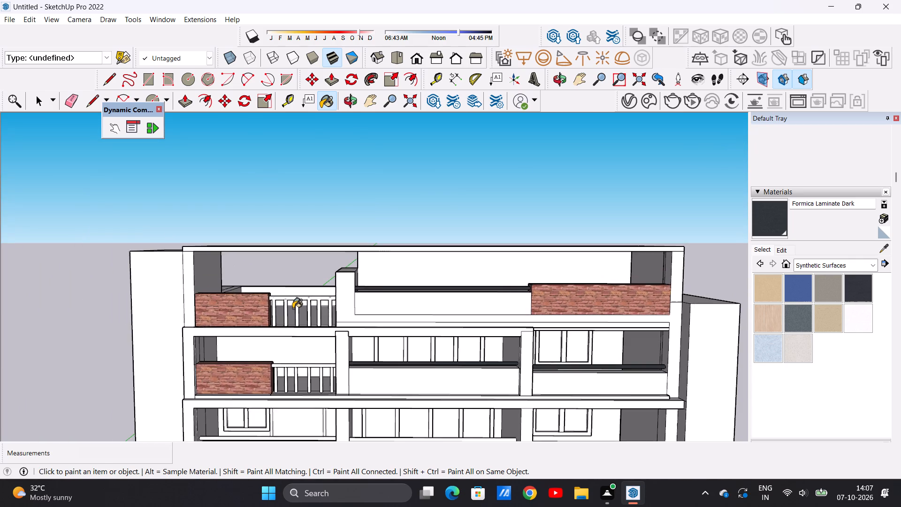
scroll(293, 308, "down", 5)
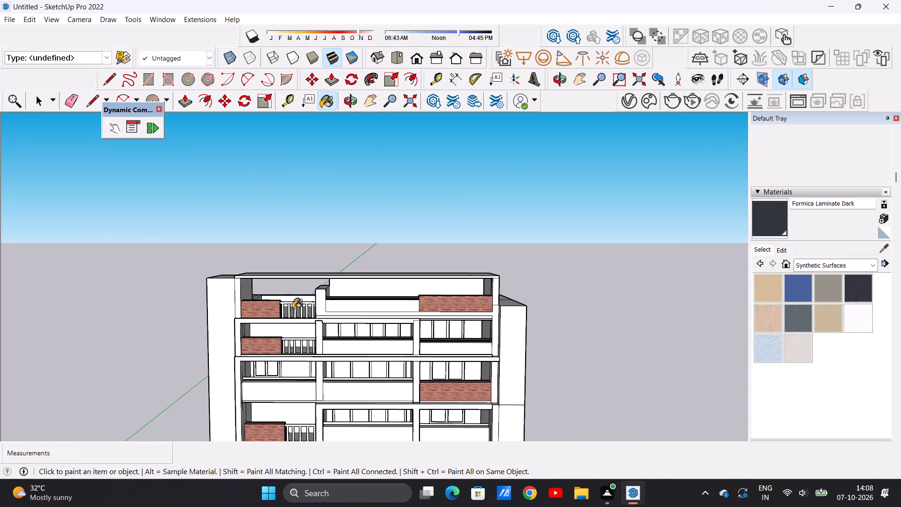
scroll(306, 346, "up", 6)
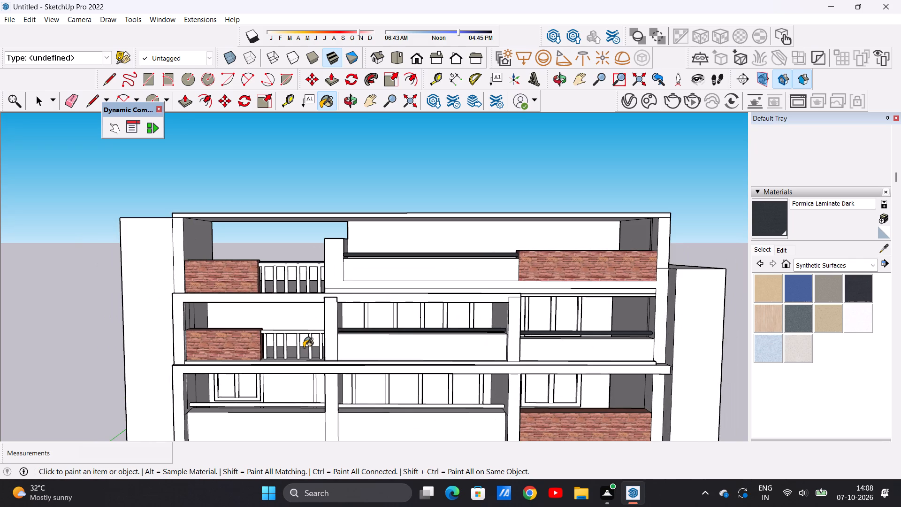
scroll(275, 358, "down", 4)
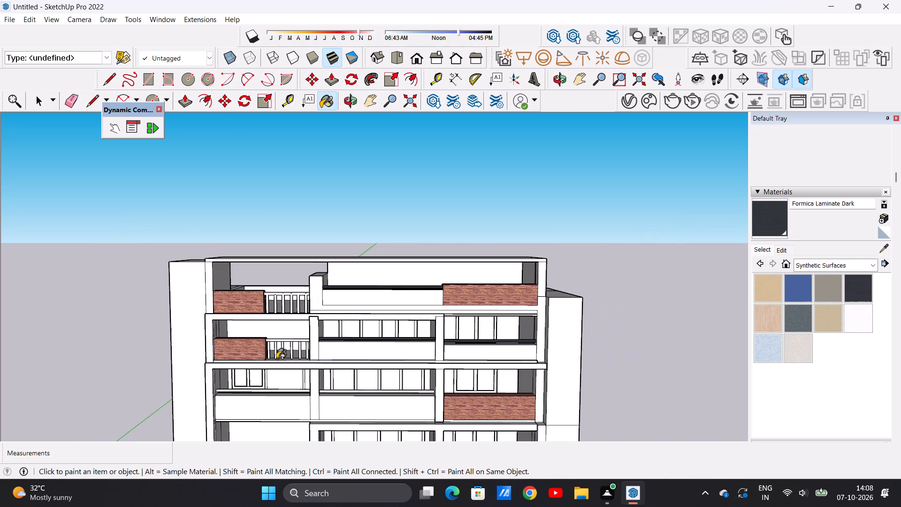
scroll(365, 285, "up", 6)
scroll(232, 288, "up", 3)
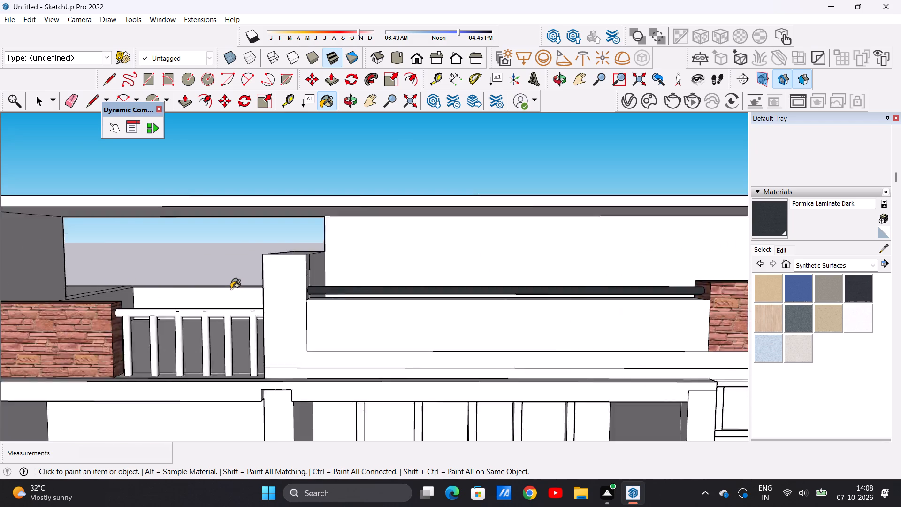
scroll(231, 289, "up", 2)
scroll(233, 321, "down", 18)
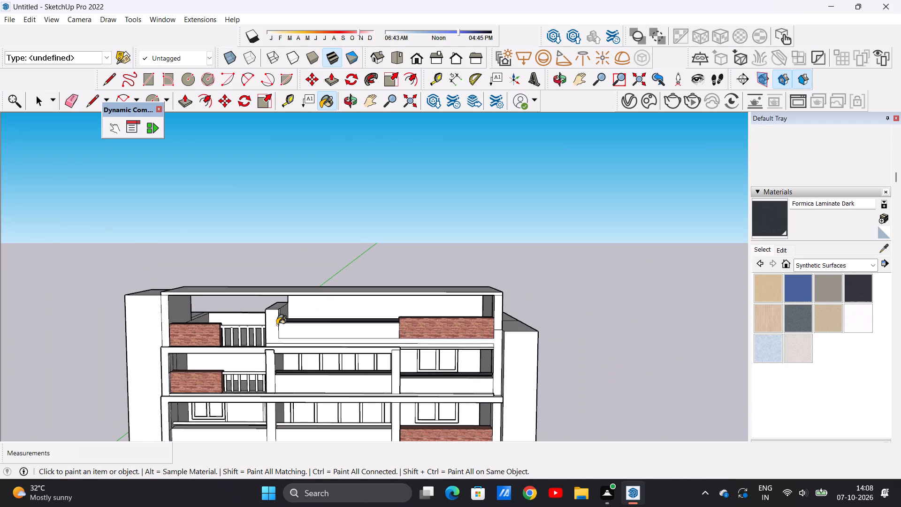
scroll(321, 321, "down", 3)
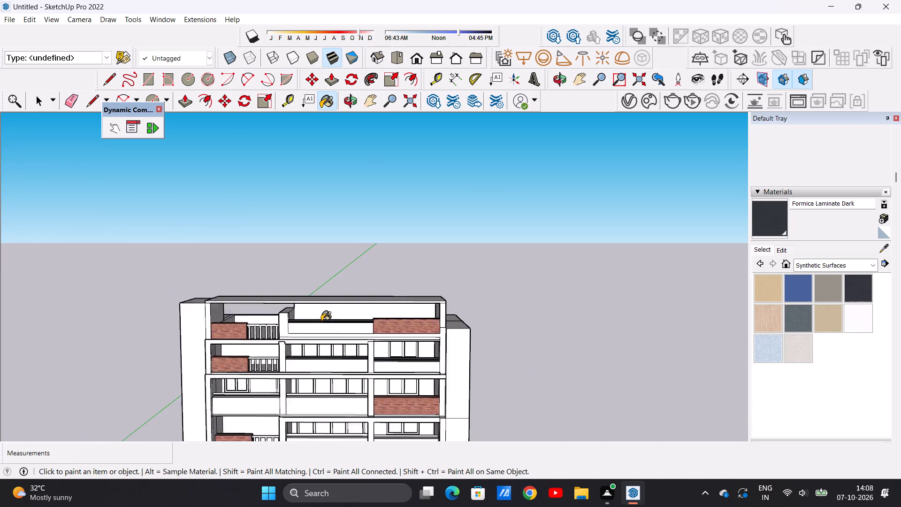
scroll(321, 321, "down", 15)
scroll(325, 392, "up", 8)
scroll(371, 330, "up", 7)
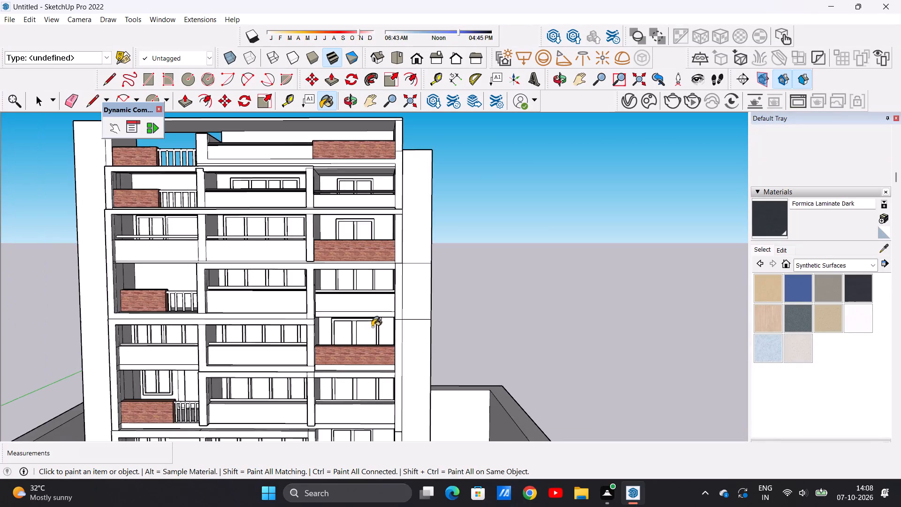
Paint the right-bay handrails on the third and fifth floors below the top terrace with Formica Laminate Dark.
scroll(374, 374, "up", 11)
scroll(376, 371, "down", 11)
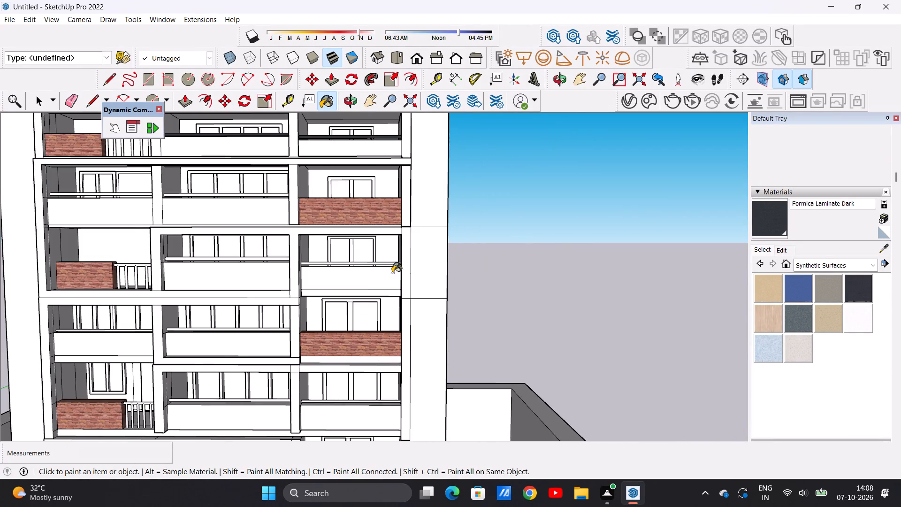
scroll(403, 250, "up", 10)
left_click(385, 275)
scroll(382, 277, "down", 2)
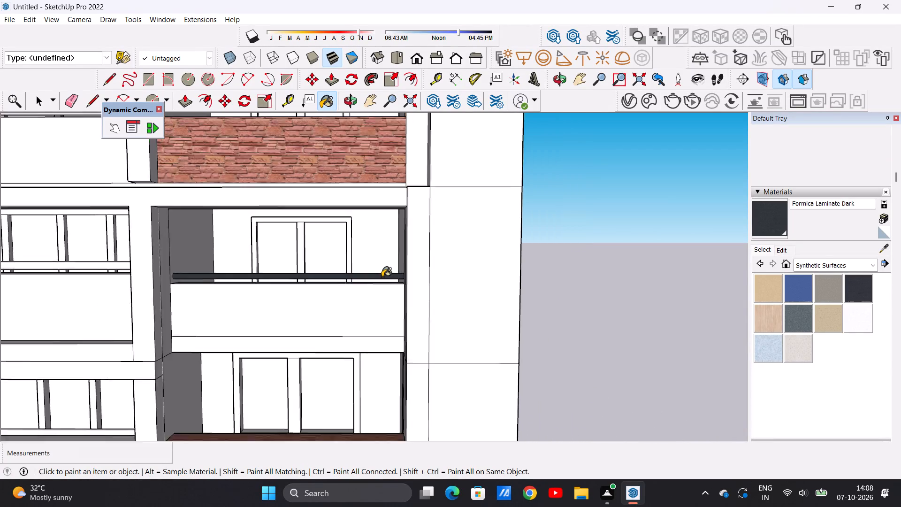
scroll(382, 277, "down", 10)
scroll(366, 332, "down", 4)
scroll(362, 385, "up", 7)
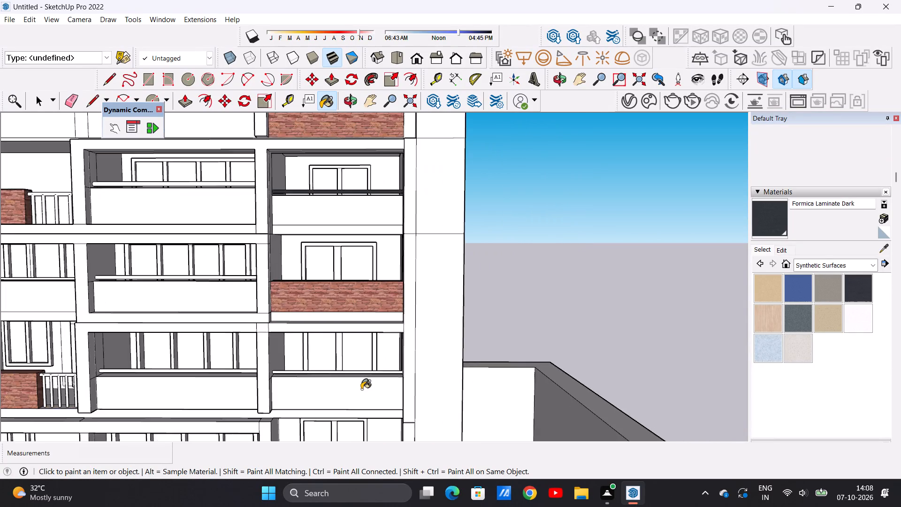
scroll(361, 389, "up", 9)
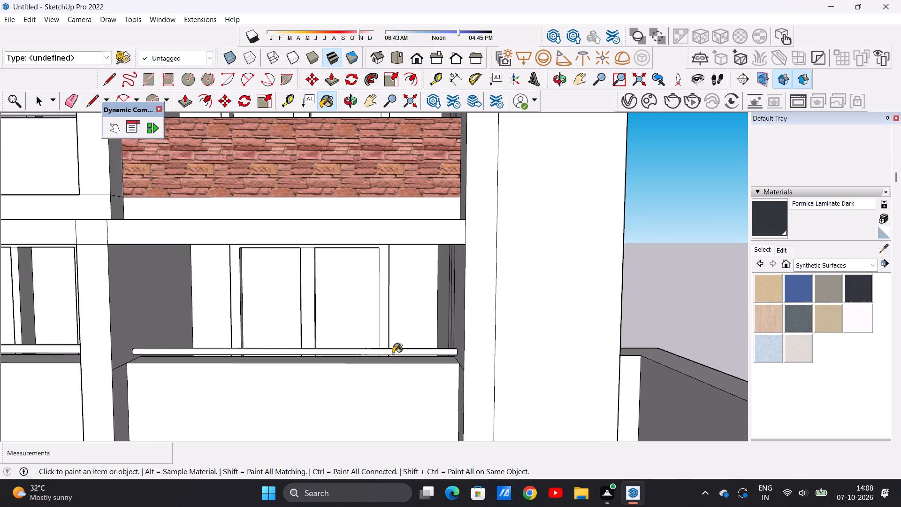
left_click(393, 353)
Paint the lowest balcony floor's left-bay handrail and the left- and middle-bay handrails two floors above it with Formica Laminate Dark.
scroll(387, 361, "down", 18)
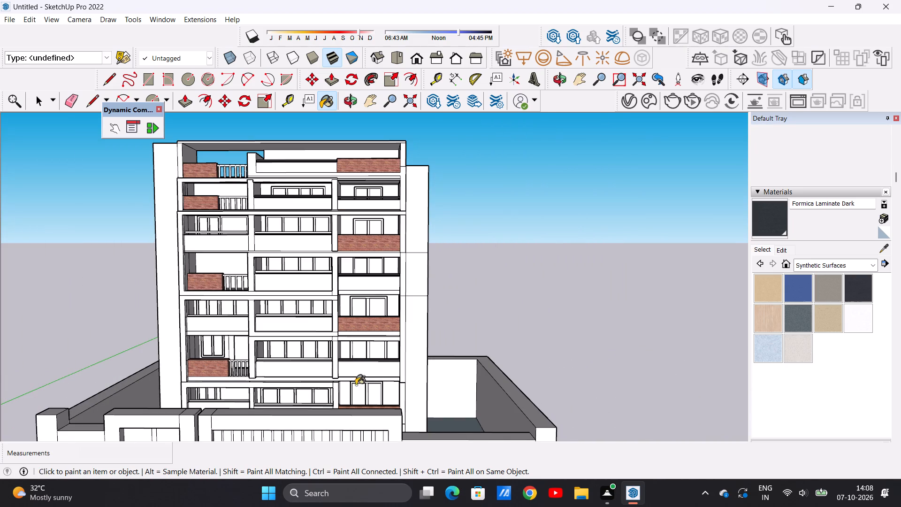
scroll(239, 406, "down", 1)
scroll(236, 407, "up", 19)
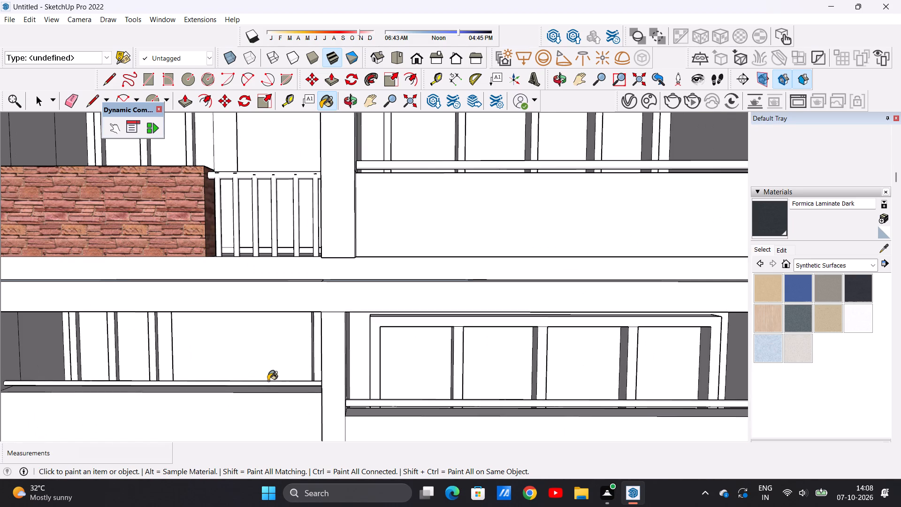
left_click(267, 383)
scroll(264, 406, "down", 10)
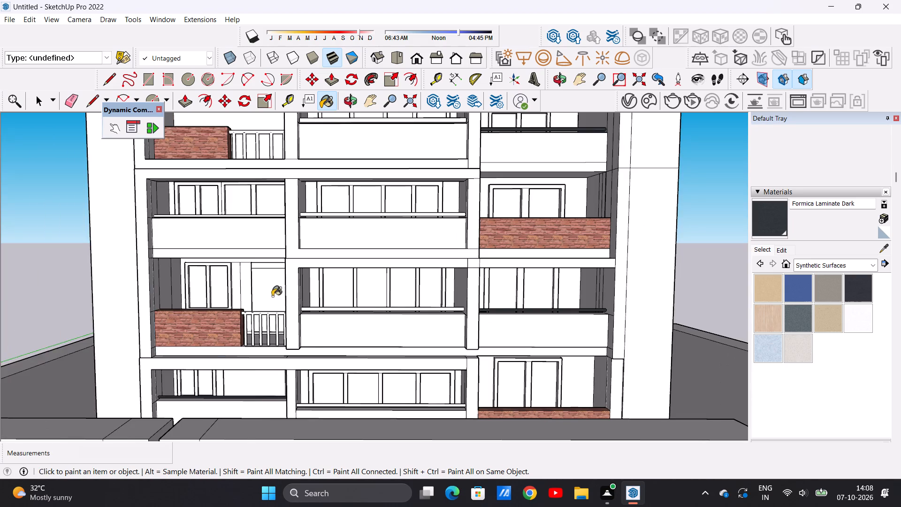
scroll(266, 314, "down", 5)
scroll(264, 272, "up", 15)
scroll(275, 253, "down", 1)
scroll(275, 253, "up", 2)
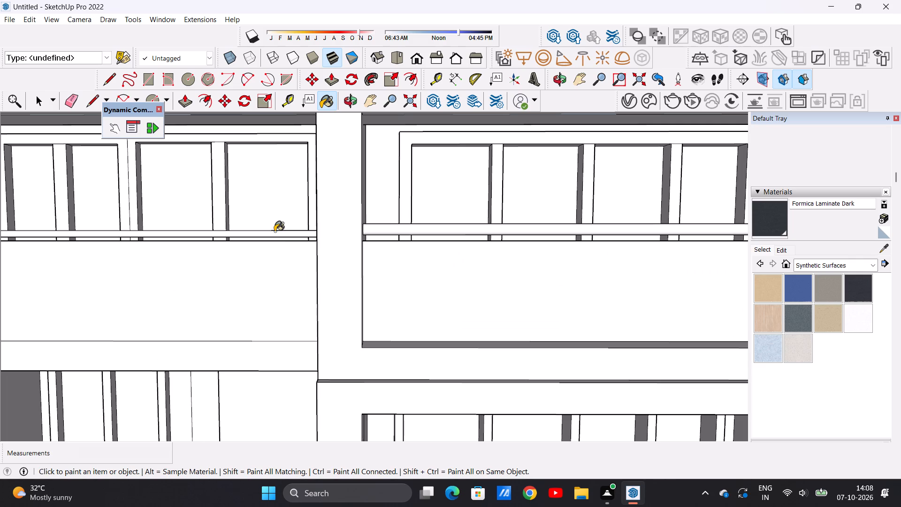
left_click(271, 234)
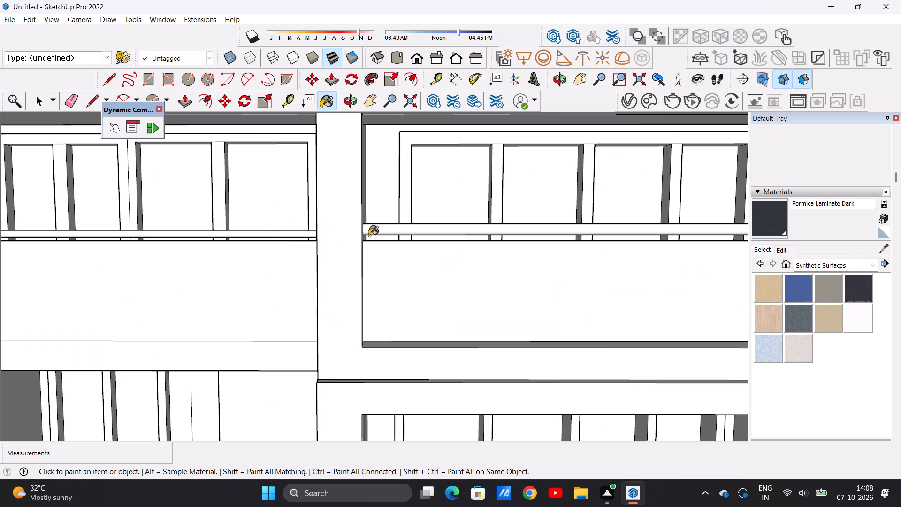
left_click(376, 229)
Paint the middle-bay handrail on the third floor below the terrace and the left and middle ones one floor higher with Formica Laminate Dark.
scroll(221, 326, "down", 10)
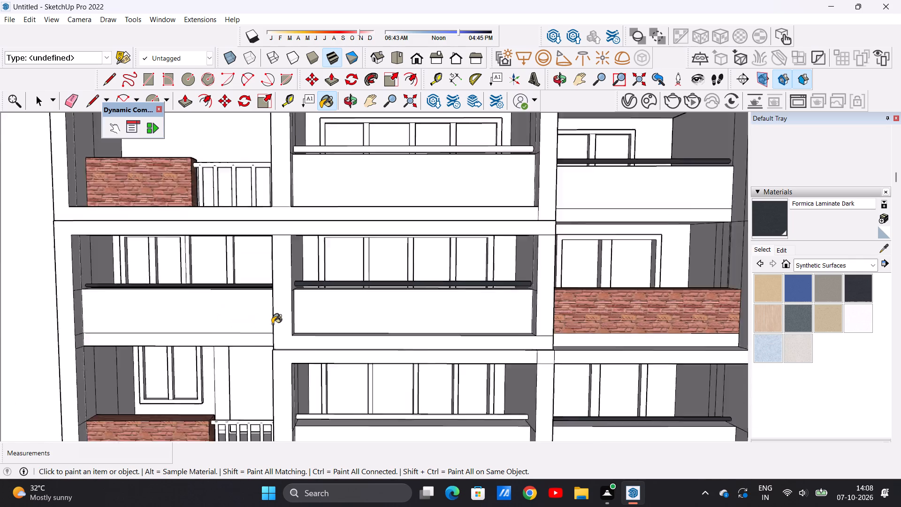
scroll(272, 324, "down", 5)
scroll(252, 208, "up", 6)
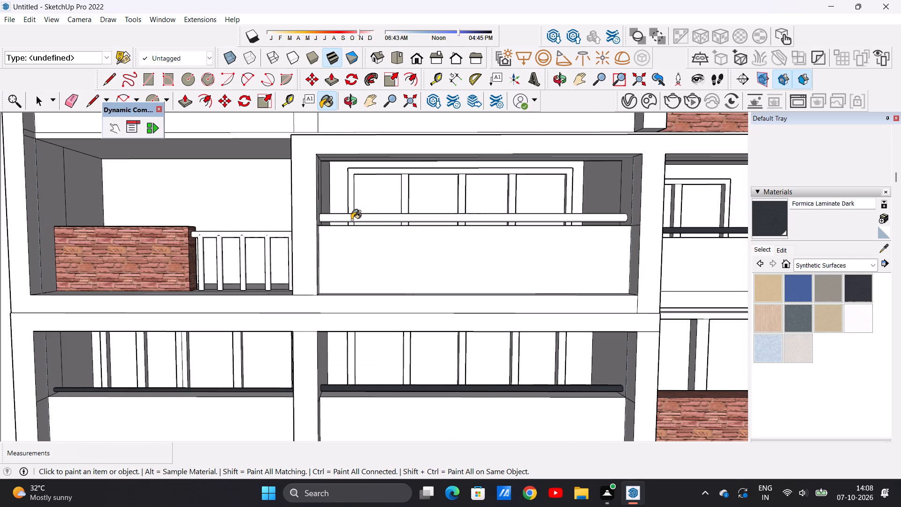
left_click(350, 218)
scroll(269, 305, "down", 13)
scroll(267, 231, "up", 4)
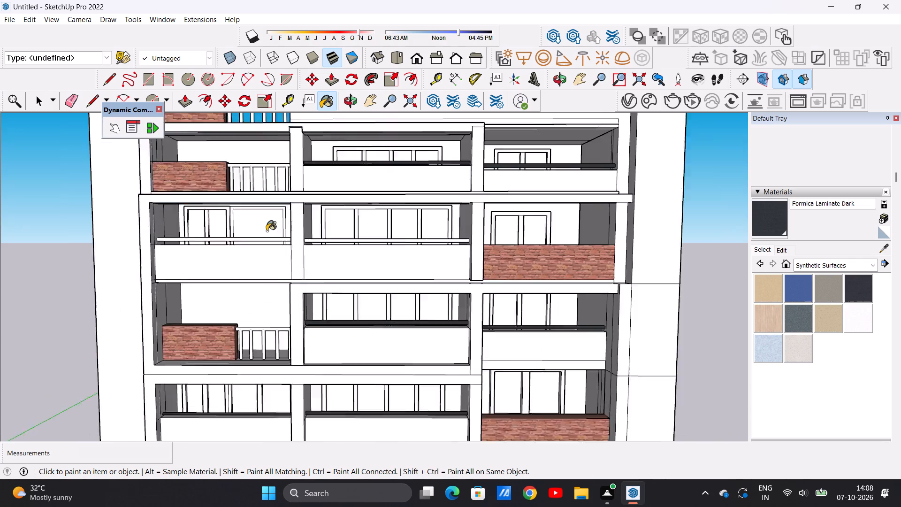
scroll(267, 231, "up", 10)
left_click(265, 240)
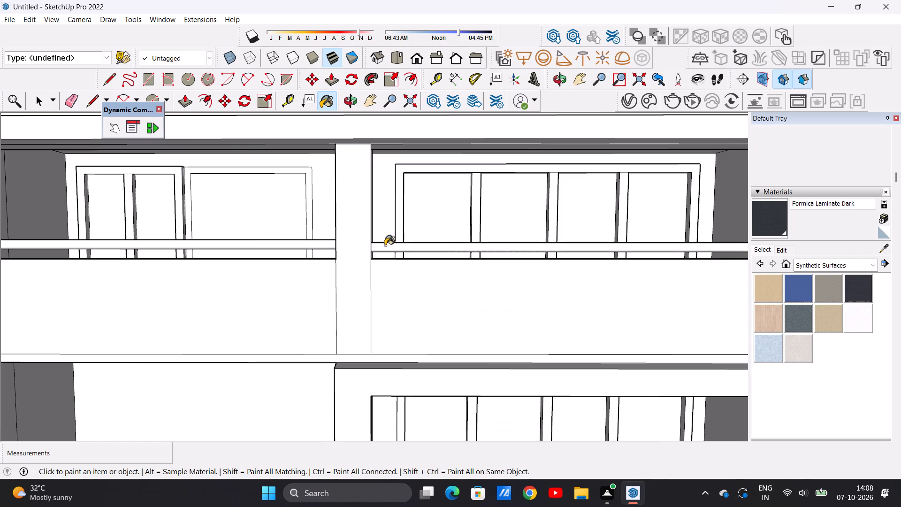
left_click(385, 246)
Examine the dark handrails and the unpainted windows on the upper floors of the facade.
scroll(314, 269, "down", 15)
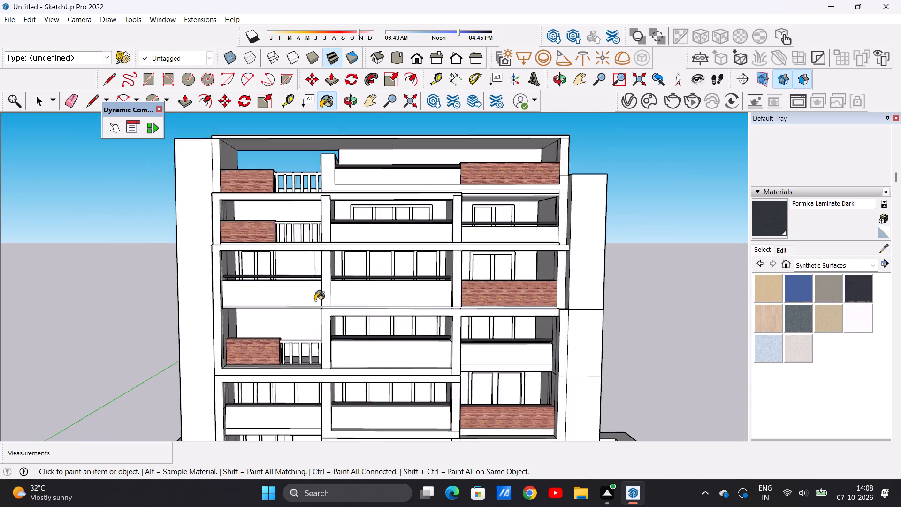
scroll(315, 300, "down", 6)
scroll(360, 236, "up", 14)
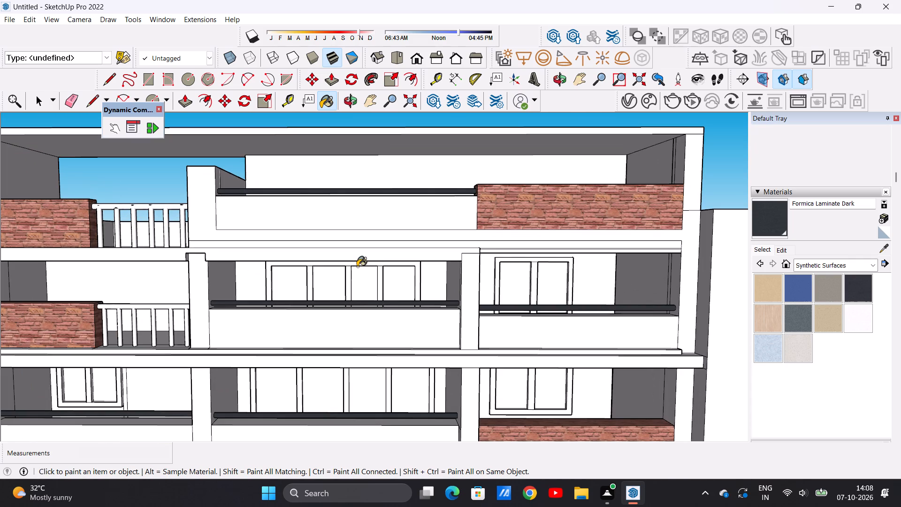
key("space")
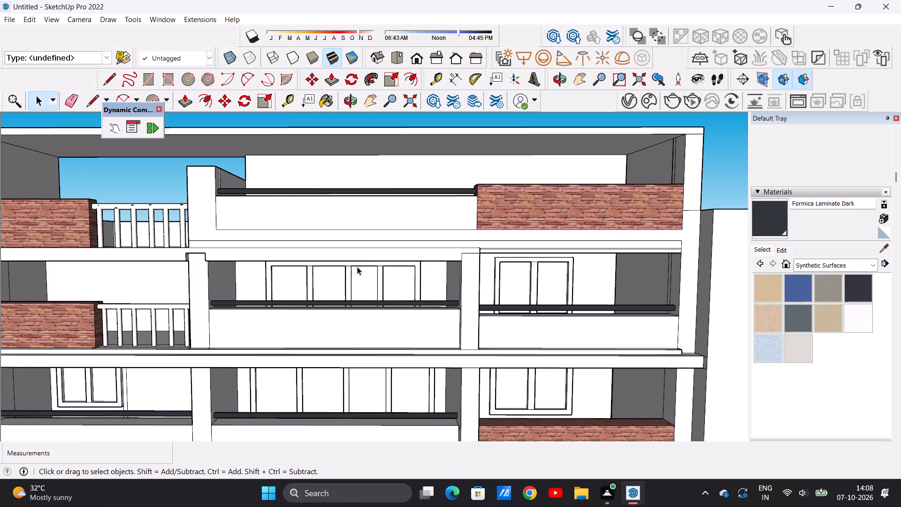
scroll(240, 397, "down", 3)
scroll(240, 405, "up", 1)
scroll(240, 408, "down", 3)
scroll(269, 390, "up", 3)
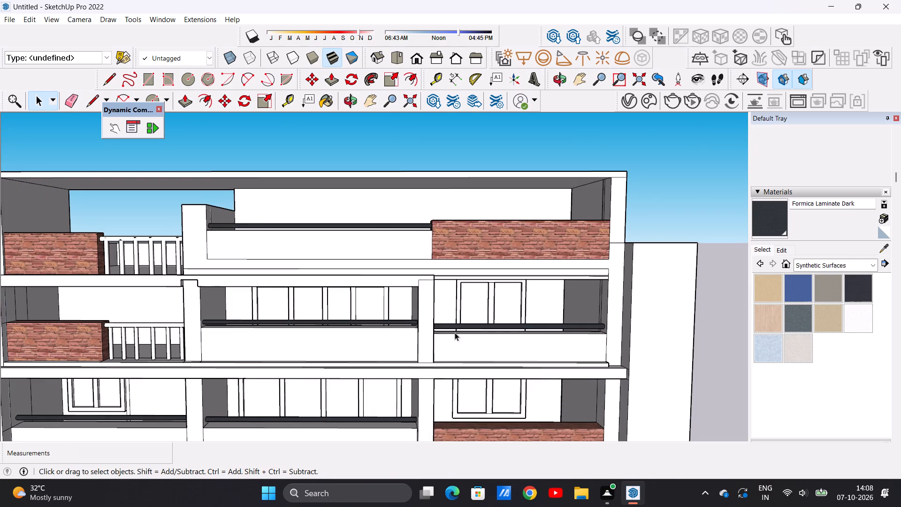
Paint the four panes of the middle-bay window just below the top terrace with Translucent Glass Blue from the Glass and Mirrors collection.
left_click(873, 261)
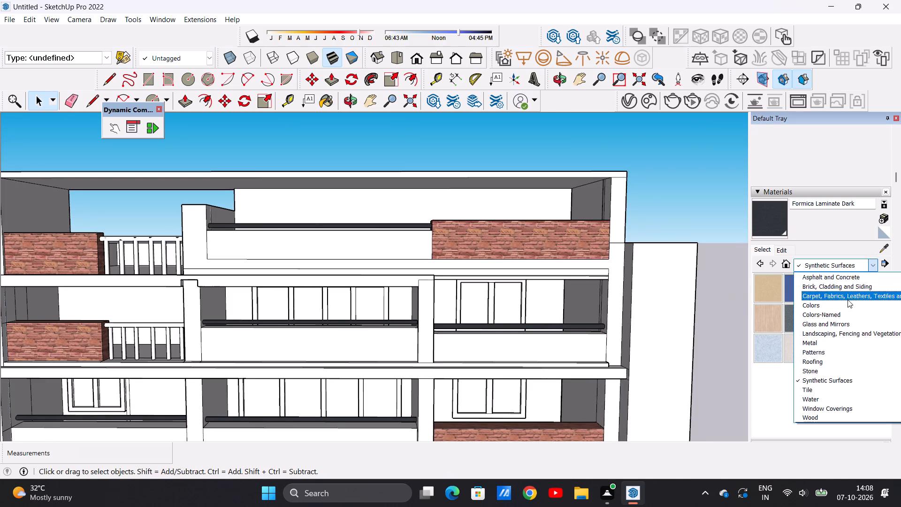
left_click(817, 326)
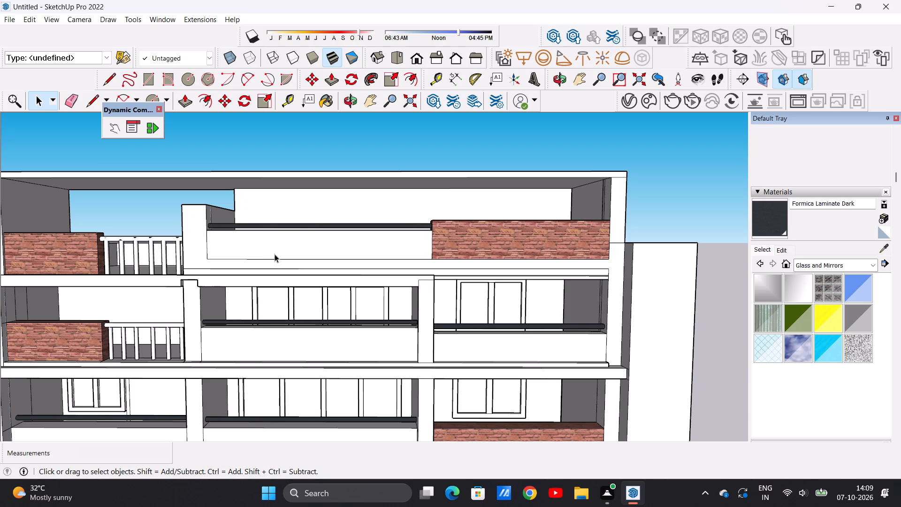
left_click(864, 281)
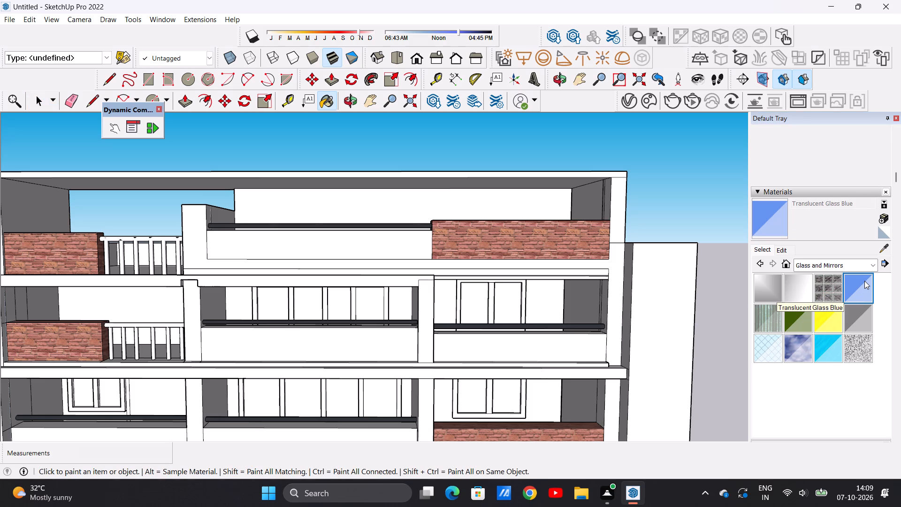
scroll(358, 299, "up", 6)
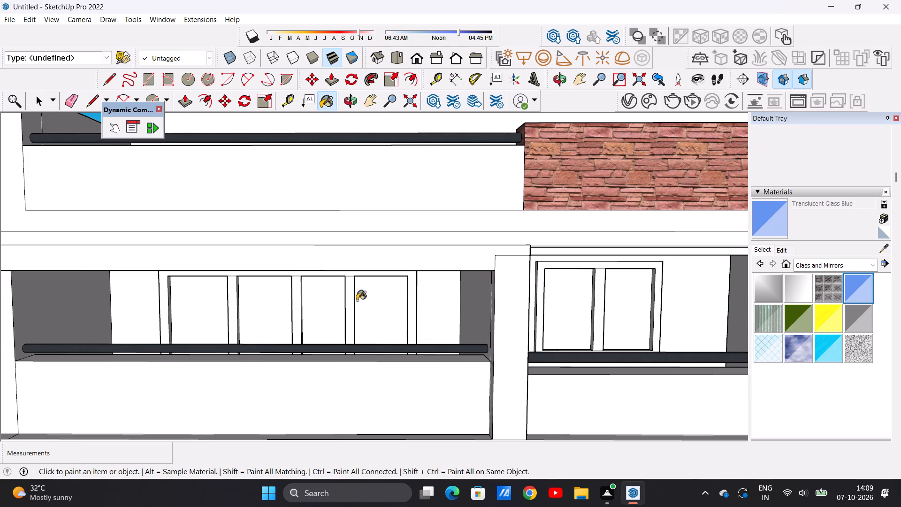
scroll(357, 307, "down", 8)
scroll(360, 323, "up", 7)
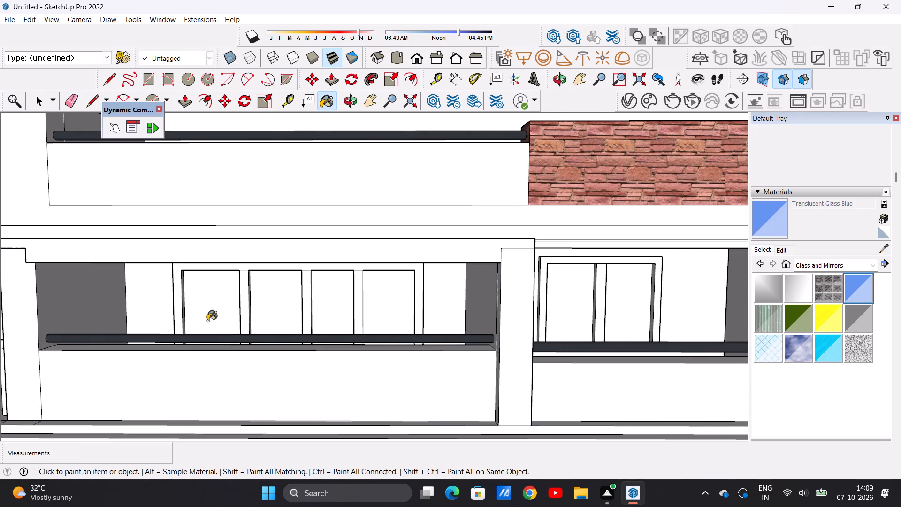
left_click(207, 321)
left_click(275, 313)
left_click(339, 313)
left_click(396, 313)
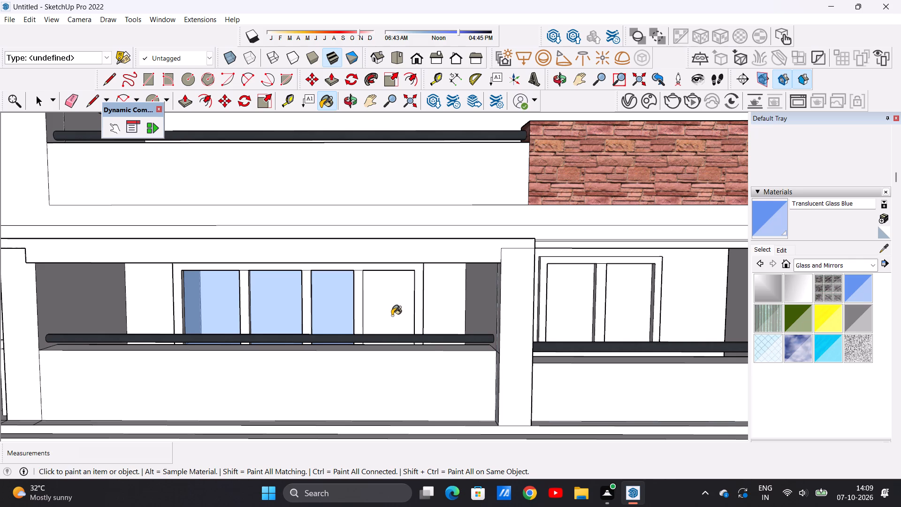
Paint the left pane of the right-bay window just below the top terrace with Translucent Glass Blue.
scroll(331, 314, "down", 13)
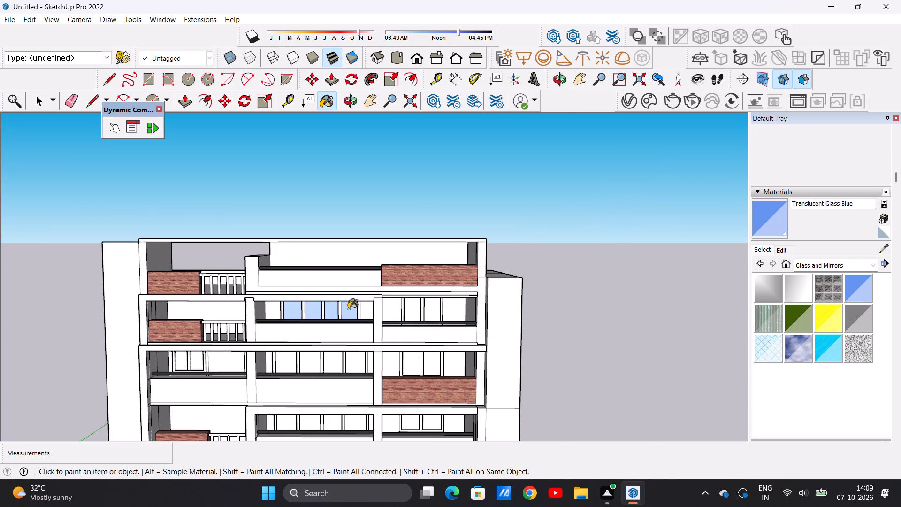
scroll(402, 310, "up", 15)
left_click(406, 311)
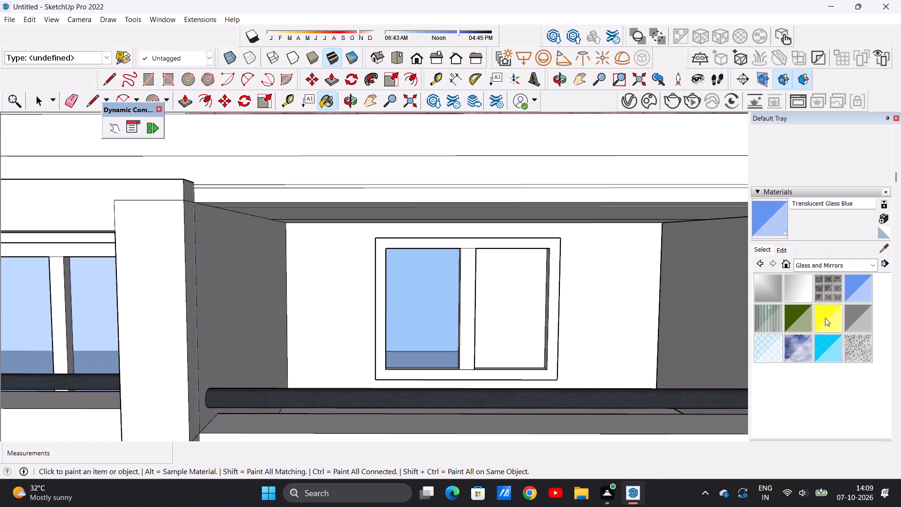
Paint both panes of the right-bay window just below the top terrace with Translucent Glass Gray.
left_click(855, 317)
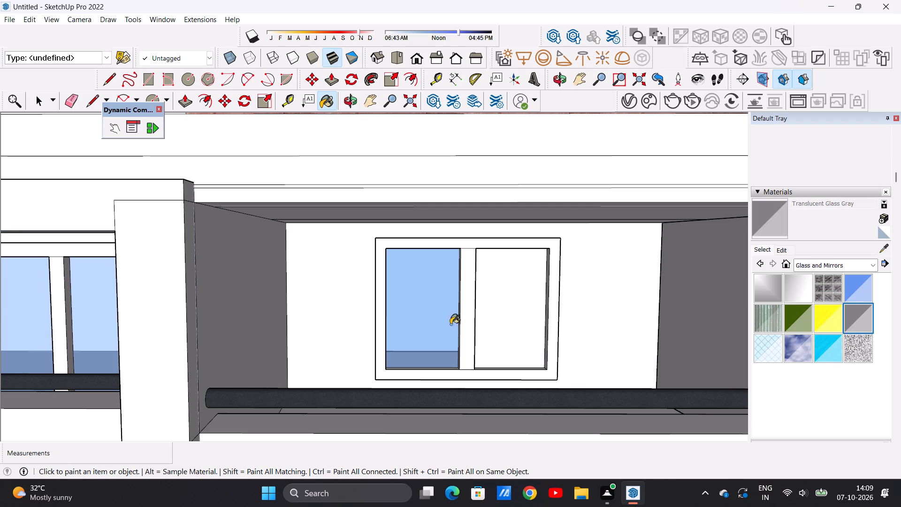
left_click(425, 325)
left_click(526, 321)
Paint the panes of the right-bay windows on the second and third floors below the top terrace with Translucent Glass Gray.
scroll(475, 321, "down", 12)
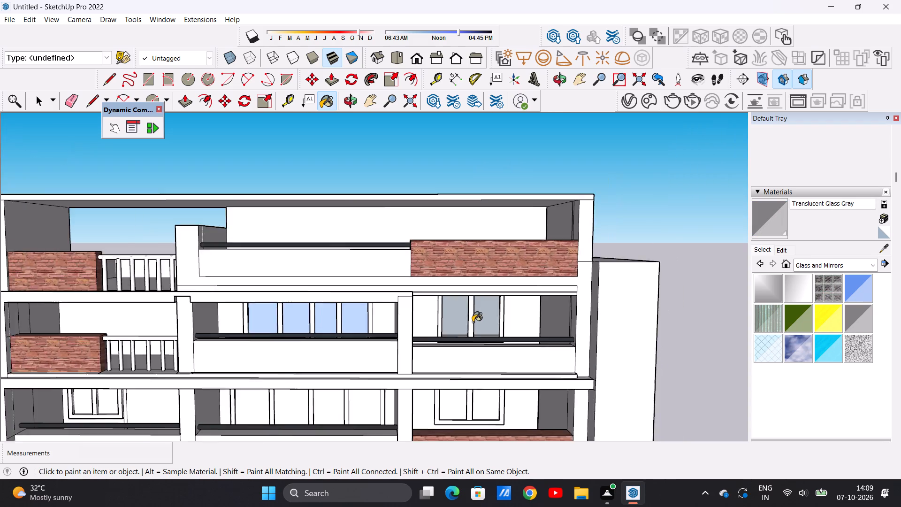
scroll(473, 322, "down", 5)
scroll(471, 415, "up", 3)
scroll(471, 415, "down", 1)
scroll(471, 415, "up", 10)
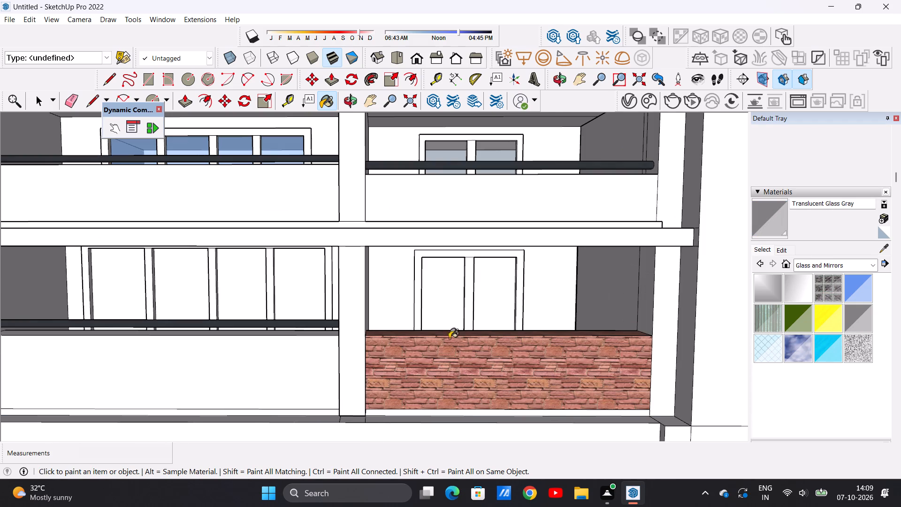
left_click(446, 313)
left_click(504, 302)
scroll(471, 303, "down", 13)
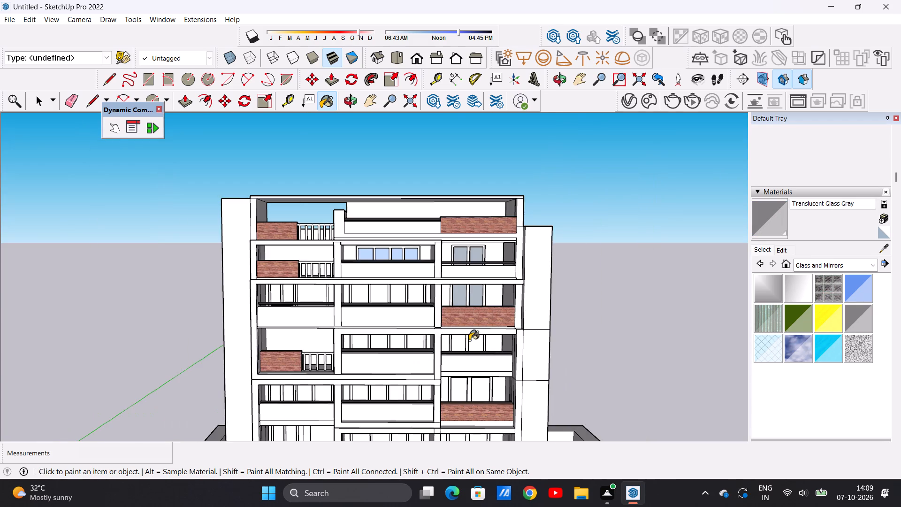
scroll(463, 351, "up", 14)
left_click(430, 308)
left_click(480, 302)
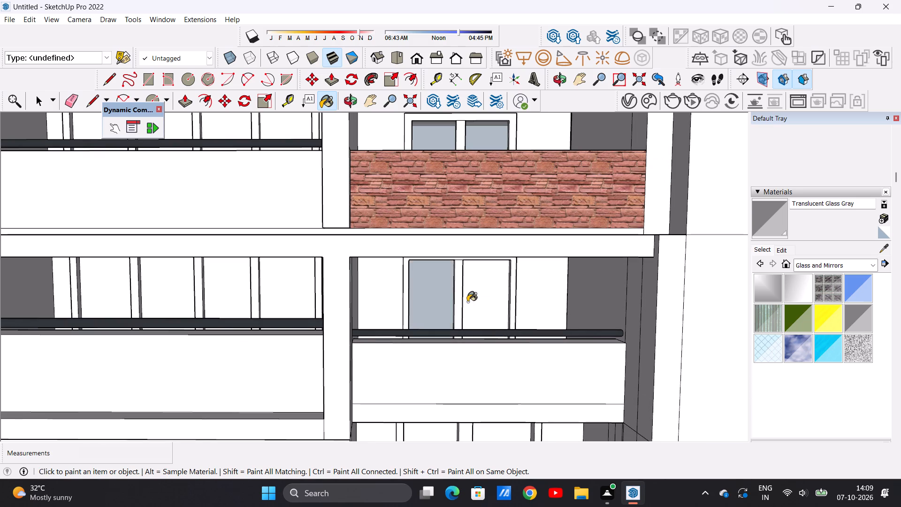
Paint the panes of the right-bay windows on the fourth and fifth floors below the top terrace with Translucent Glass Gray.
scroll(465, 302, "down", 9)
scroll(454, 378, "up", 13)
left_click(446, 362)
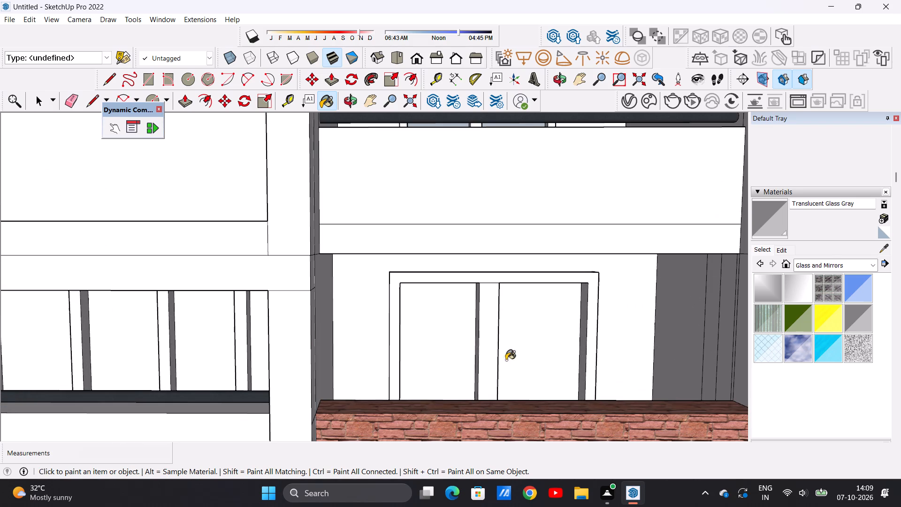
left_click(525, 359)
scroll(436, 365, "down", 8)
scroll(435, 355, "up", 1)
scroll(435, 354, "down", 13)
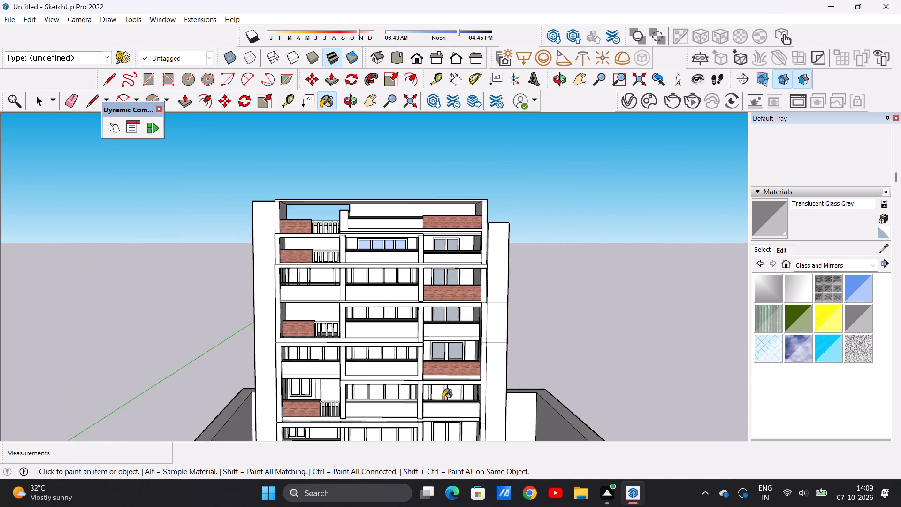
scroll(445, 424, "up", 10)
left_click(434, 352)
left_click(467, 353)
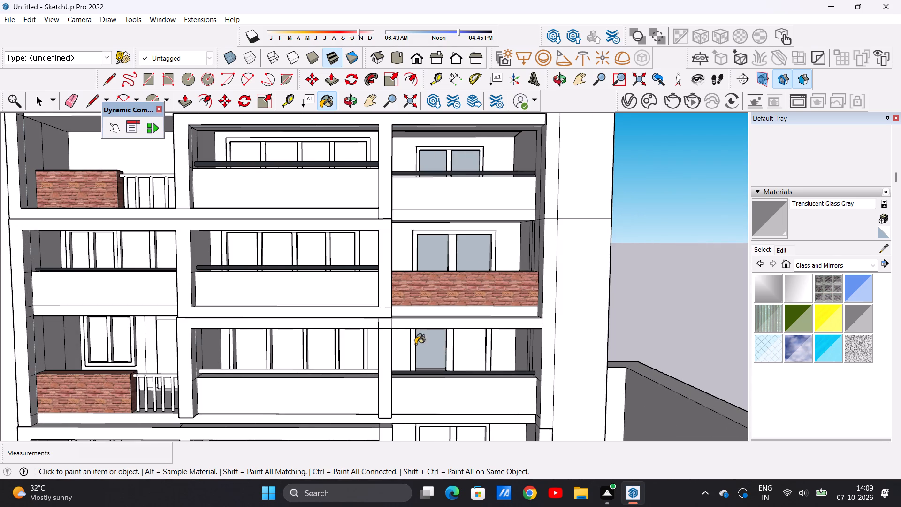
Paint both panes of the right-bay window on the lowest balcony floor with Translucent Glass Gray.
scroll(414, 340, "down", 11)
scroll(426, 387, "up", 20)
scroll(426, 387, "up", 1)
left_click(413, 364)
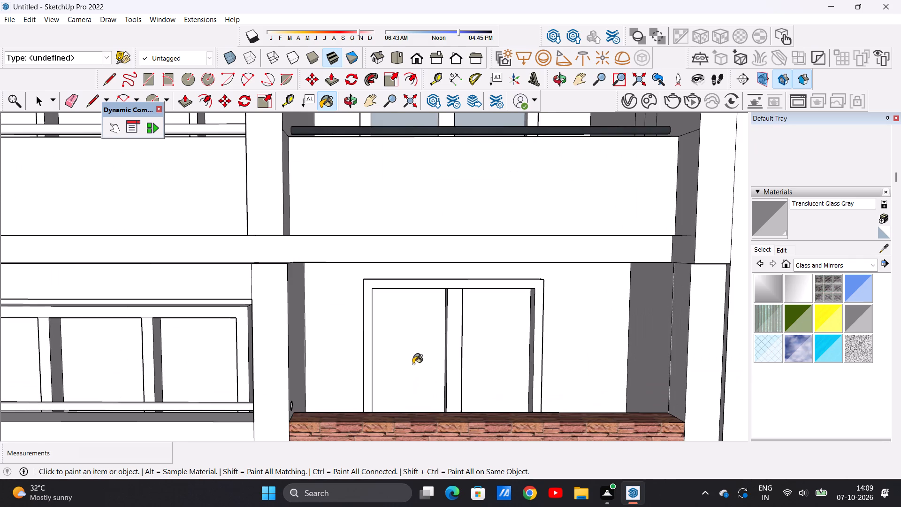
left_click(493, 363)
scroll(436, 367, "down", 8)
middle_click_drag(433, 375, 433, 410)
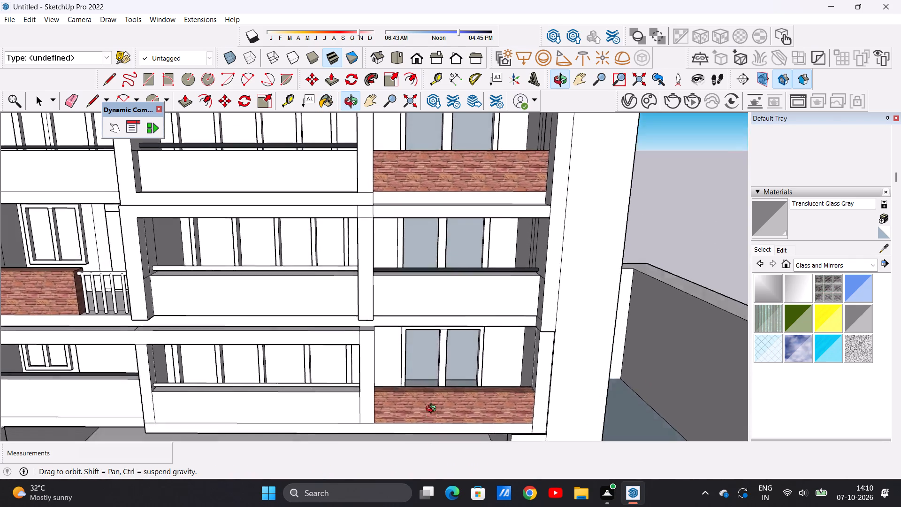
Paint the four panes of the middle-bay window on the second floor below the top terrace with Translucent Glass Blue.
middle_click_drag(433, 410, 435, 388)
scroll(436, 404, "down", 17)
scroll(436, 282, "up", 7)
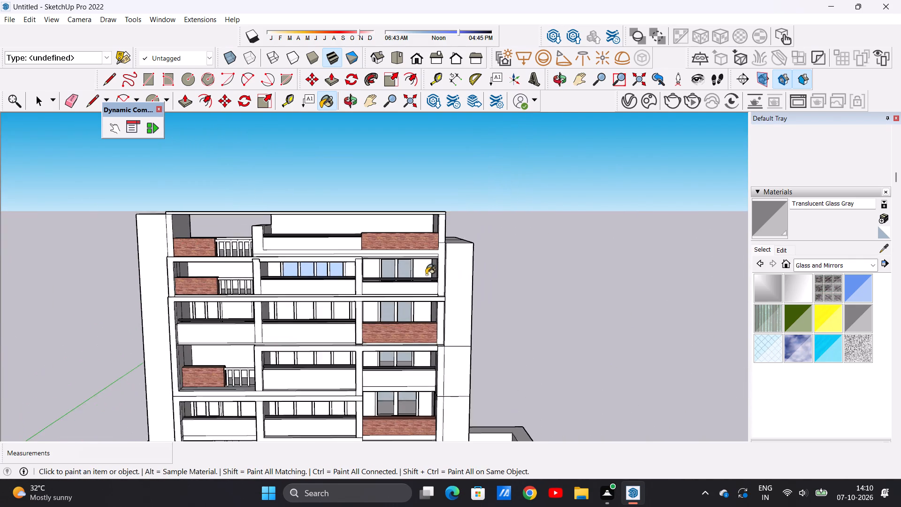
scroll(426, 275, "up", 4)
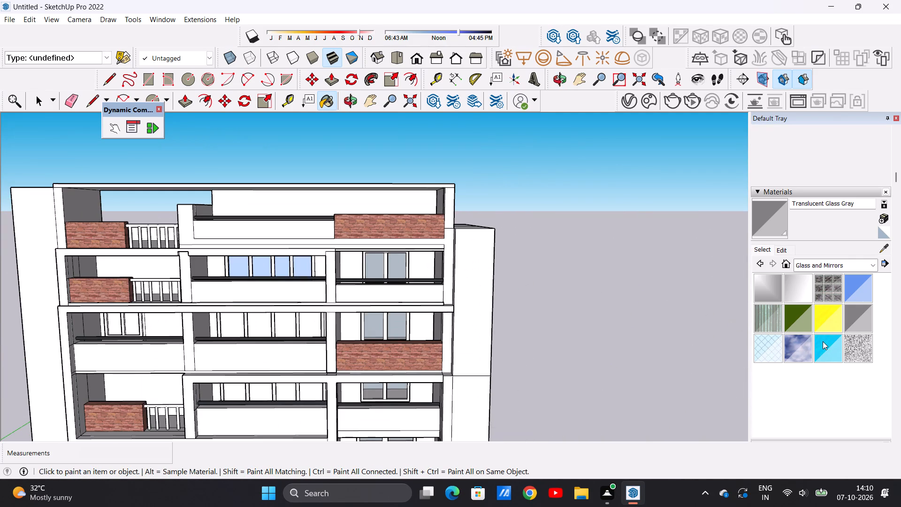
left_click(857, 290)
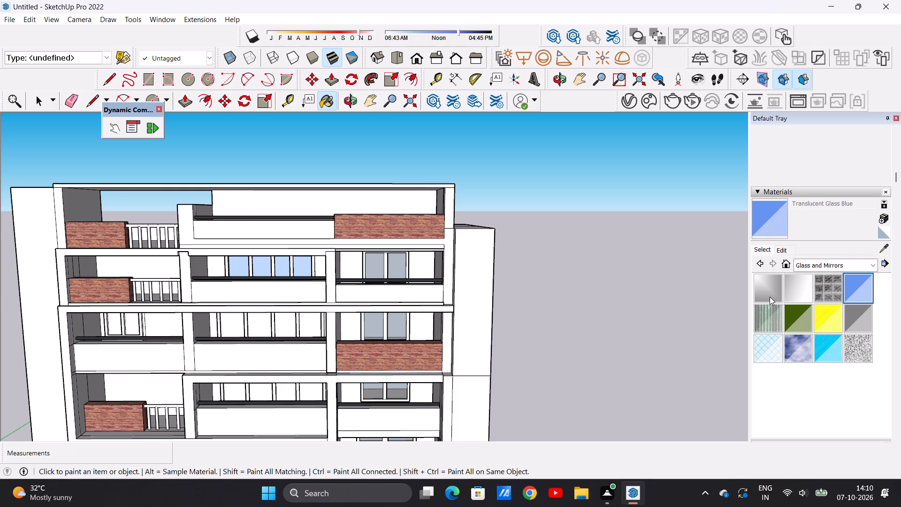
scroll(407, 285, "down", 5)
scroll(307, 326, "up", 11)
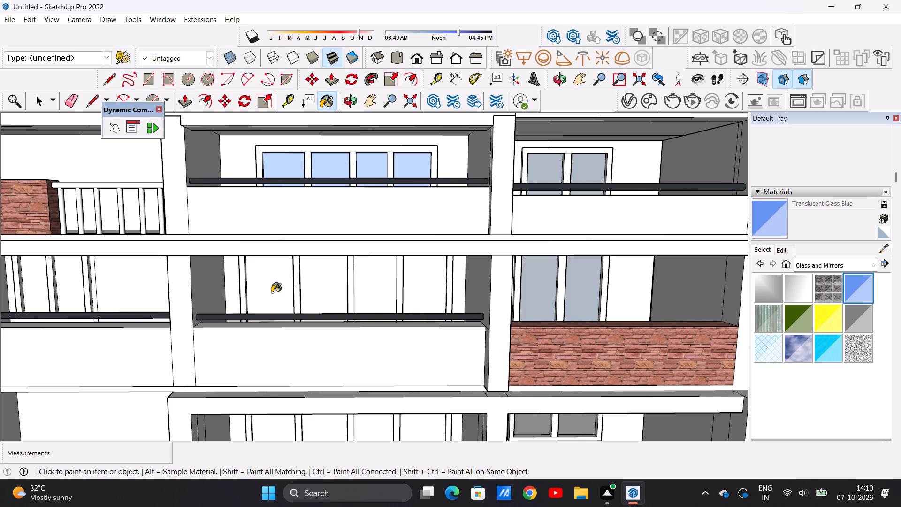
left_click(272, 292)
left_click(322, 292)
left_click(367, 292)
left_click(416, 292)
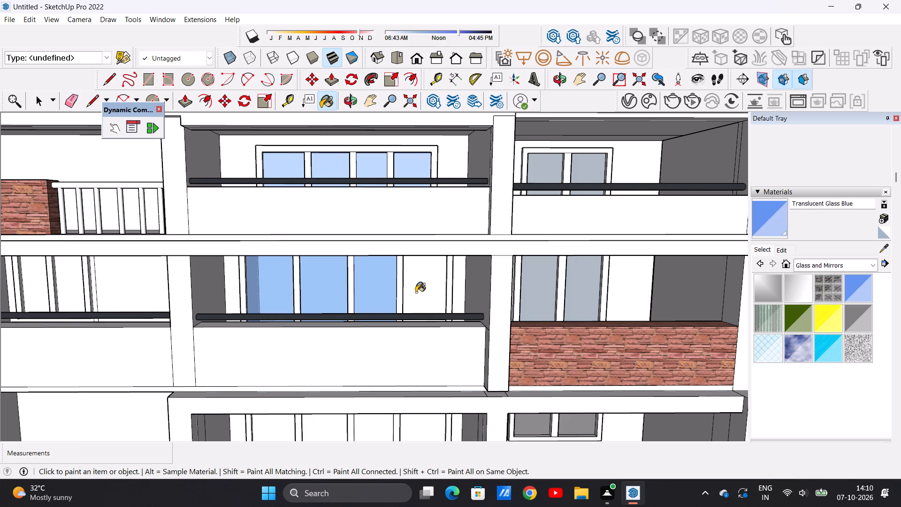
Paint the four panes of the middle-bay window on the third floor below the top terrace with Translucent Glass Blue.
scroll(379, 272, "down", 4)
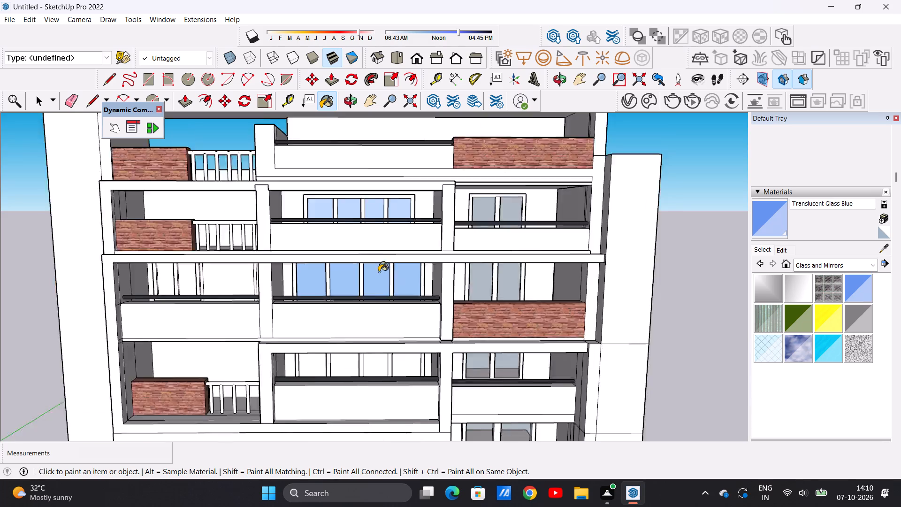
scroll(379, 272, "down", 9)
scroll(385, 333, "up", 7)
scroll(391, 294, "up", 7)
left_click(393, 292)
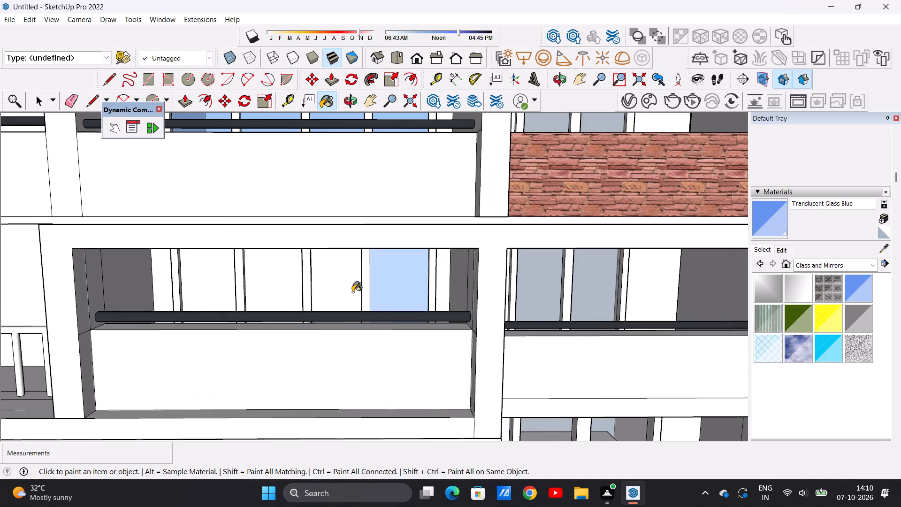
left_click(342, 292)
left_click(292, 292)
left_click(222, 289)
Paint the four panes of the middle-bay window on the fourth floor below the top terrace with Translucent Glass Blue.
scroll(310, 266, "down", 8)
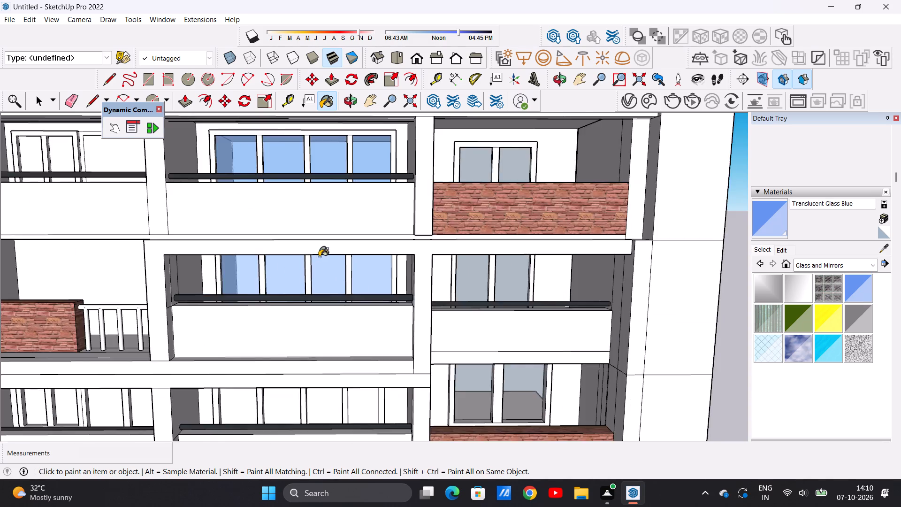
scroll(319, 257, "down", 7)
scroll(315, 326, "up", 16)
left_click(192, 253)
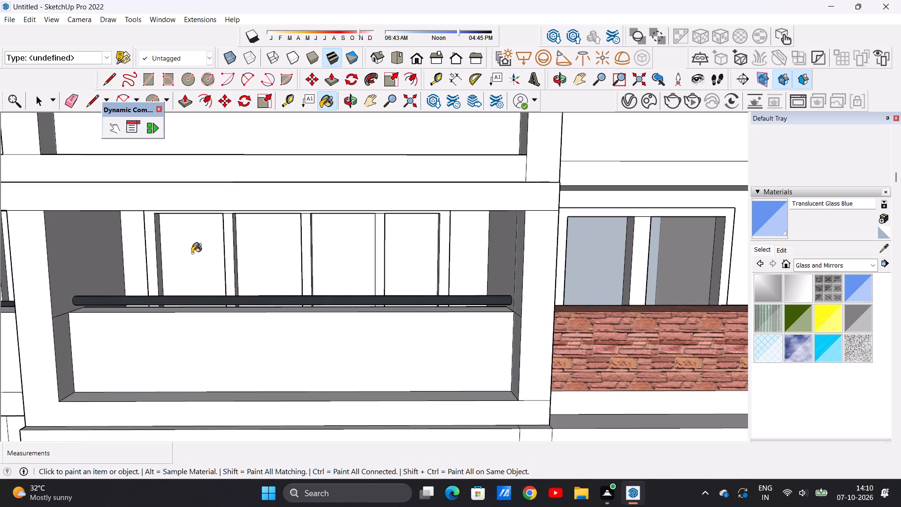
left_click(270, 257)
left_click(339, 263)
left_click(401, 266)
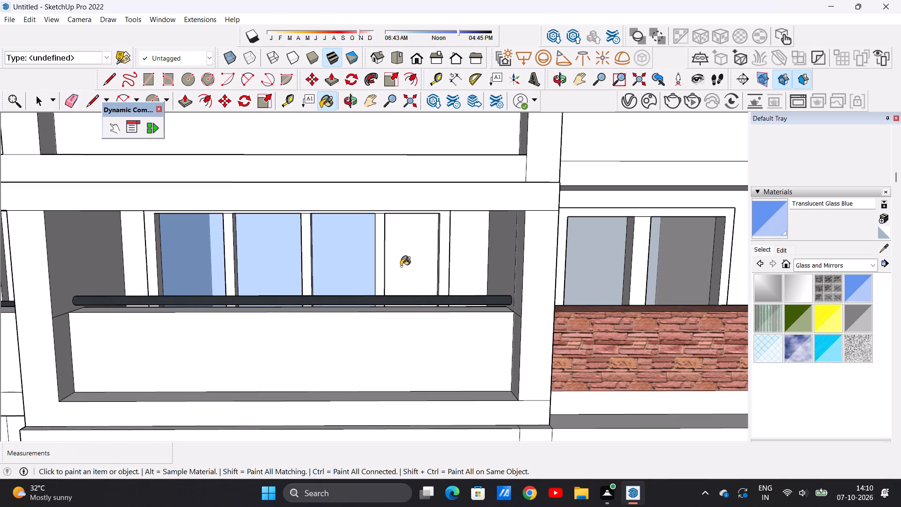
Paint only the four panes of the middle-bay window on the fifth floor below the top terrace with Translucent Glass Blue.
scroll(386, 253, "down", 18)
scroll(376, 313, "up", 2)
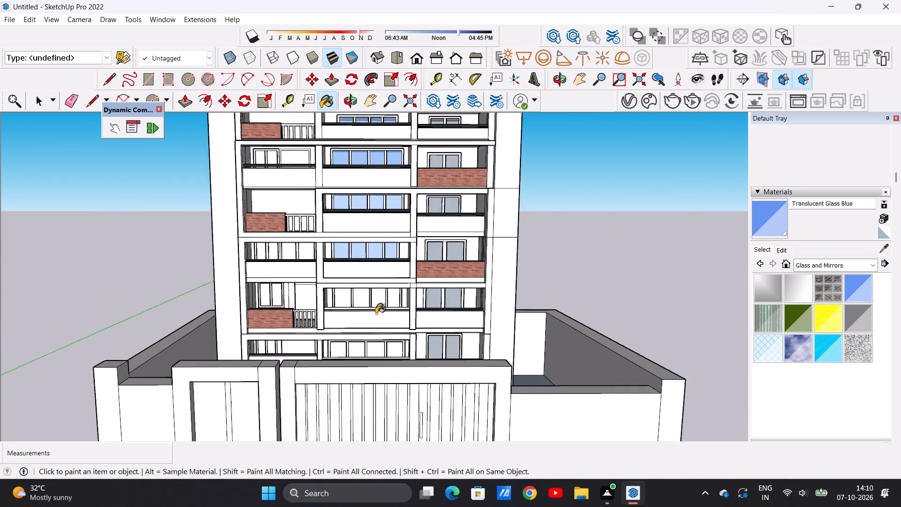
scroll(376, 314, "up", 2)
scroll(376, 314, "down", 1)
scroll(376, 314, "up", 10)
left_click(272, 265)
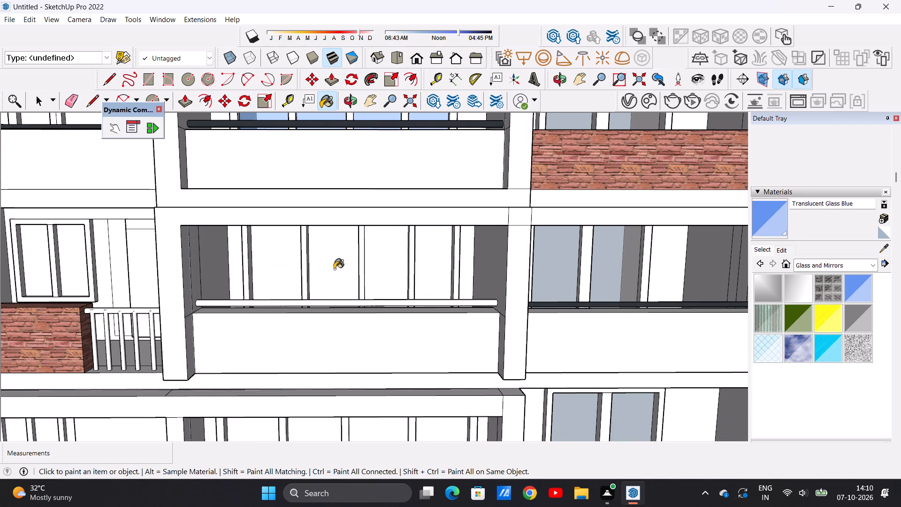
left_click(334, 269)
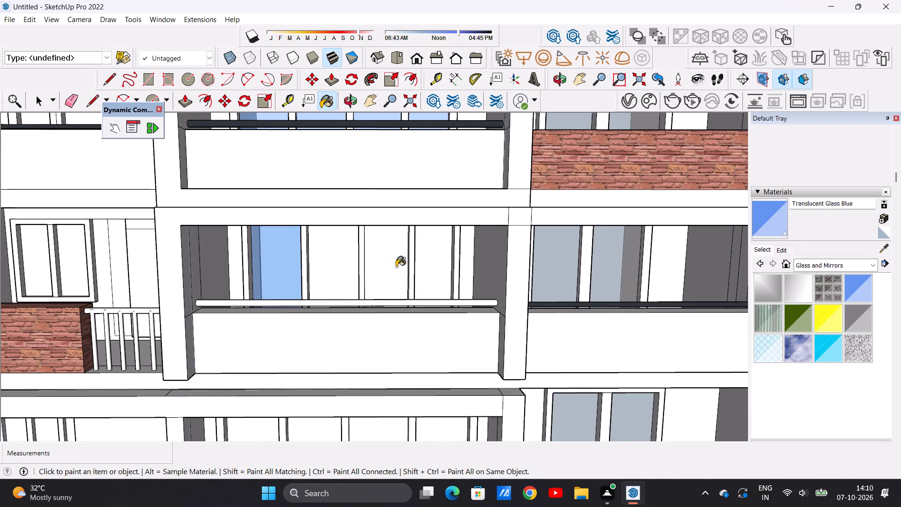
left_click(415, 265)
left_click(389, 267)
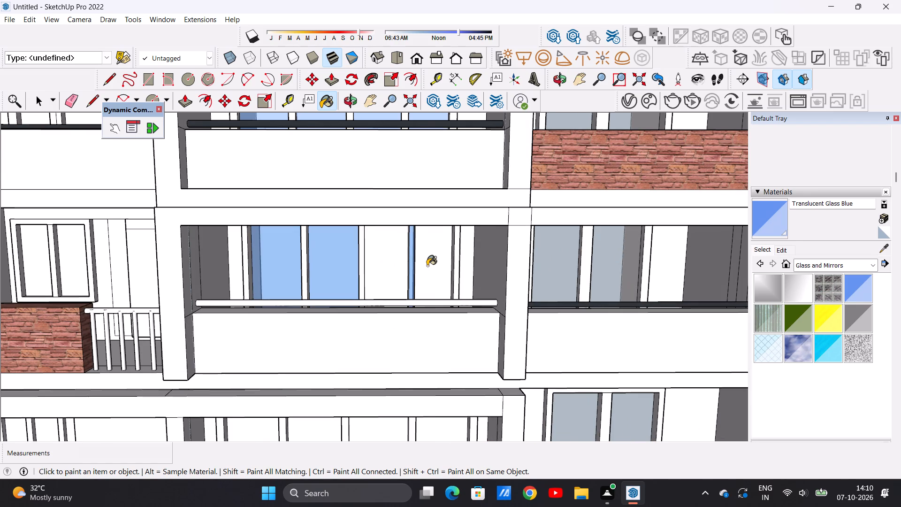
key("ctrl+z")
key("ctrl+z")
left_click(382, 274)
left_click(441, 274)
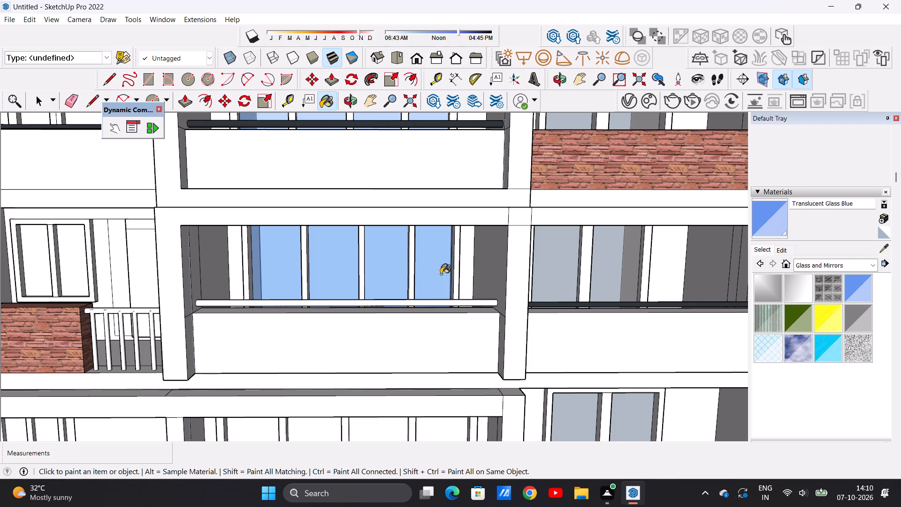
Paint the four panes of the middle-bay window on the lowest balcony floor with Translucent Glass Blue.
scroll(385, 262, "down", 12)
scroll(373, 307, "up", 4)
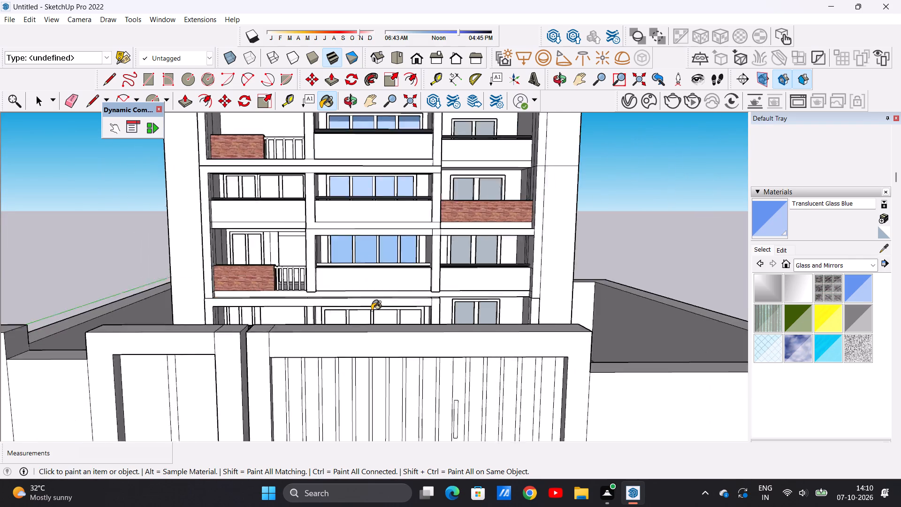
scroll(372, 310, "up", 2)
middle_click_drag(371, 315, 367, 352)
scroll(357, 335, "up", 7)
left_click(309, 317)
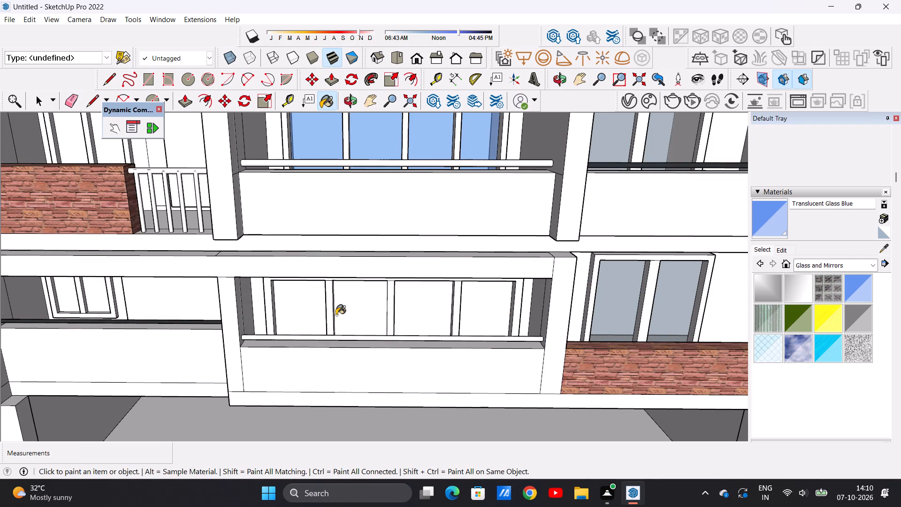
left_click(349, 315)
left_click(419, 313)
left_click(491, 313)
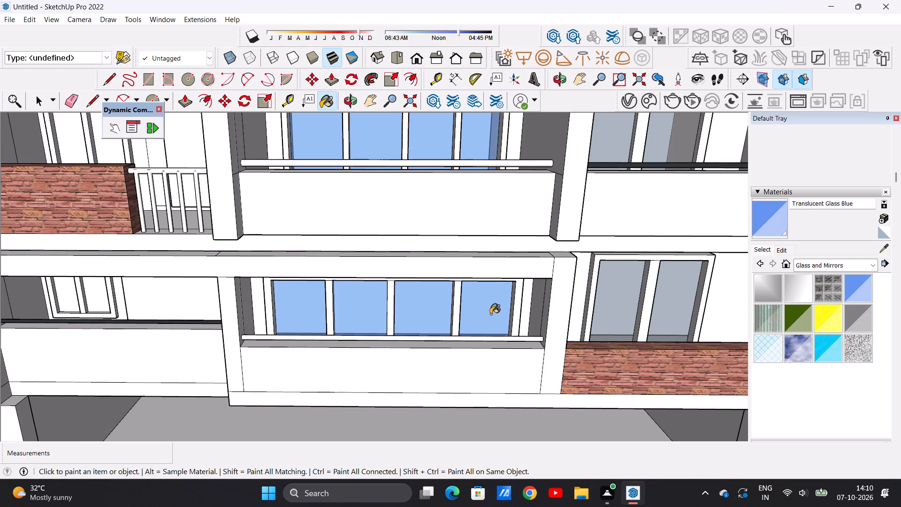
Paint both panes of the left-bay window on the second floor below the top terrace with Translucent Glass Safety.
scroll(407, 322, "down", 13)
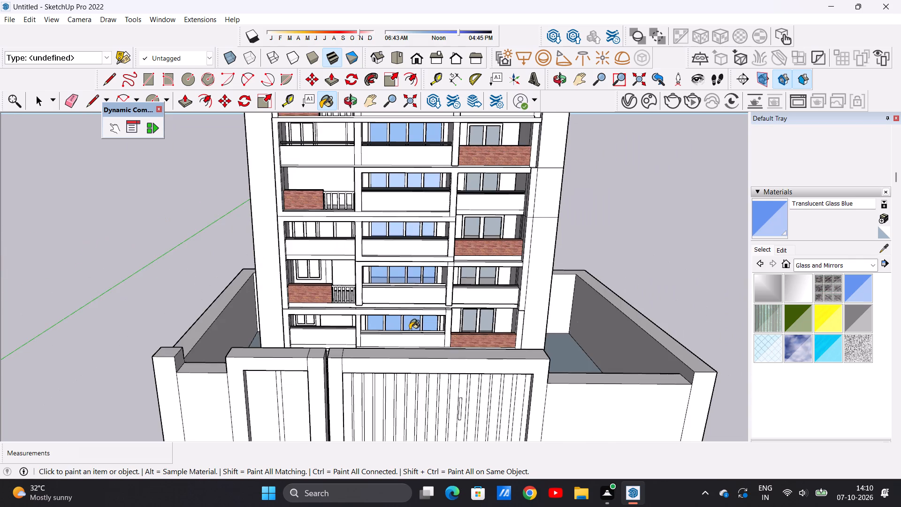
middle_click_drag(411, 329, 416, 300)
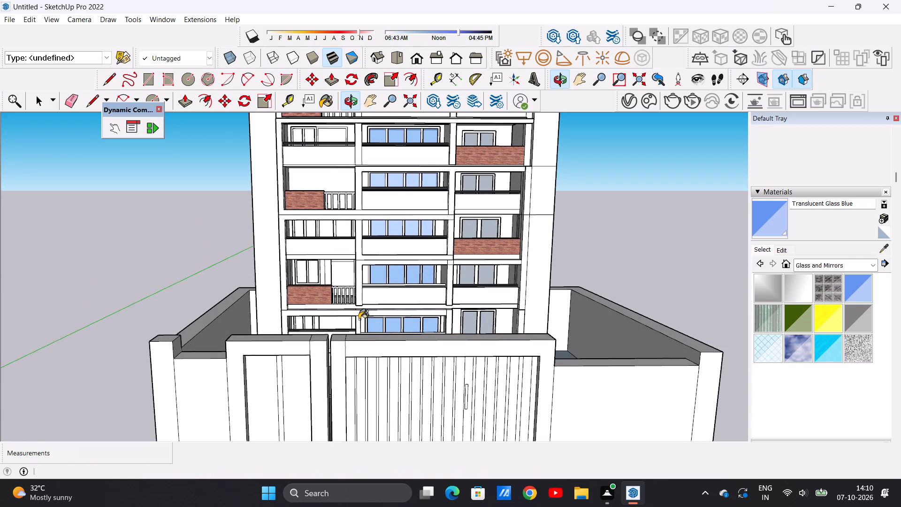
scroll(350, 330, "down", 11)
scroll(346, 265, "up", 11)
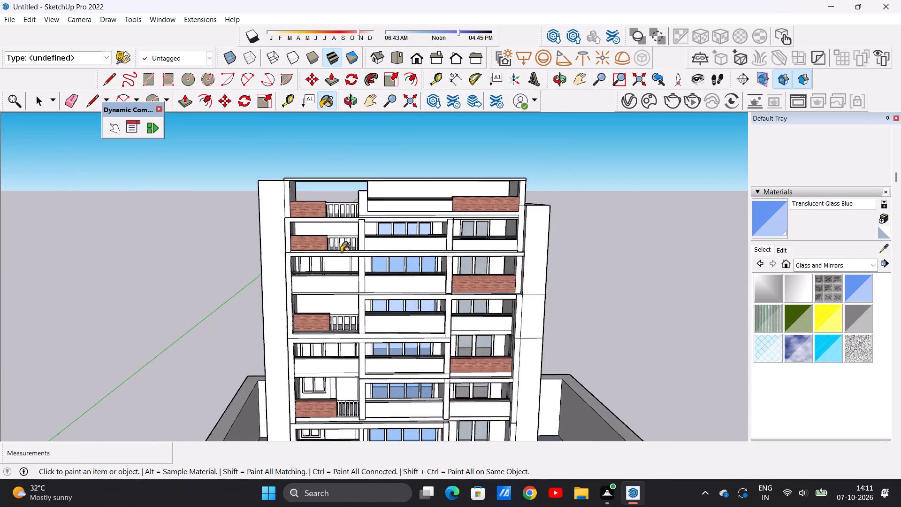
scroll(341, 252, "up", 2)
middle_click_drag(352, 300, 359, 274)
scroll(331, 274, "up", 5)
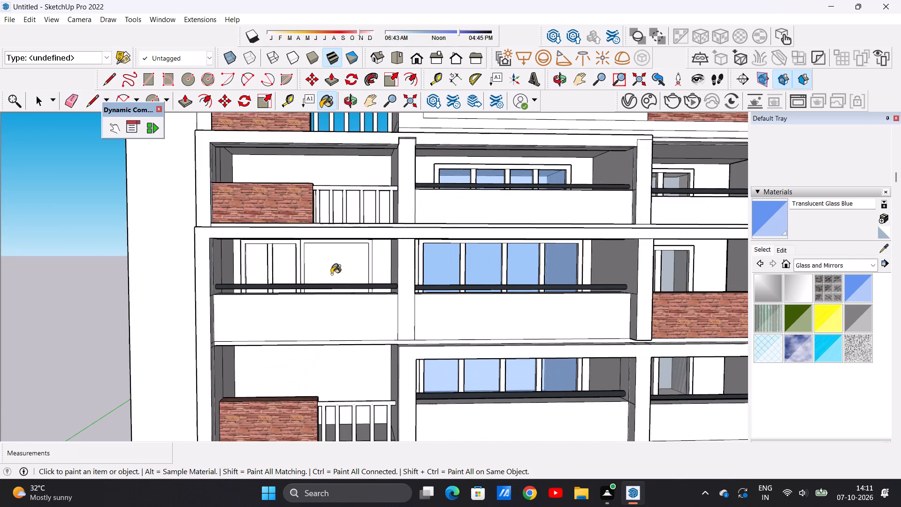
scroll(331, 274, "up", 3)
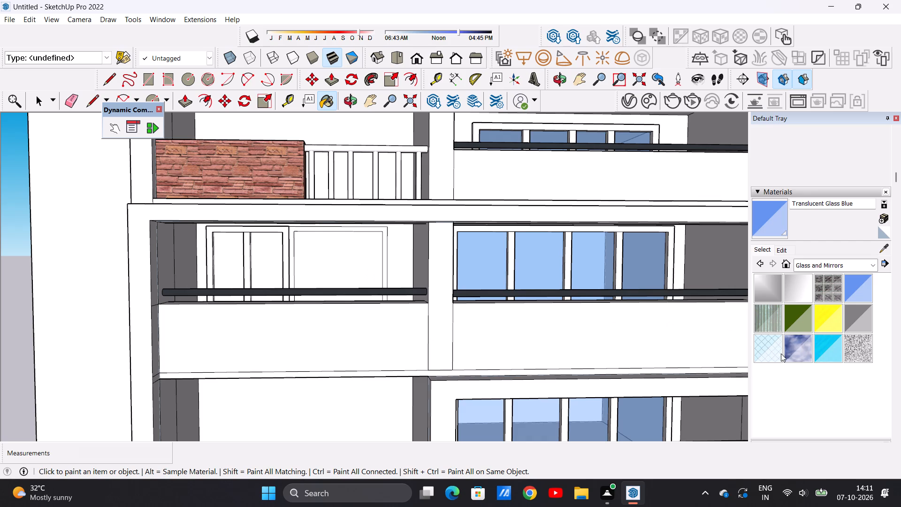
left_click(775, 340)
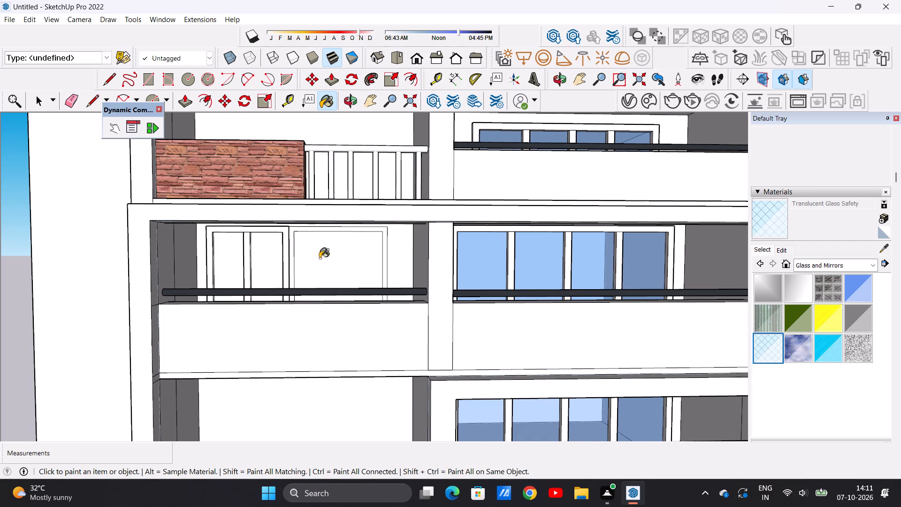
scroll(265, 254, "up", 6)
left_click(201, 260)
left_click(275, 265)
Paint the left pair of panes in the left bay on the fourth floor below the top terrace with Translucent Glass Safety.
scroll(260, 278, "down", 5)
scroll(262, 278, "up", 5)
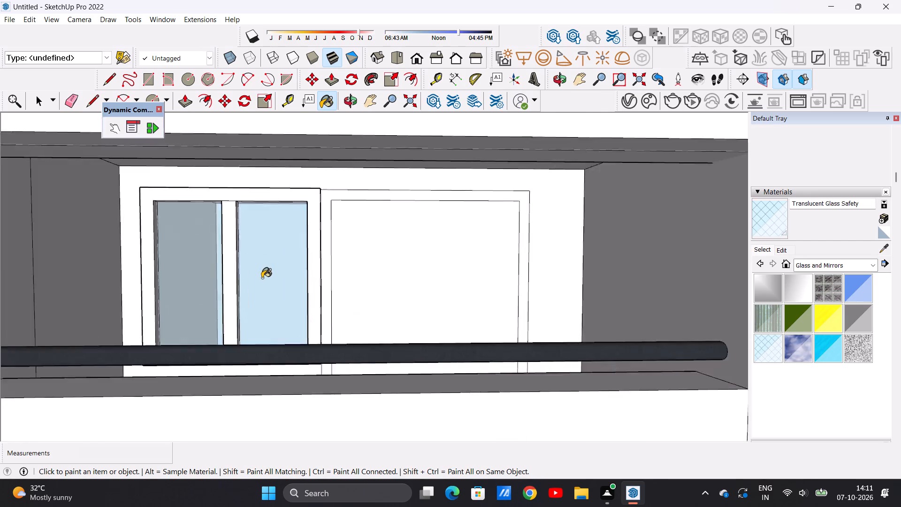
scroll(262, 278, "up", 3)
scroll(261, 286, "down", 19)
scroll(265, 284, "down", 5)
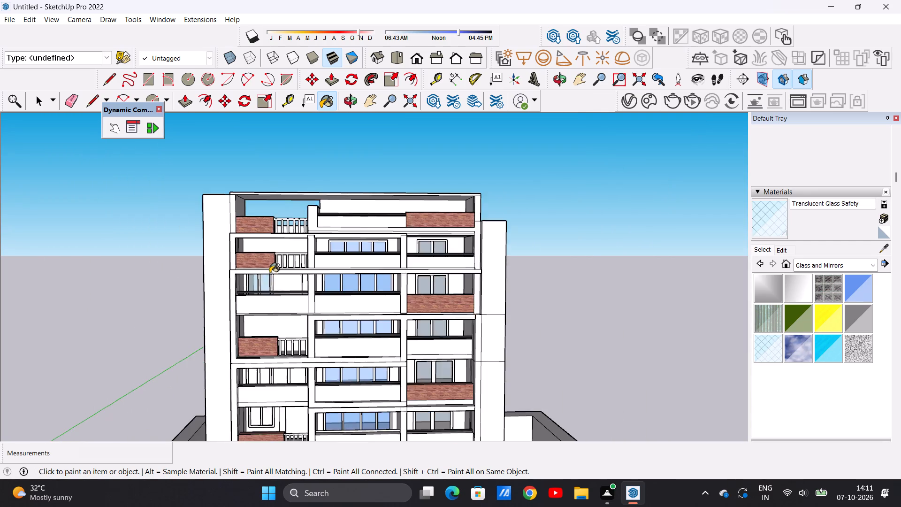
scroll(270, 273, "down", 3)
scroll(262, 371, "up", 9)
scroll(279, 312, "up", 13)
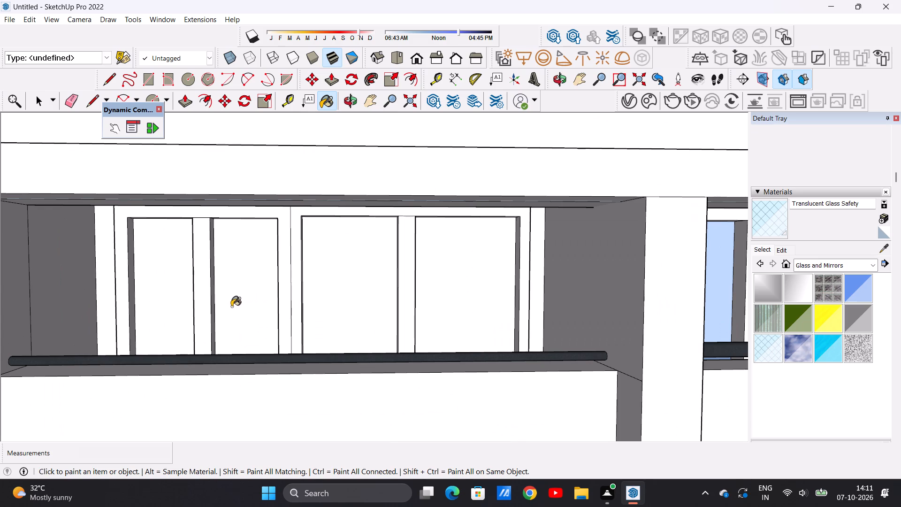
left_click(170, 300)
left_click(237, 298)
Paint both panes of the left-bay window on the fifth floor below the top terrace with Translucent Glass Safety.
scroll(232, 308, "down", 1)
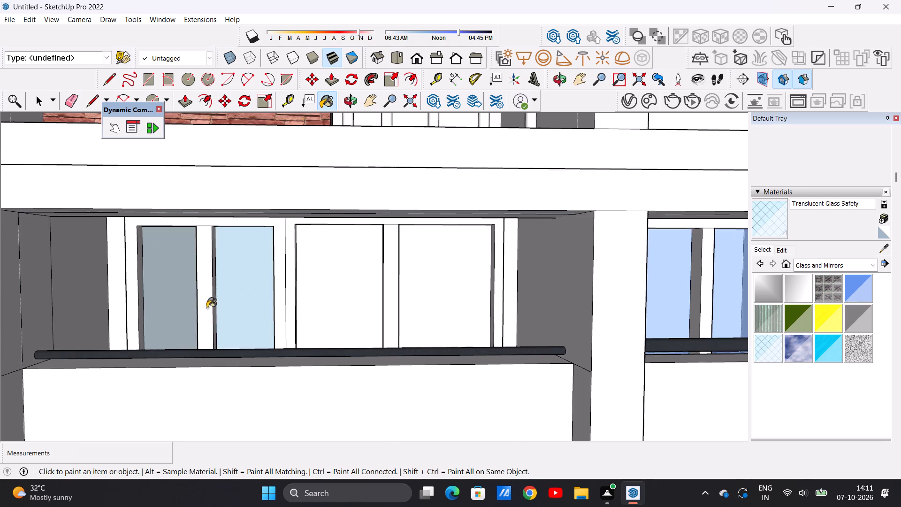
scroll(193, 309, "up", 6)
scroll(225, 307, "down", 9)
scroll(233, 302, "up", 1)
scroll(234, 301, "down", 18)
scroll(229, 363, "up", 19)
left_click(249, 333)
left_click(189, 332)
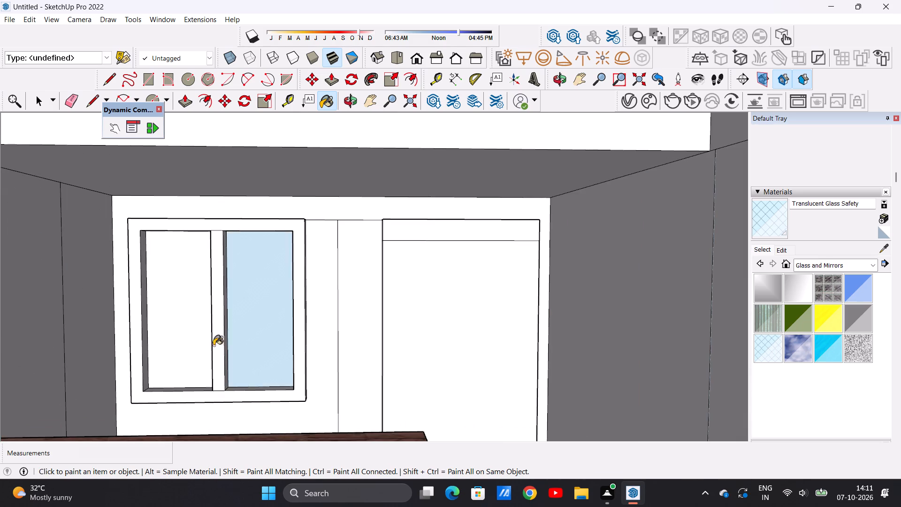
Paint both panes of the left-bay window on the lowest balcony floor with Translucent Glass Safety.
scroll(240, 350, "down", 19)
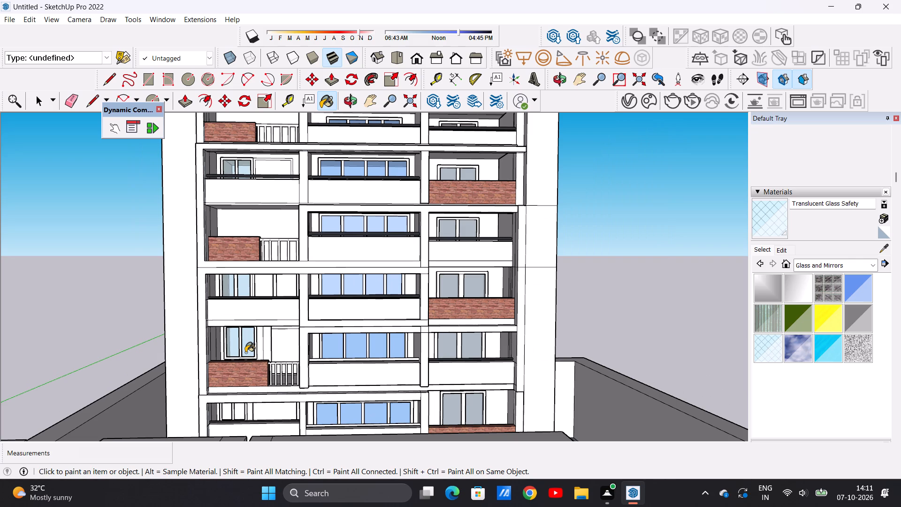
scroll(268, 318, "down", 4)
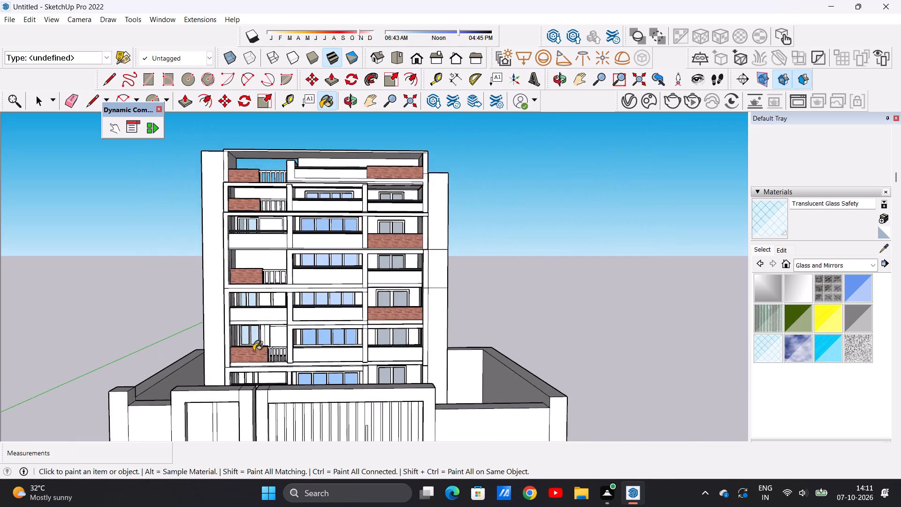
scroll(247, 360, "up", 17)
left_click(233, 375)
left_click(271, 379)
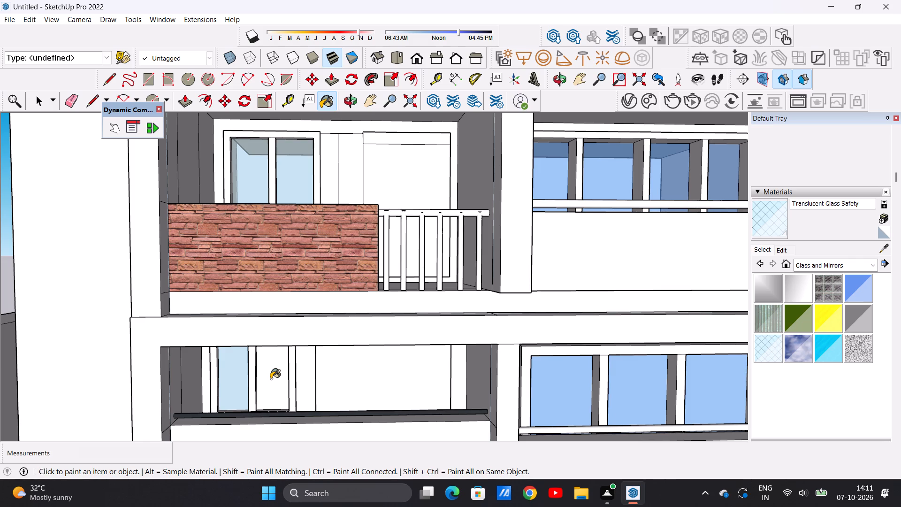
scroll(255, 387, "down", 2)
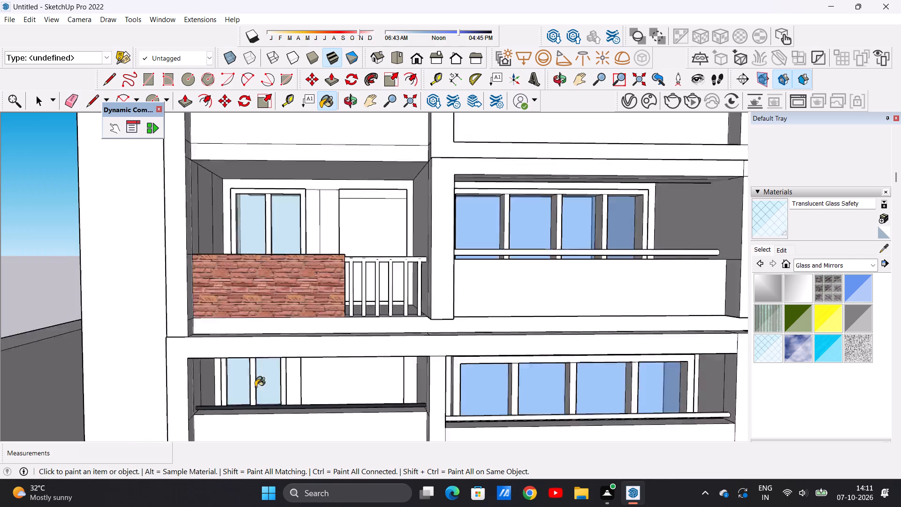
scroll(255, 387, "down", 10)
scroll(275, 384, "up", 5)
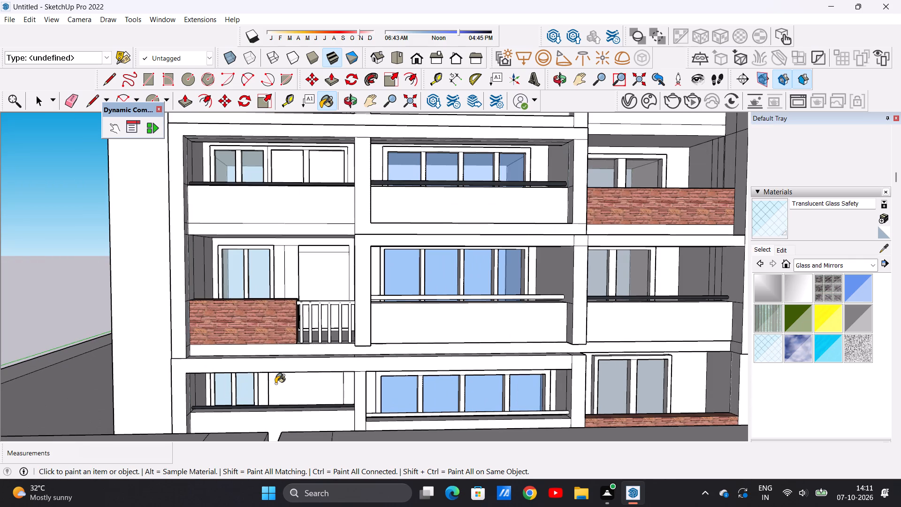
Paint the outer frame of the middle-bay window on the first floor below the top terrace with Wood Veneer 01.
scroll(260, 393, "down", 5)
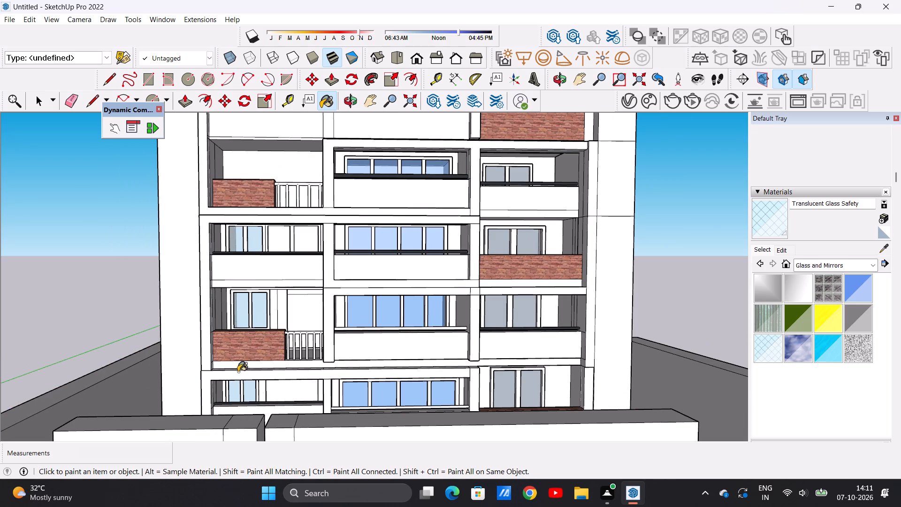
scroll(240, 394, "up", 5)
scroll(246, 335, "down", 5)
middle_click_drag(262, 348, 251, 357)
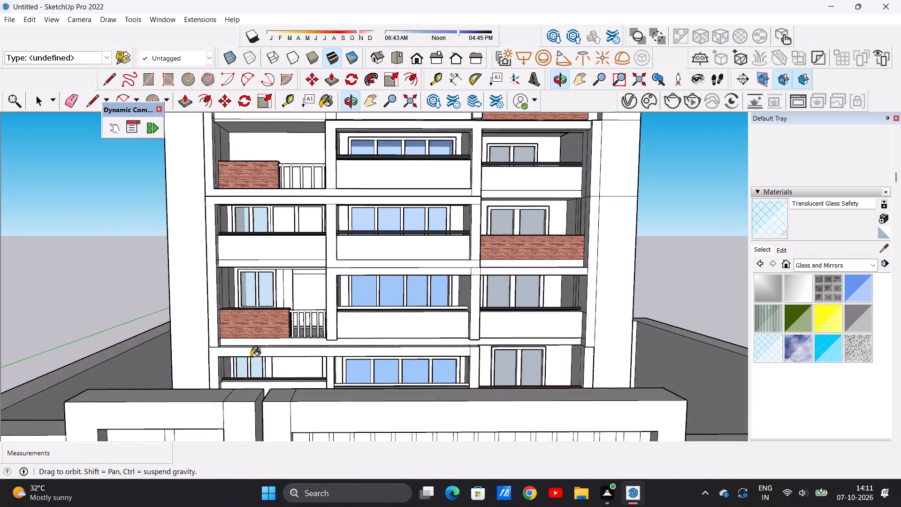
middle_click_drag(251, 357, 254, 356)
scroll(221, 403, "down", 11)
scroll(295, 227, "up", 7)
scroll(280, 241, "down", 15)
scroll(303, 251, "up", 6)
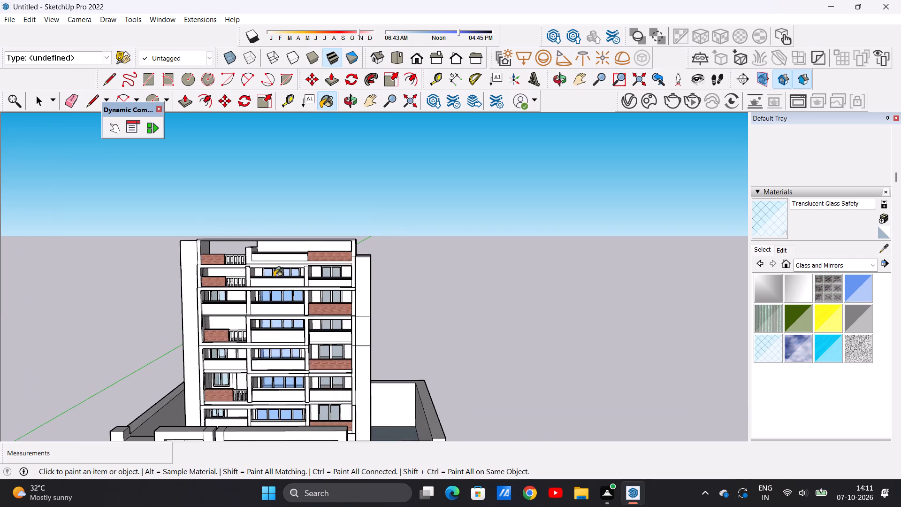
scroll(257, 295, "up", 6)
key("space")
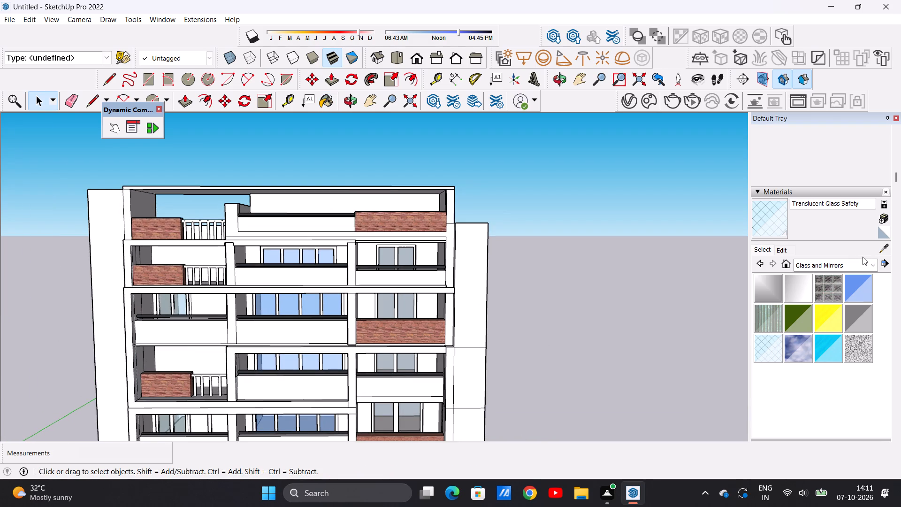
left_click(874, 269)
left_click(827, 415)
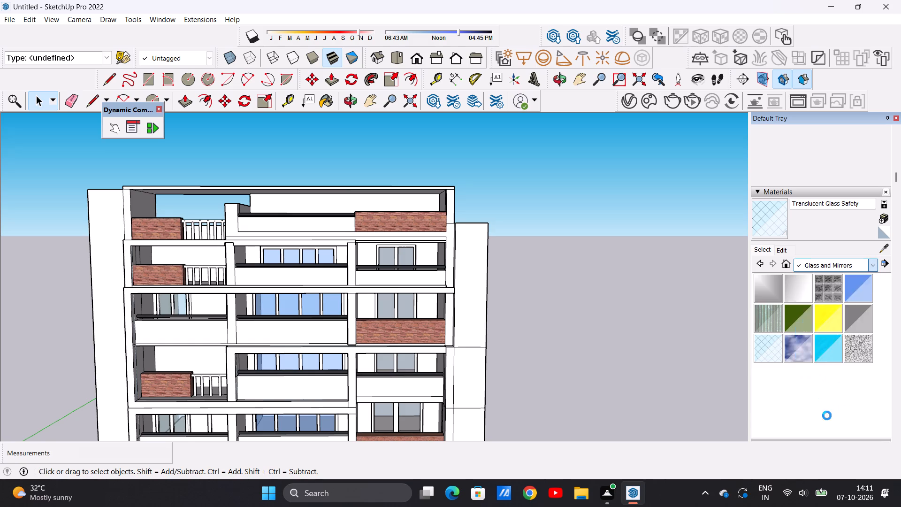
left_click(826, 348)
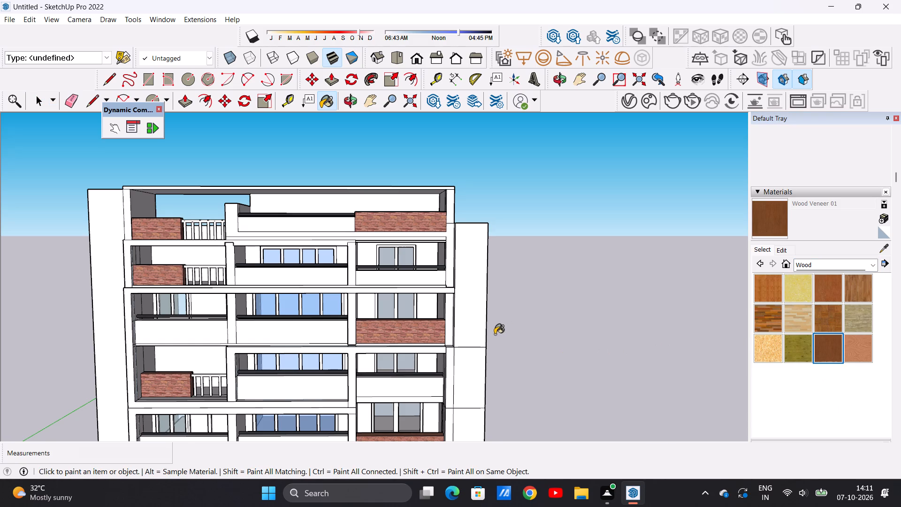
scroll(317, 262, "up", 16)
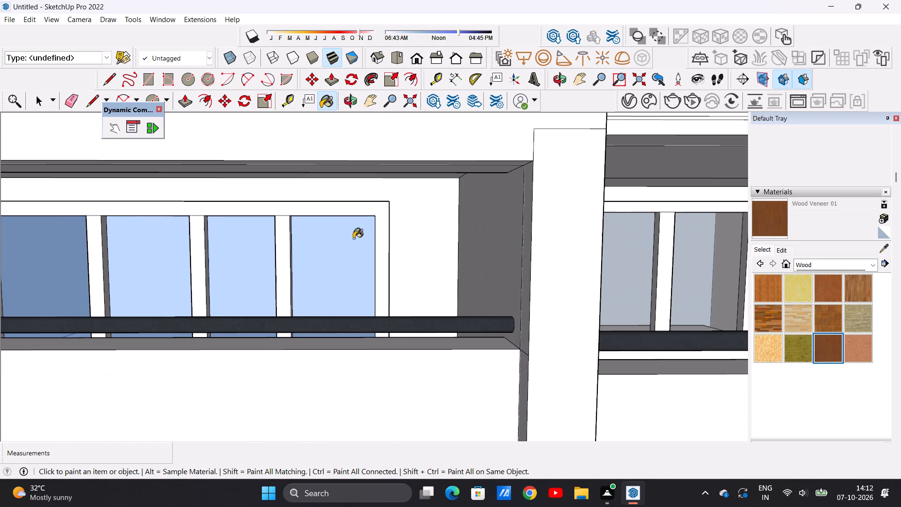
left_click(383, 225)
scroll(376, 252, "down", 13)
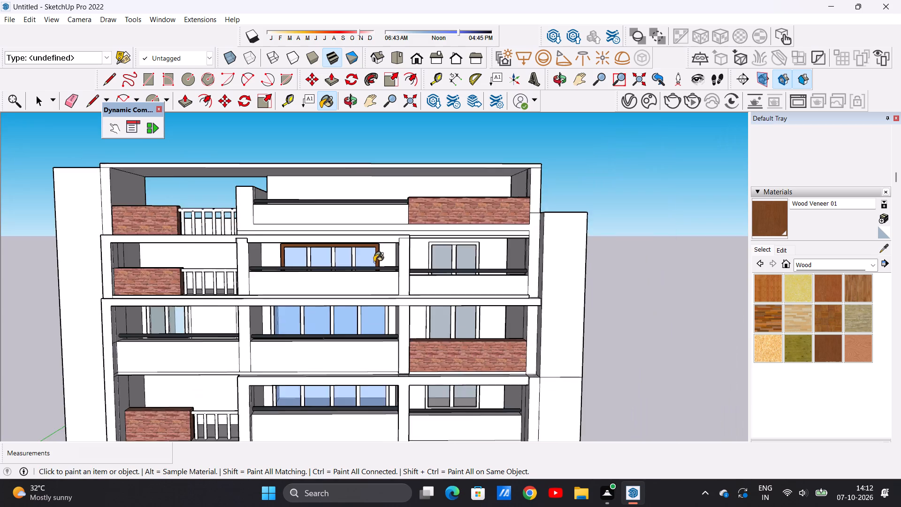
Darken the Wood Veneer 01 material's colour to a deep brown.
scroll(374, 262, "down", 5)
scroll(375, 253, "up", 14)
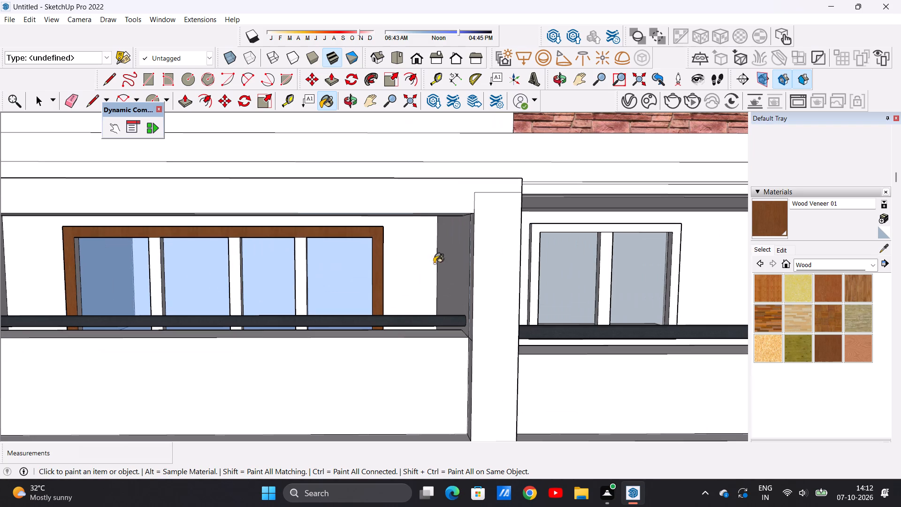
left_click(779, 251)
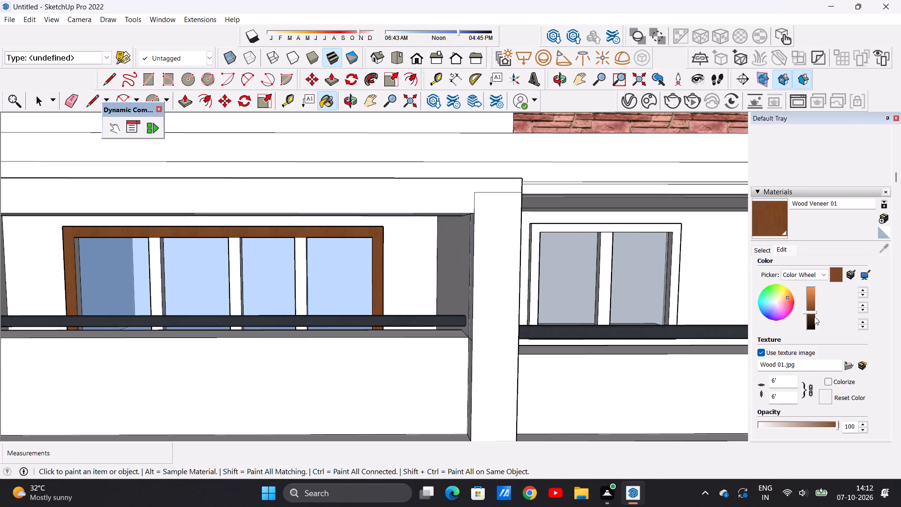
left_click(810, 316)
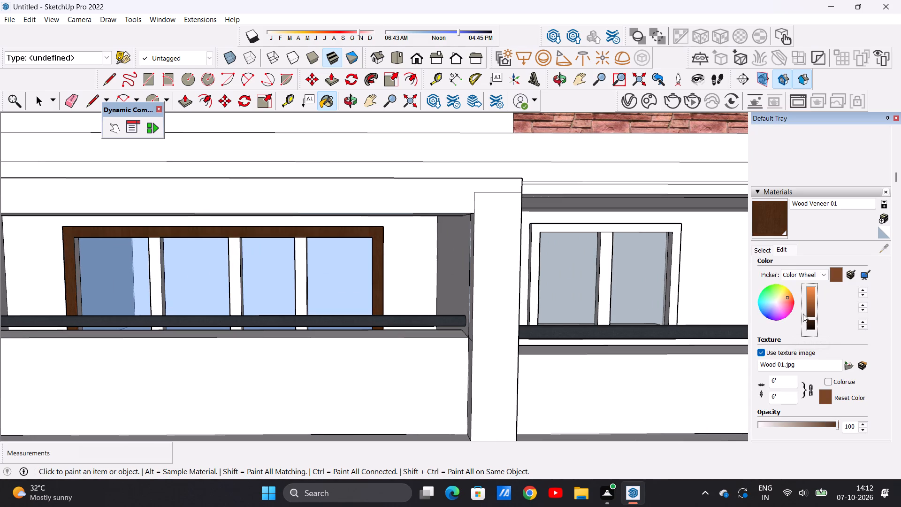
Paint the three mullions of the middle-bay window on the first floor below the top terrace with the darkened Wood Veneer 01.
left_click(300, 258)
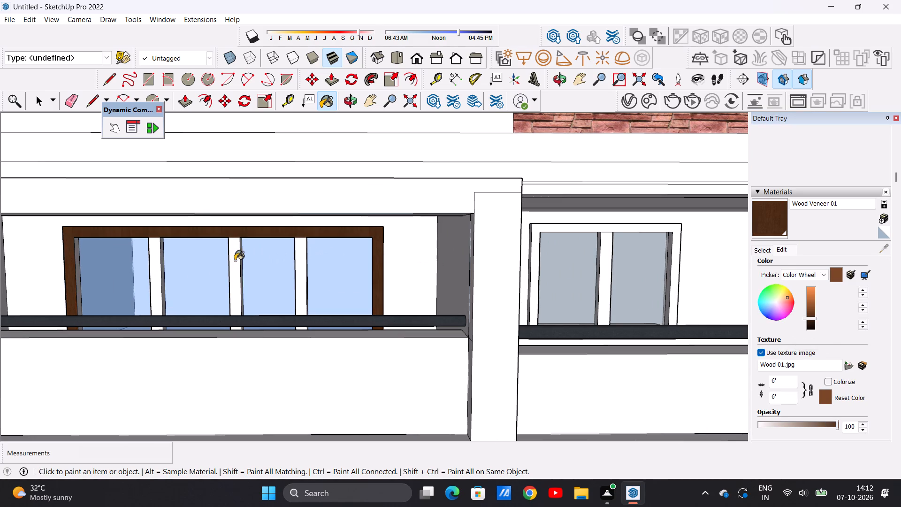
left_click(235, 261)
left_click(153, 261)
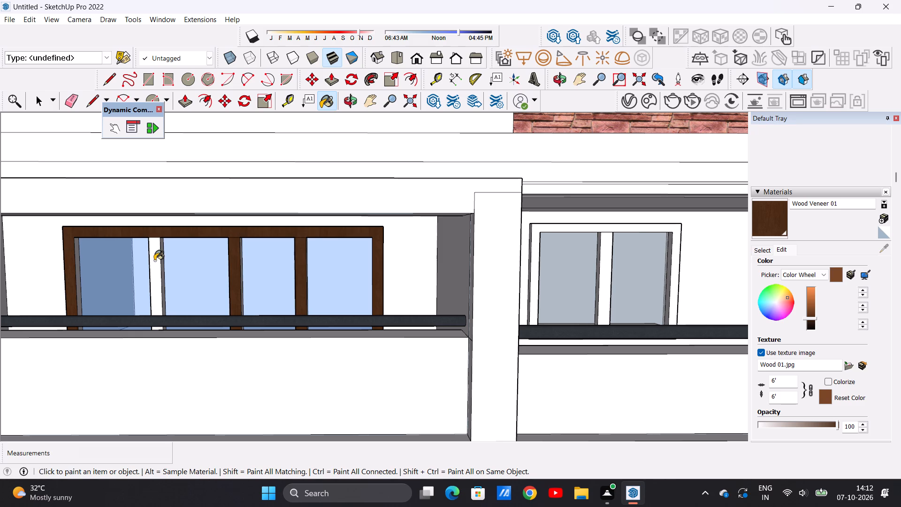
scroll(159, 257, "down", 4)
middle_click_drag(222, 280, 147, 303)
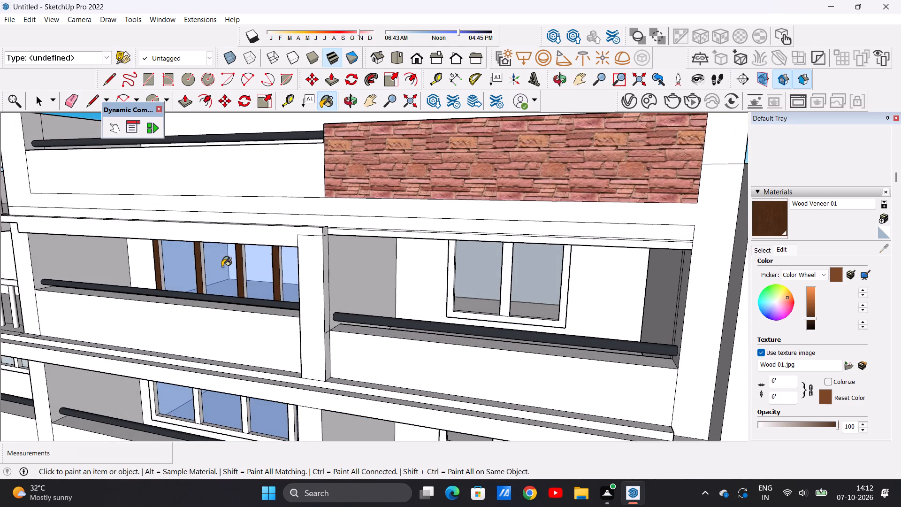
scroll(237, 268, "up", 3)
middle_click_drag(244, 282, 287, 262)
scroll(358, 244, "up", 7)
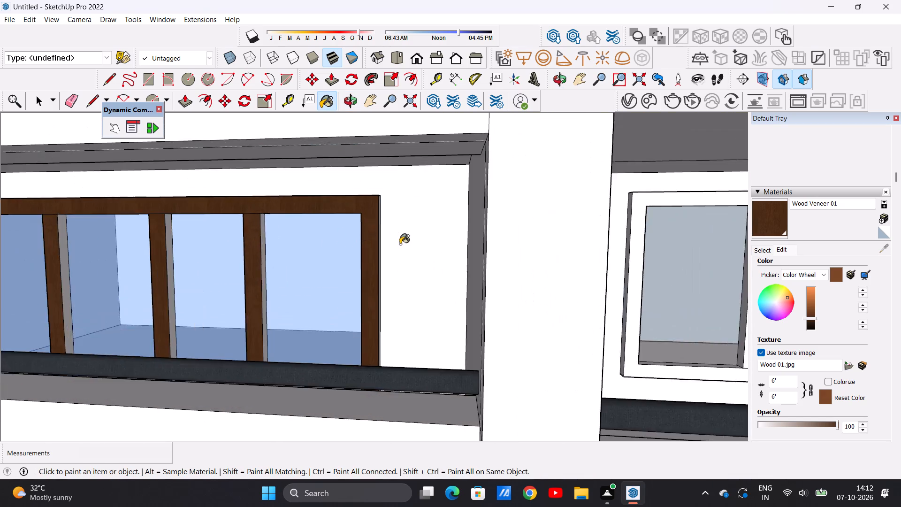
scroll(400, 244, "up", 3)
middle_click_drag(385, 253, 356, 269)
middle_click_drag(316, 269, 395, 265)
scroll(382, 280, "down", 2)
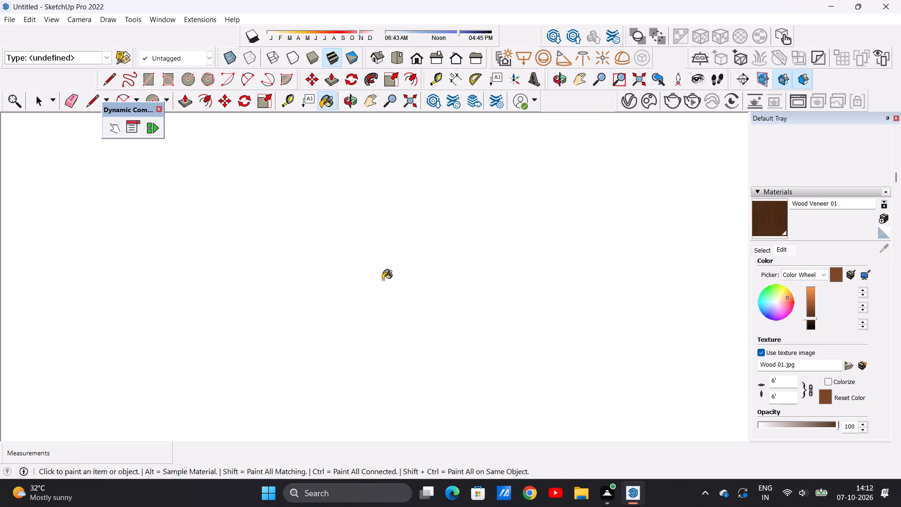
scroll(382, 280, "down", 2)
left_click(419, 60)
Paint the outer right side face of that window's frame and the side face of its nearest mullion with Wood Veneer 01.
scroll(415, 302, "down", 5)
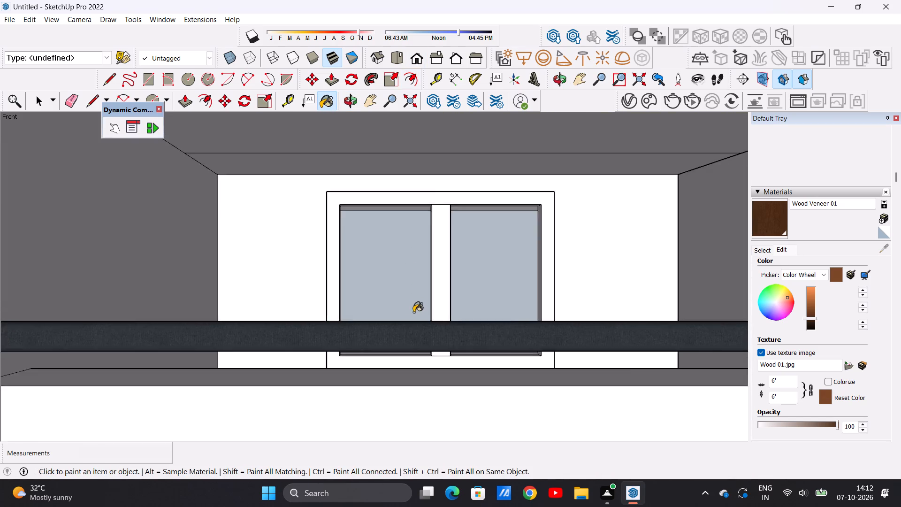
scroll(413, 312, "down", 20)
scroll(413, 312, "down", 2)
scroll(367, 336, "up", 7)
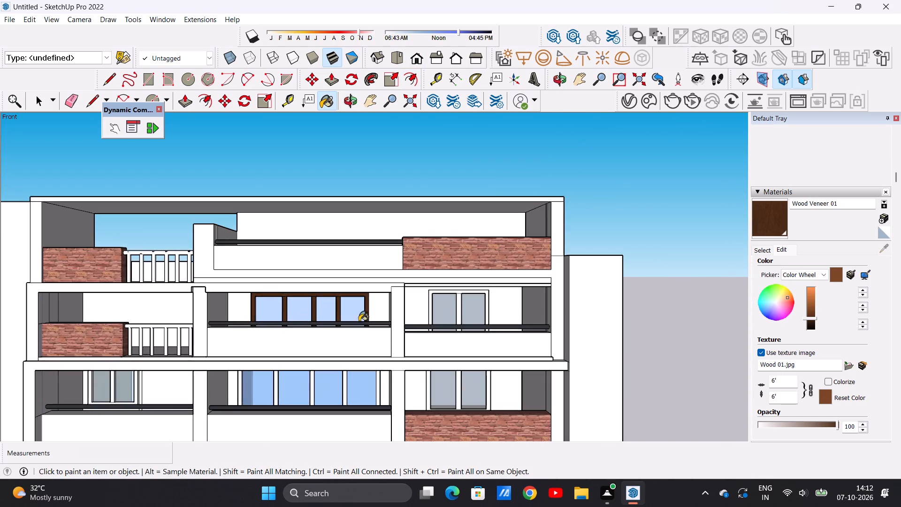
scroll(359, 310, "up", 13)
middle_click_drag(420, 284, 369, 304)
scroll(378, 295, "up", 6)
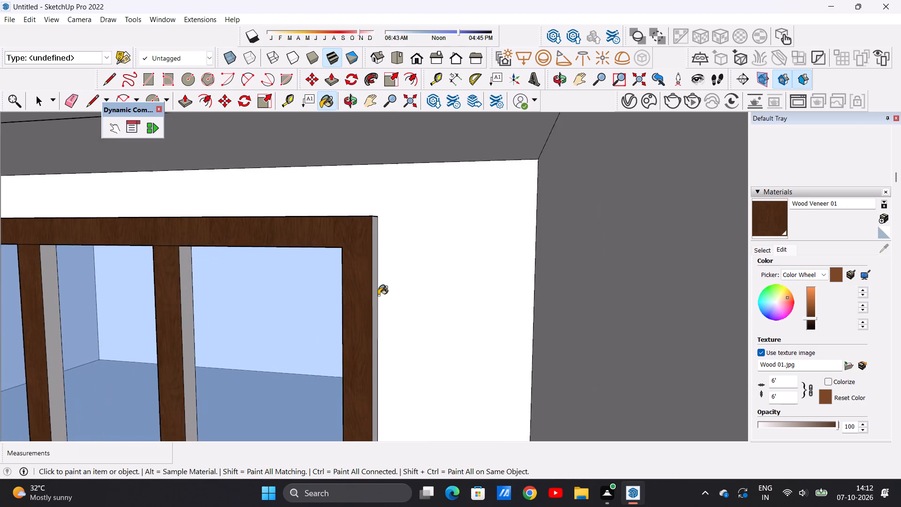
scroll(378, 295, "up", 3)
left_click(374, 296)
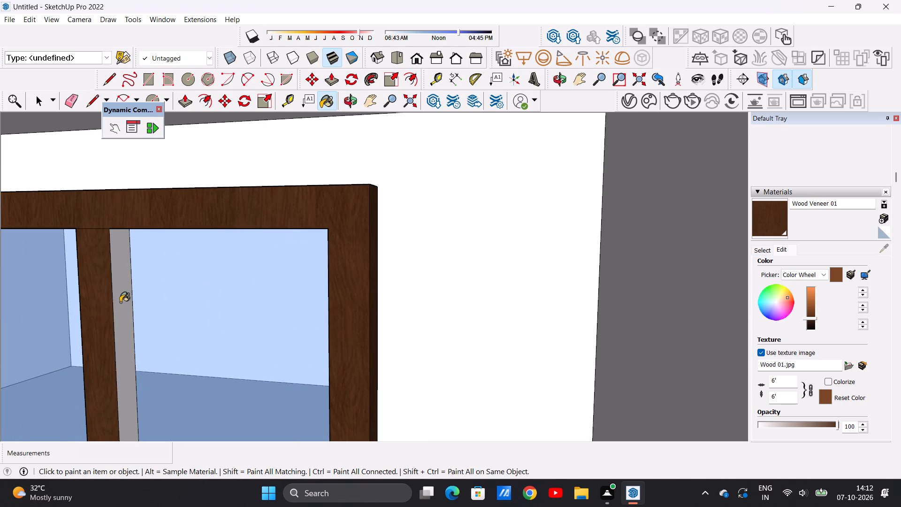
left_click(120, 302)
scroll(213, 323, "down", 5)
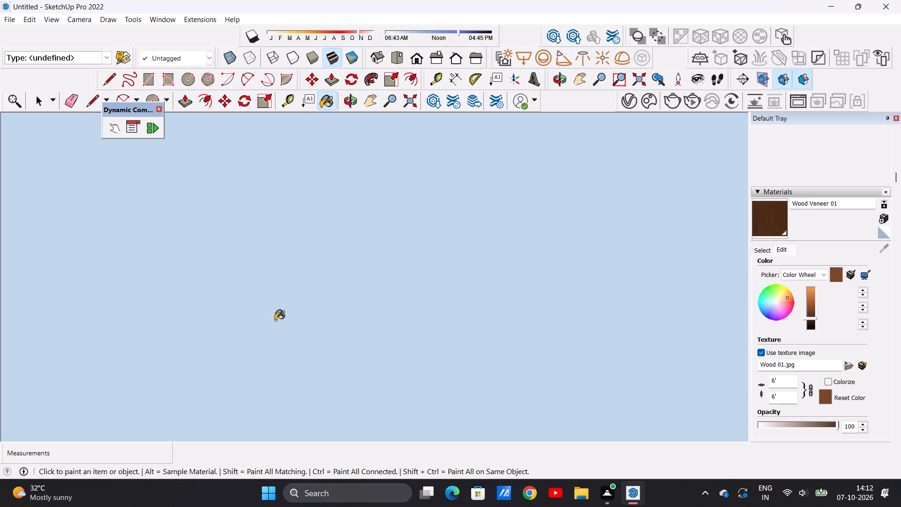
scroll(275, 320, "down", 5)
scroll(284, 324, "down", 20)
scroll(284, 324, "down", 20)
scroll(284, 324, "down", 4)
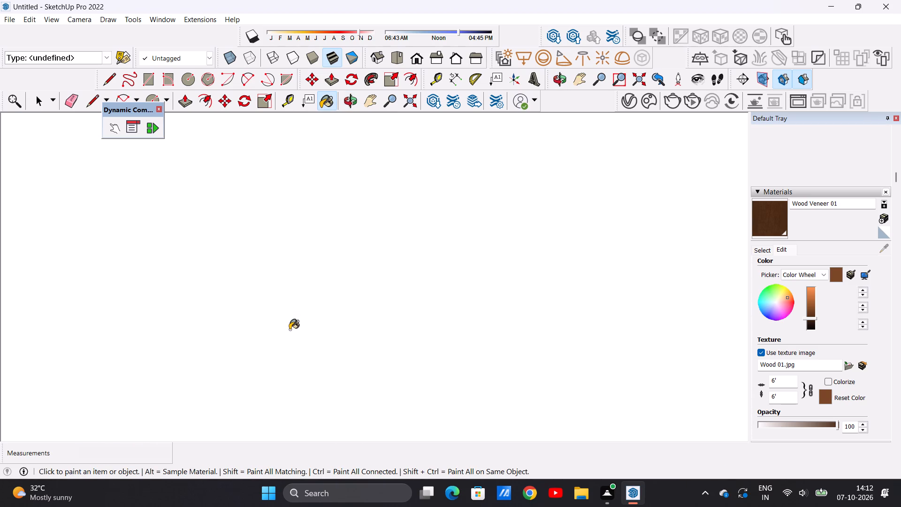
scroll(290, 330, "down", 11)
left_click(413, 60)
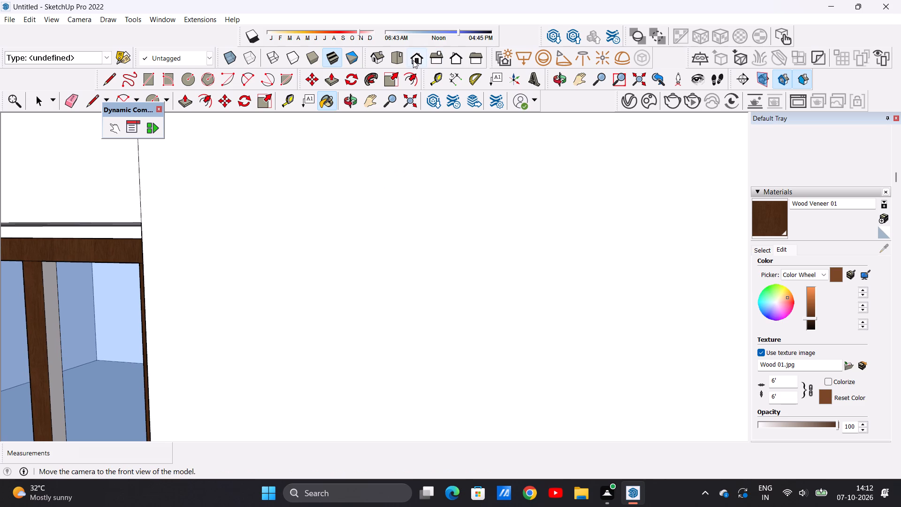
scroll(411, 353, "down", 16)
key("space")
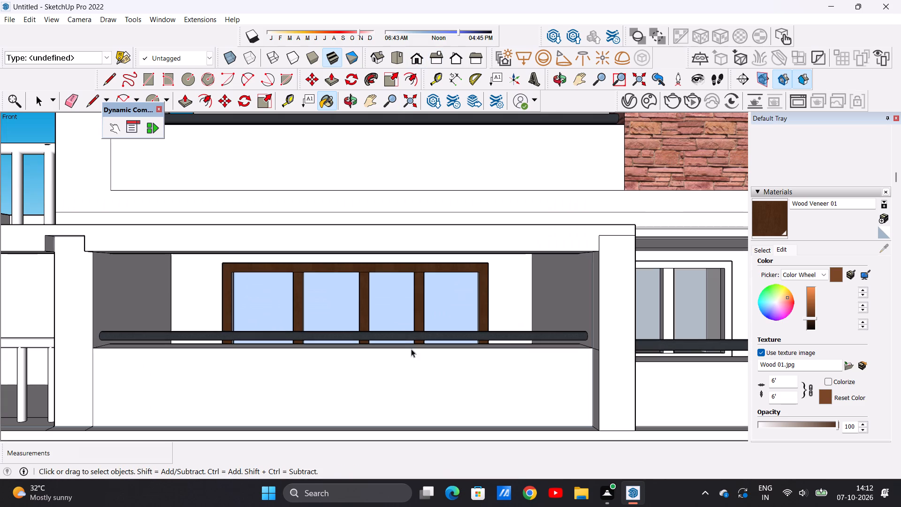
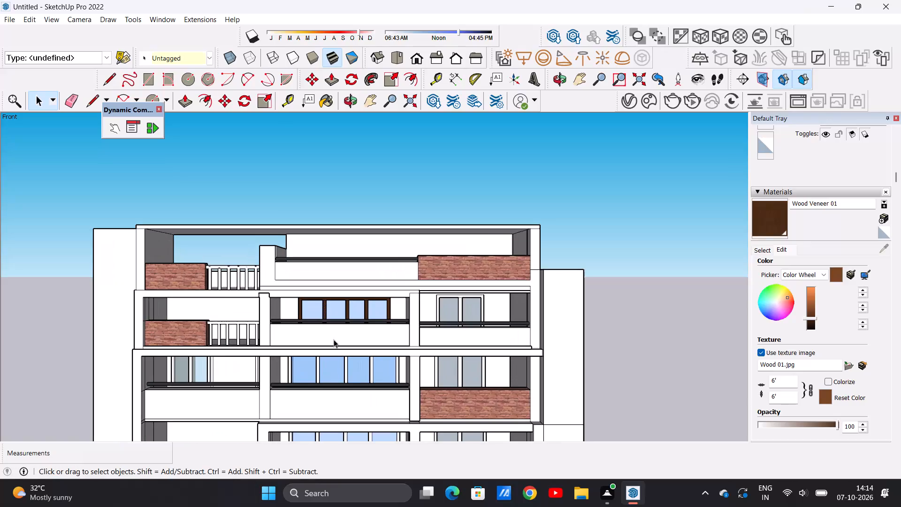
Paint the unpainted right-facing sides of the mullions and left jamb on the uppermost central four-pane window with Wood Veneer 01.
scroll(320, 315, "down", 6)
middle_click_drag(349, 363, 347, 335)
scroll(350, 331, "down", 3)
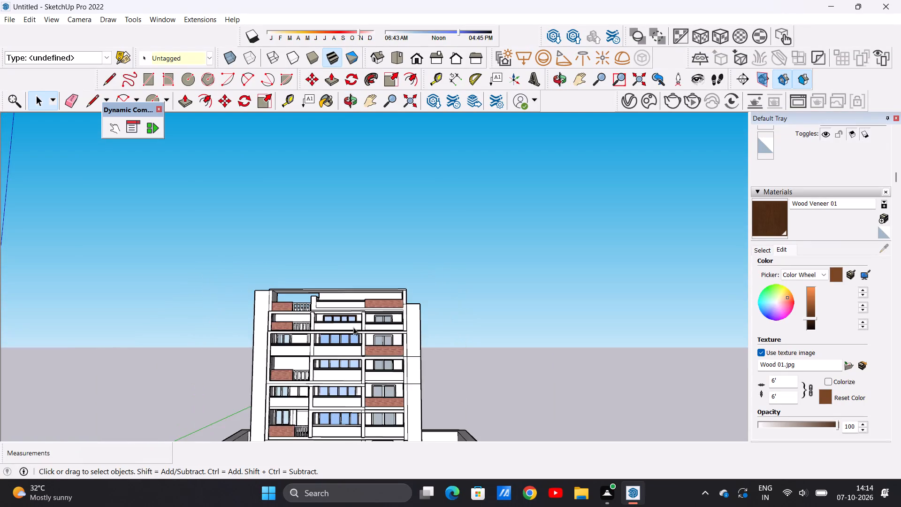
scroll(353, 327, "down", 5)
scroll(351, 355, "up", 6)
scroll(340, 293, "up", 7)
middle_click_drag(359, 286, 283, 308)
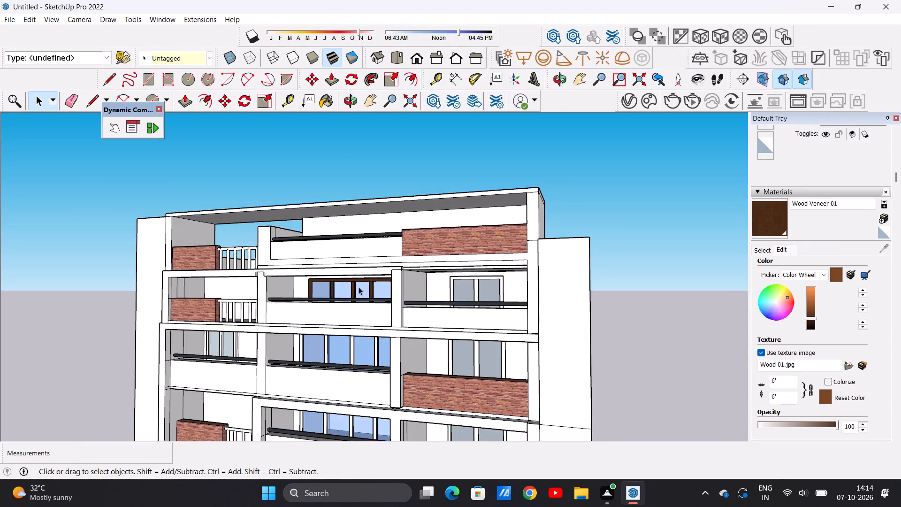
scroll(365, 286, "up", 12)
left_click(764, 221)
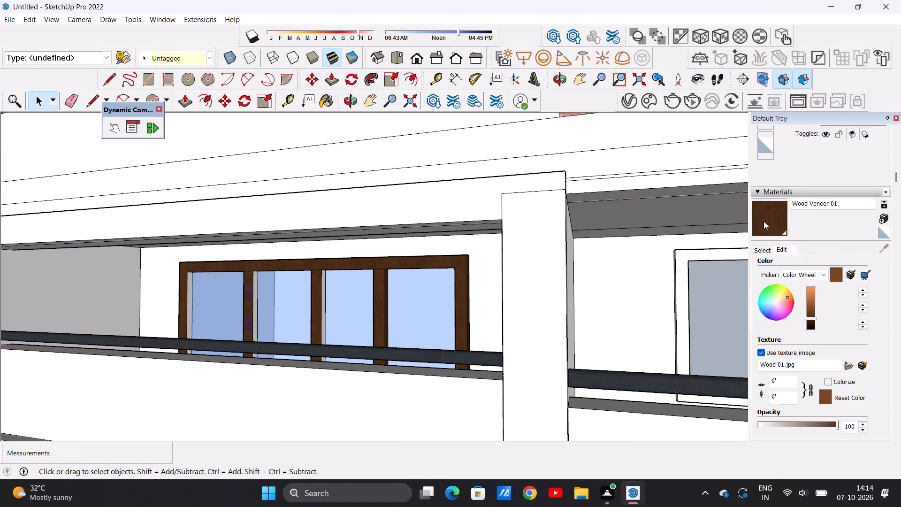
scroll(443, 300, "up", 6)
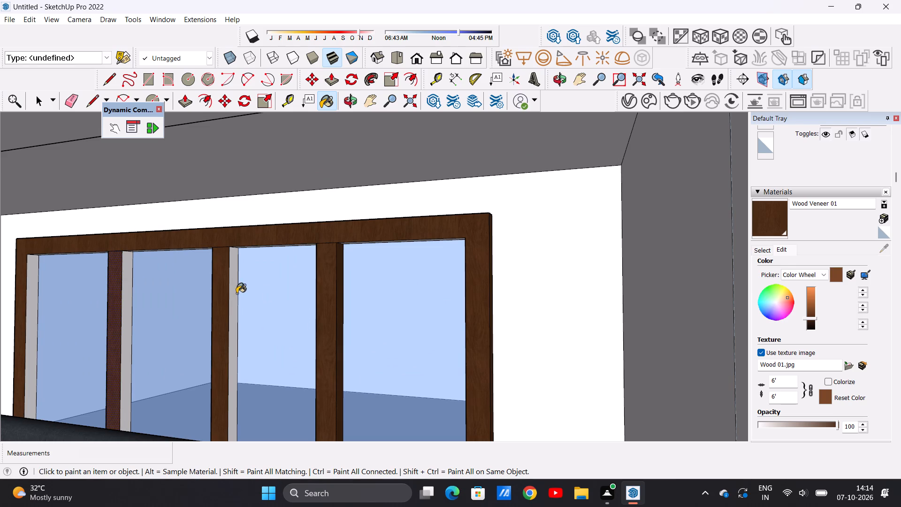
left_click(232, 295)
left_click(128, 310)
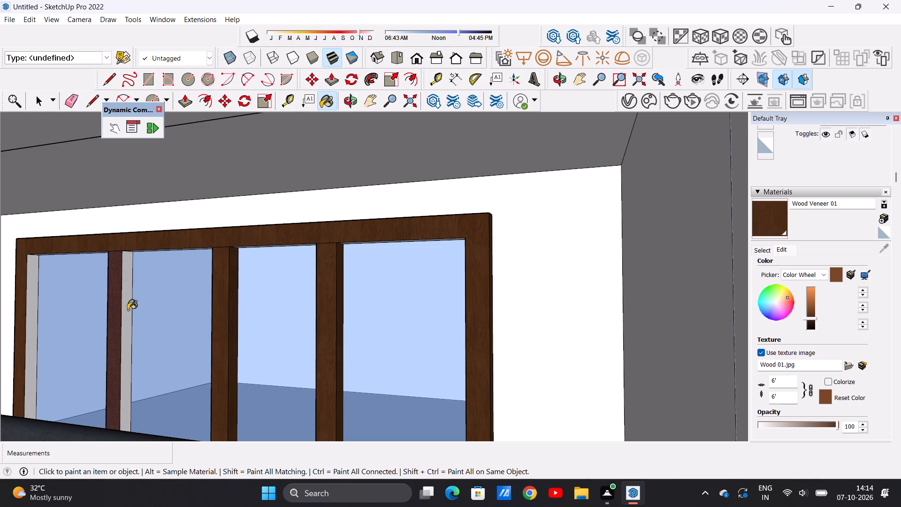
scroll(240, 306, "down", 9)
scroll(168, 293, "up", 9)
left_click(162, 297)
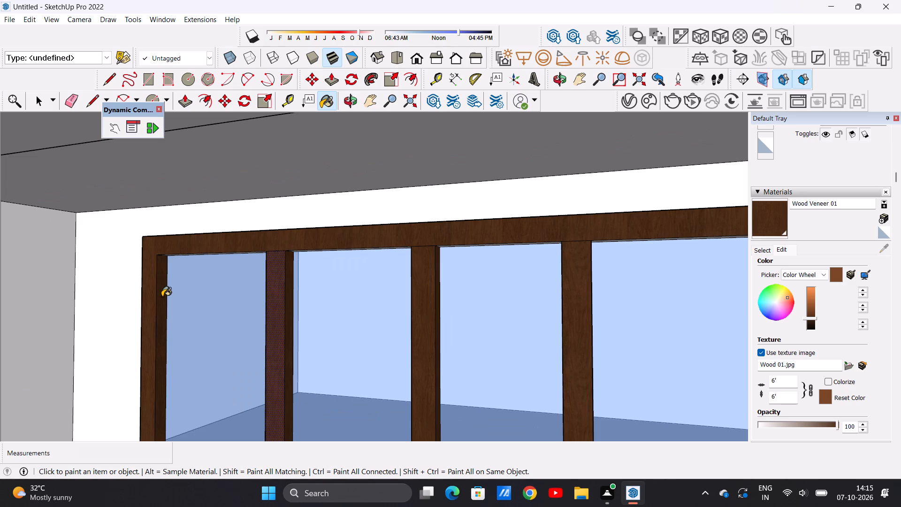
Paint the left-facing sides of the same window's right jamb and mullions, plus the frame's outer left edge, with Wood Veneer 01.
scroll(115, 280, "down", 12)
scroll(209, 256, "down", 20)
scroll(209, 256, "down", 5)
middle_click_drag(221, 272, 323, 280)
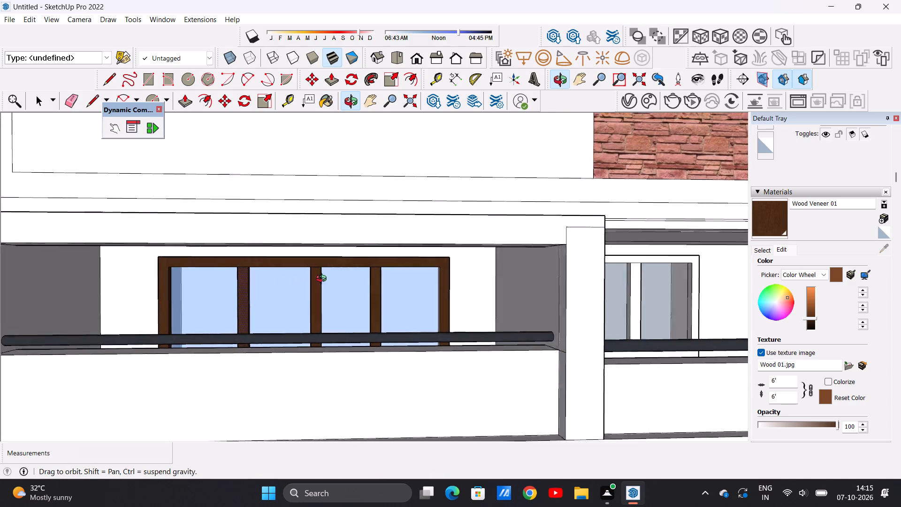
middle_click_drag(323, 280, 457, 285)
scroll(435, 288, "up", 7)
left_click(408, 300)
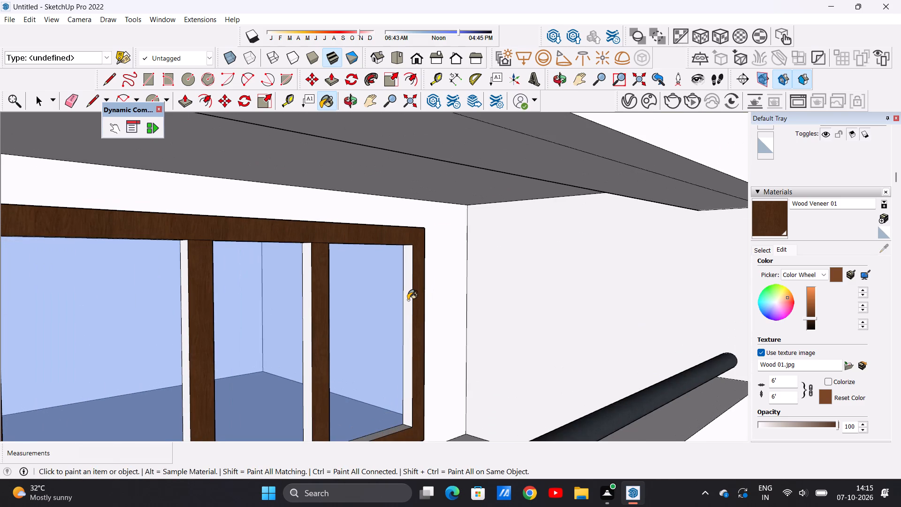
left_click(294, 303)
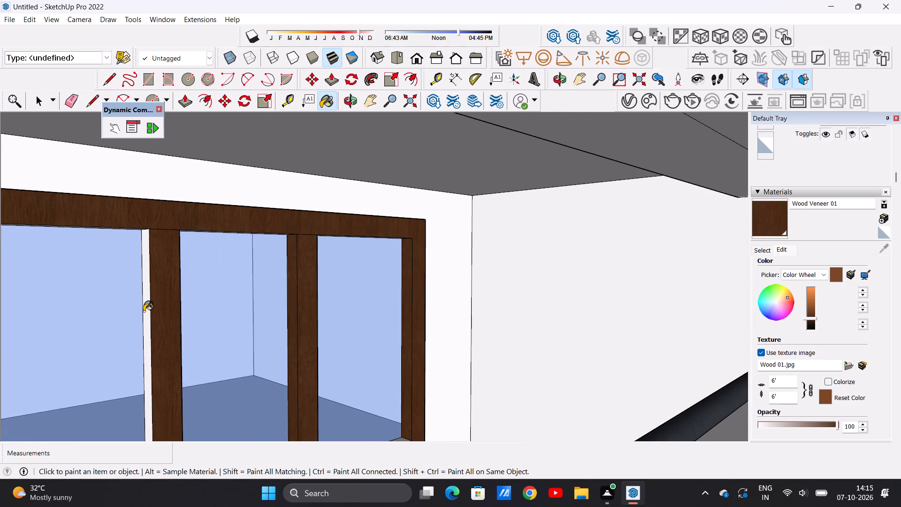
left_click(147, 310)
scroll(205, 307, "down", 13)
scroll(141, 310, "up", 4)
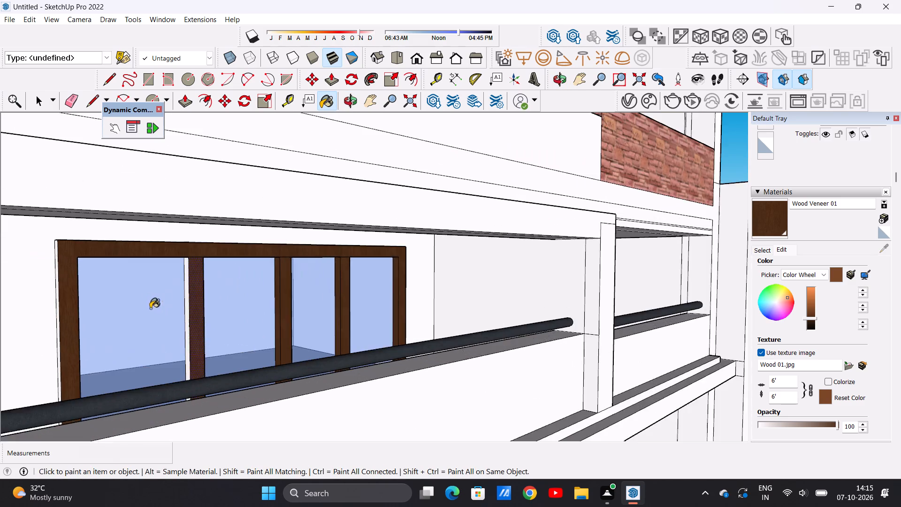
scroll(150, 308, "up", 7)
left_click(191, 298)
scroll(211, 293, "down", 6)
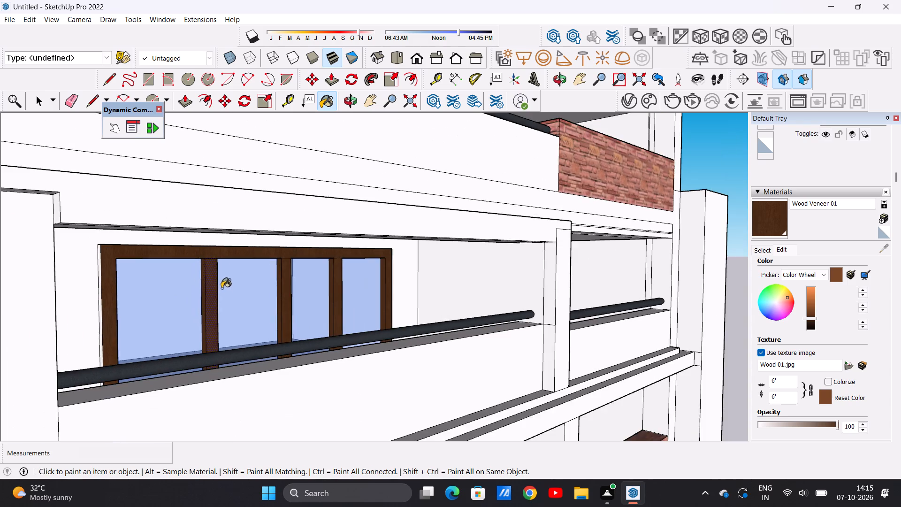
scroll(107, 307, "up", 9)
left_click(93, 293)
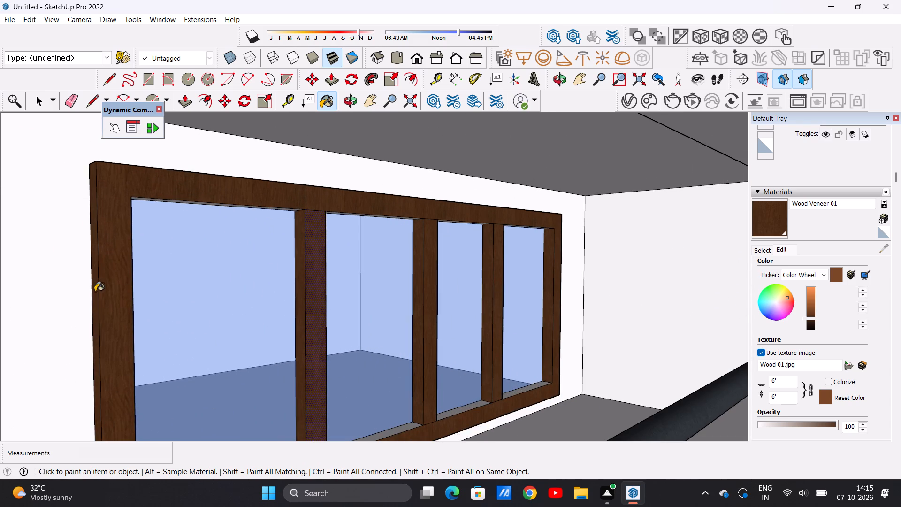
Apply Wood Veneer 01 to the front faces of the outer frame and three mullions on the central window one floor below.
scroll(101, 293, "down", 20)
scroll(101, 293, "down", 12)
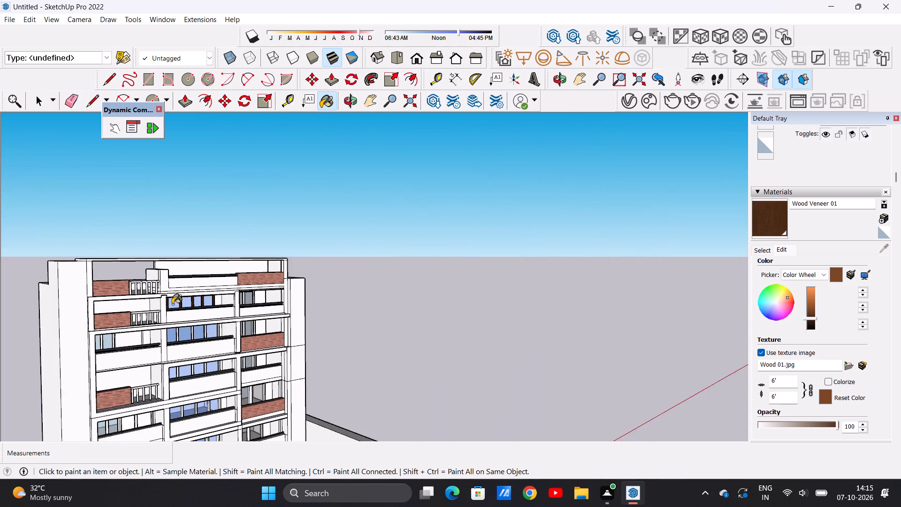
scroll(172, 304, "down", 4)
middle_click_drag(227, 326, 132, 316)
scroll(248, 323, "up", 10)
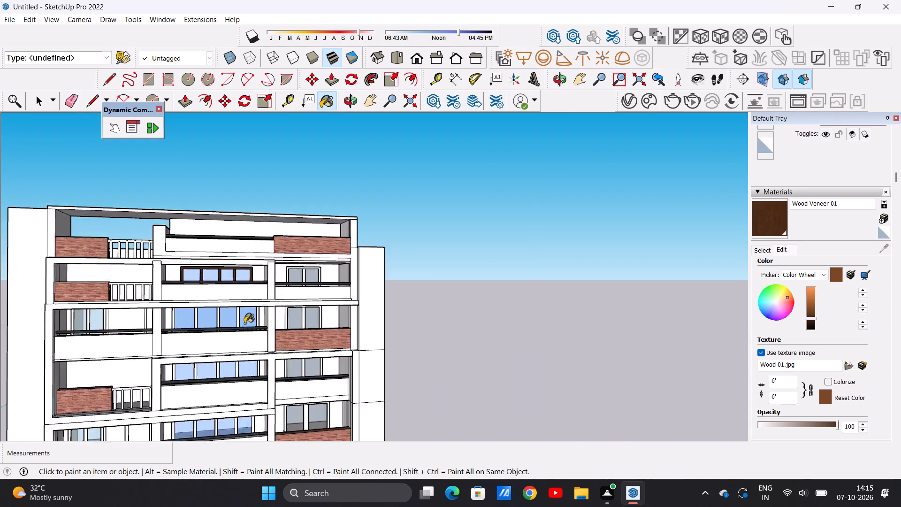
scroll(244, 323, "up", 11)
scroll(264, 290, "up", 6)
left_click(307, 231)
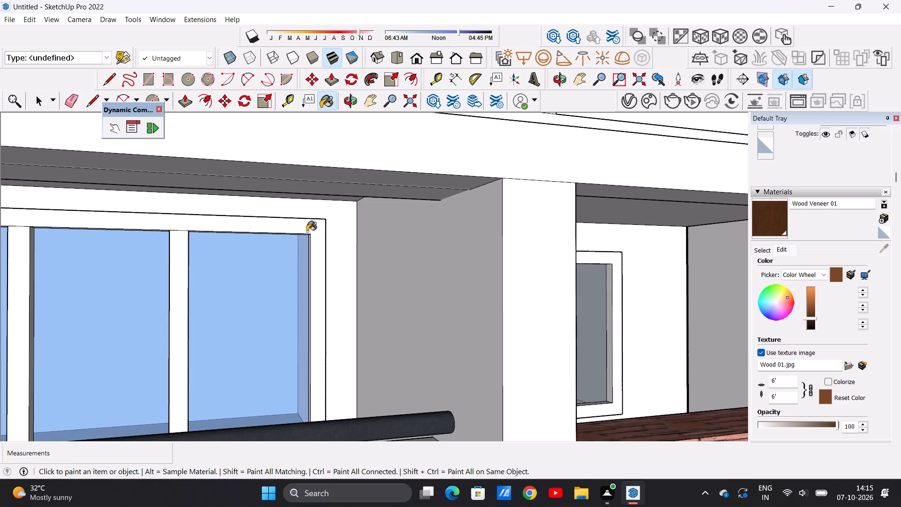
left_click(179, 283)
scroll(195, 264, "down", 11)
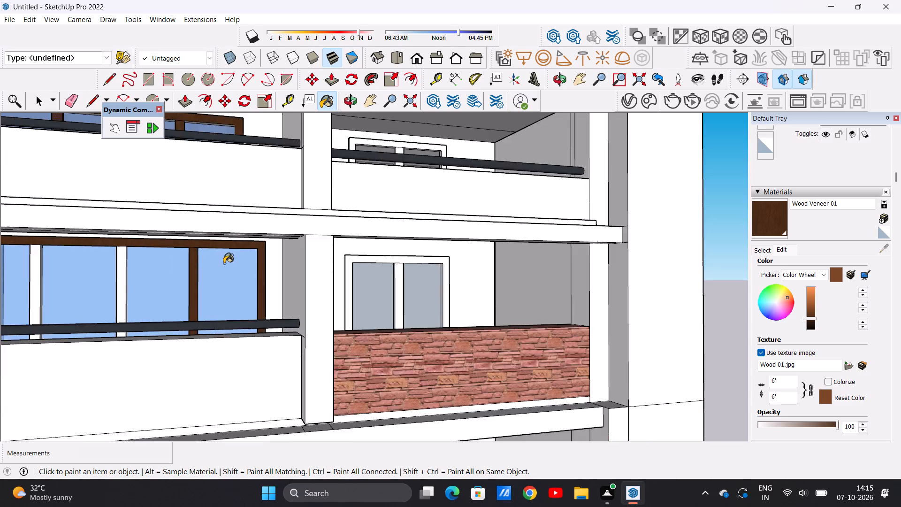
scroll(224, 263, "down", 5)
scroll(145, 271, "up", 6)
left_click(170, 272)
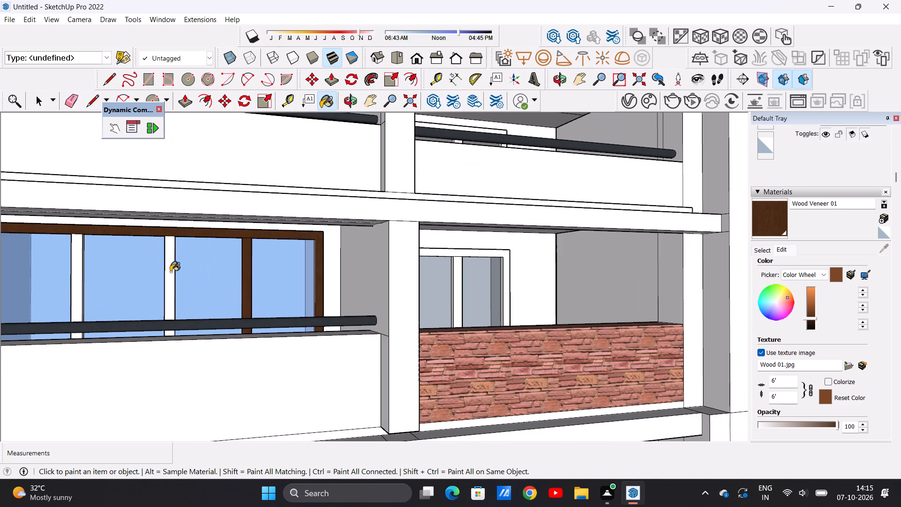
left_click(76, 274)
Paint the right-facing sides of this lower window's three mullions and left jamb with Wood Veneer 01.
scroll(123, 284, "down", 9)
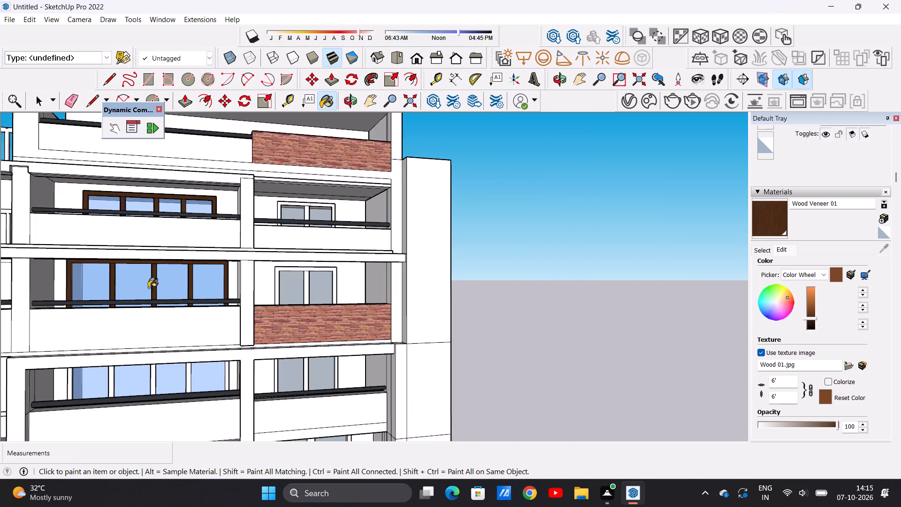
middle_click_drag(168, 285, 43, 279)
scroll(109, 284, "down", 6)
scroll(177, 286, "up", 8)
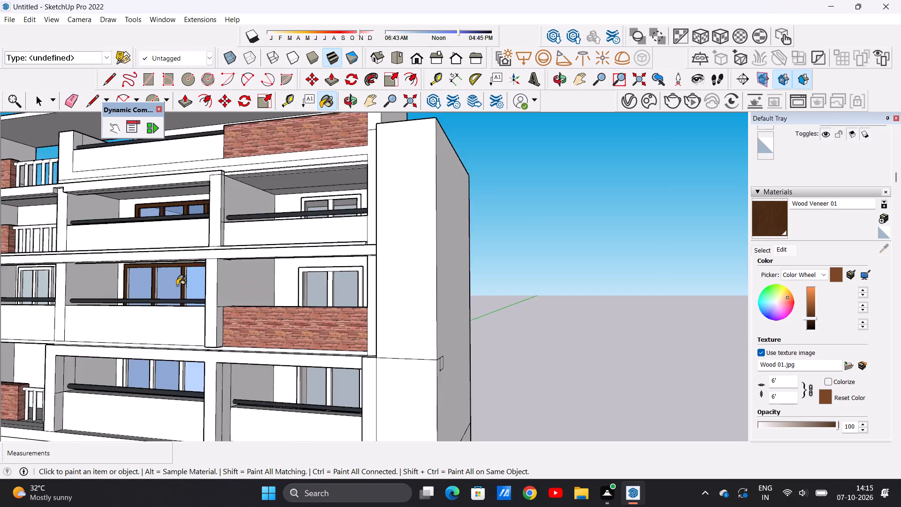
scroll(177, 285, "up", 13)
left_click(94, 262)
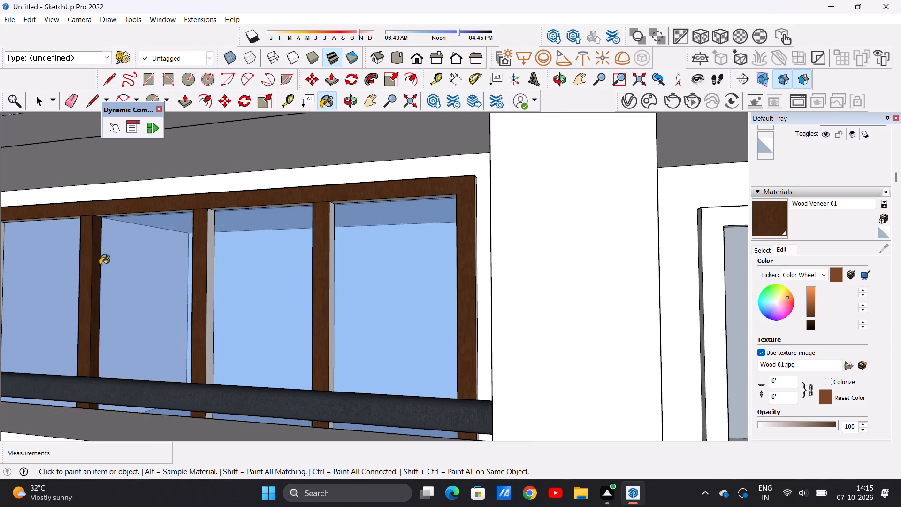
left_click(211, 275)
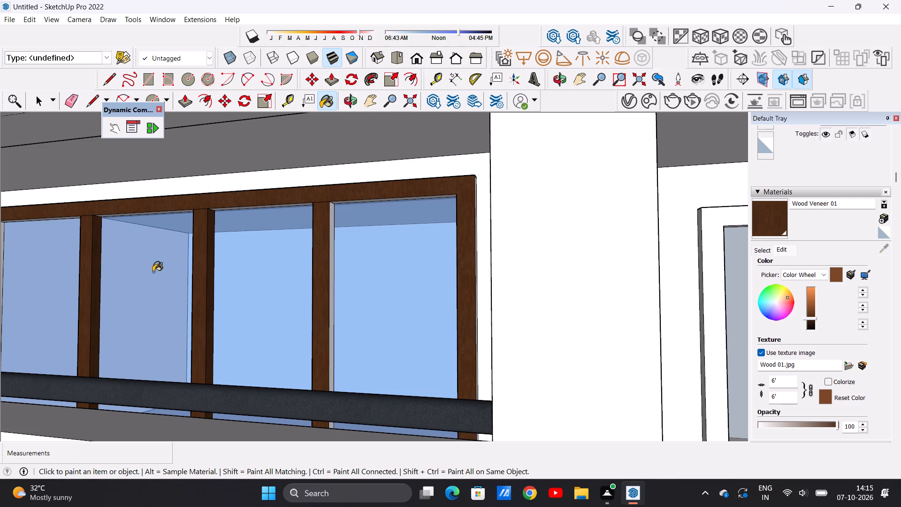
scroll(182, 243, "down", 20)
scroll(182, 243, "down", 8)
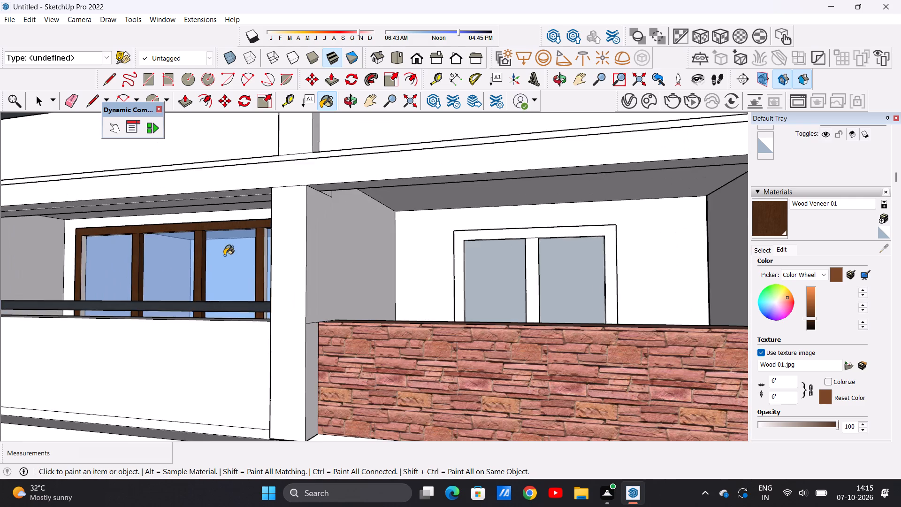
middle_click_drag(224, 255, 202, 266)
scroll(217, 249, "up", 13)
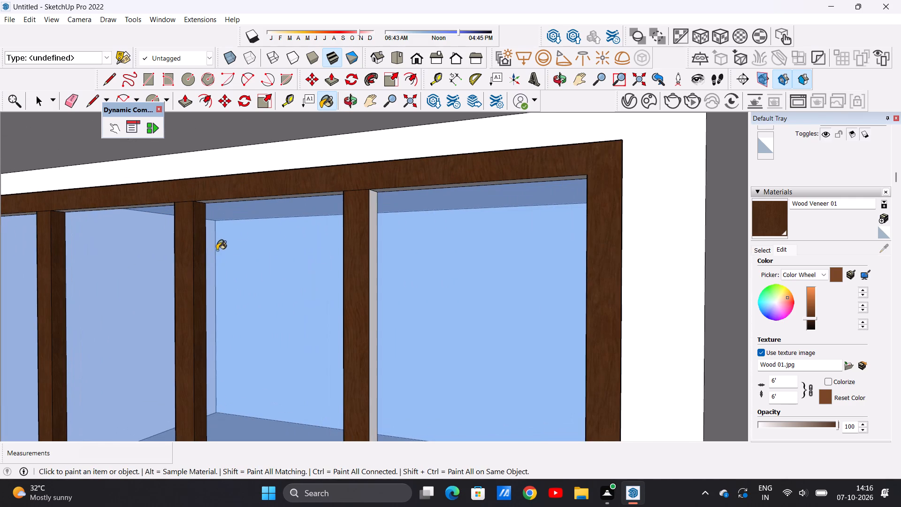
left_click(370, 250)
scroll(371, 252, "down", 5)
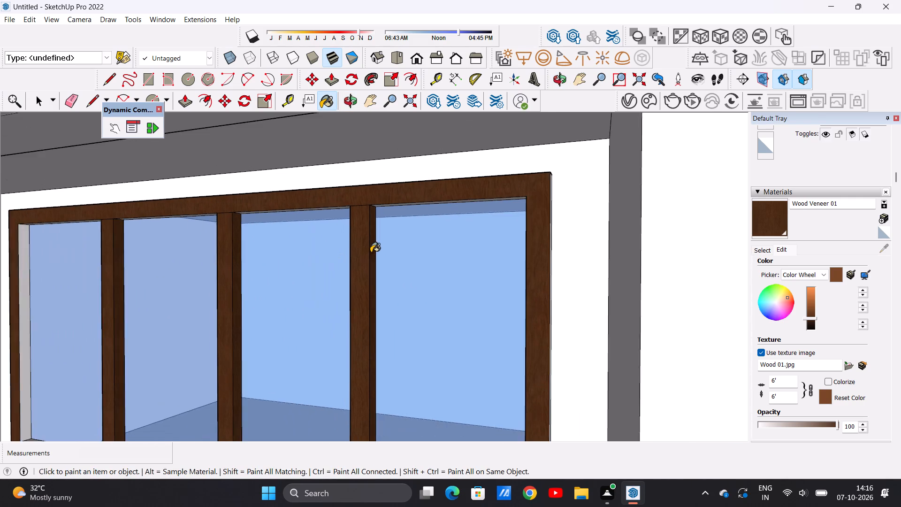
scroll(371, 253, "down", 3)
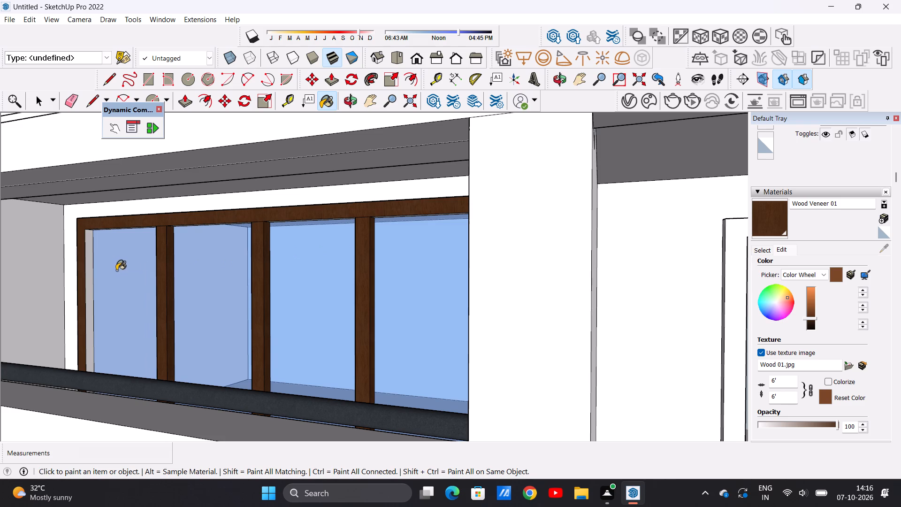
scroll(118, 269, "up", 7)
left_click(65, 261)
Paint the underside of the lower window's top frame member above all four panes with Wood Veneer 01.
scroll(97, 266, "down", 5)
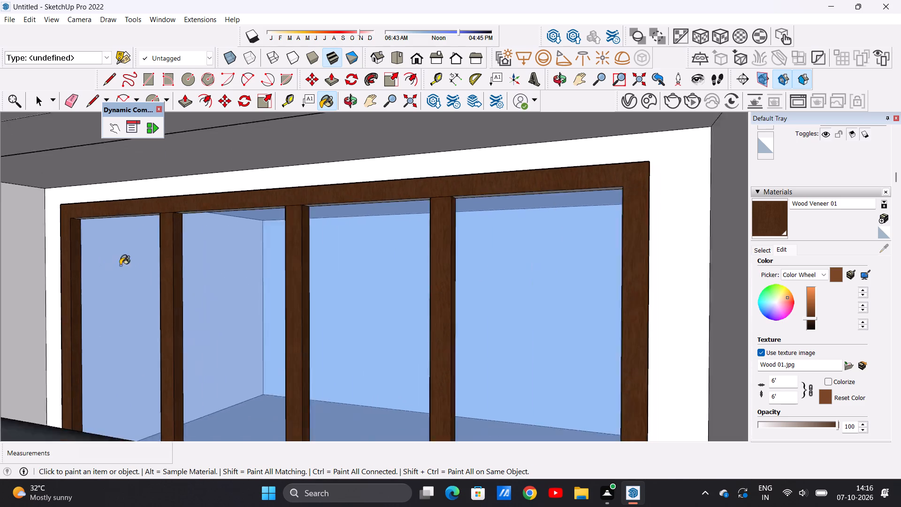
scroll(120, 265, "down", 6)
middle_click_drag(153, 275, 178, 238)
scroll(205, 224, "up", 15)
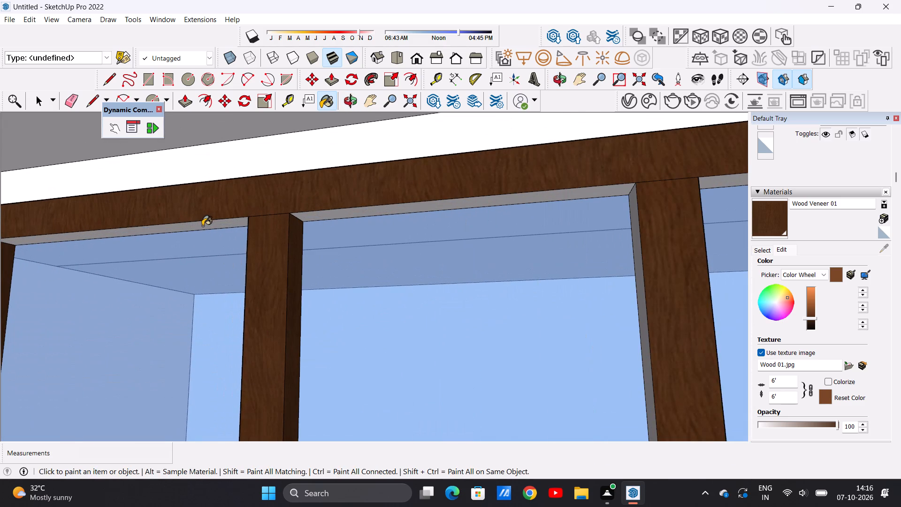
left_click(202, 226)
left_click(302, 219)
scroll(237, 256, "down", 3)
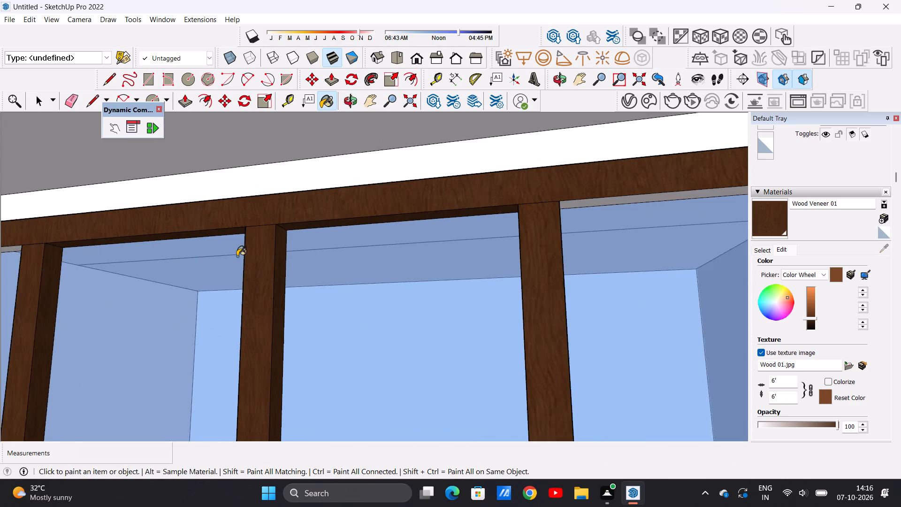
scroll(237, 256, "down", 7)
scroll(110, 259, "up", 13)
left_click(101, 246)
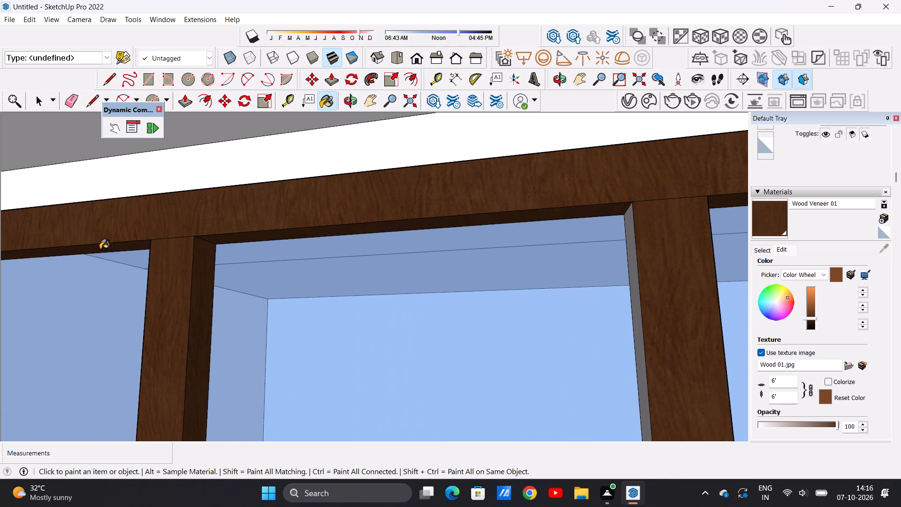
scroll(117, 253, "down", 17)
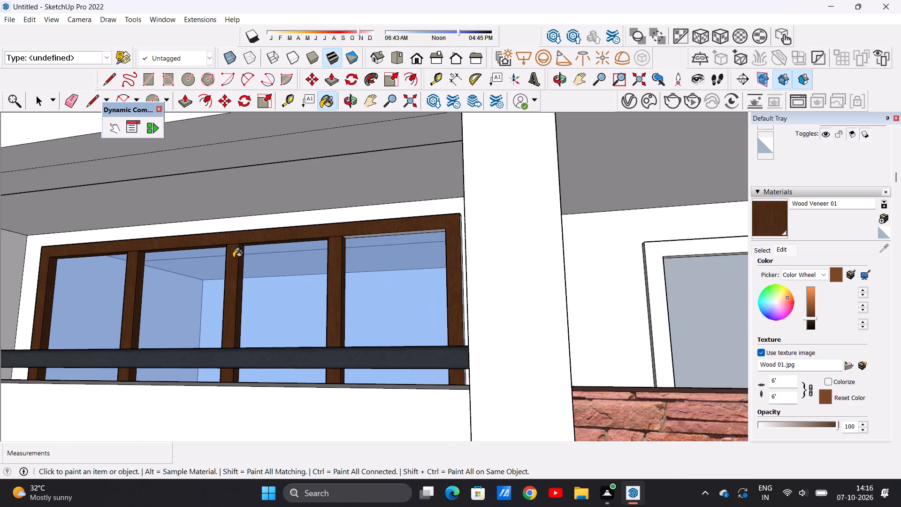
scroll(400, 241, "up", 10)
left_click(366, 225)
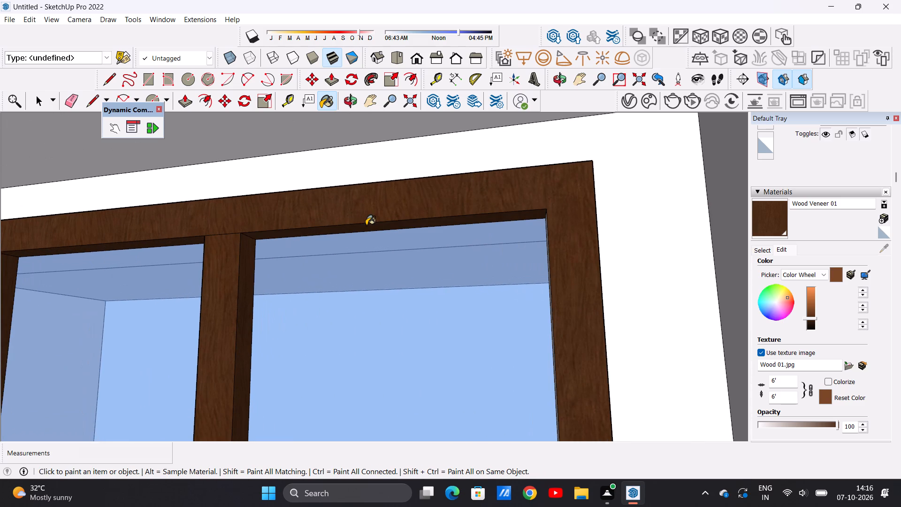
Paint the left-facing sides of the same window's right jamb and three mullions with Wood Veneer 01.
scroll(355, 242, "down", 20)
scroll(355, 242, "down", 2)
middle_click_drag(276, 291, 384, 296)
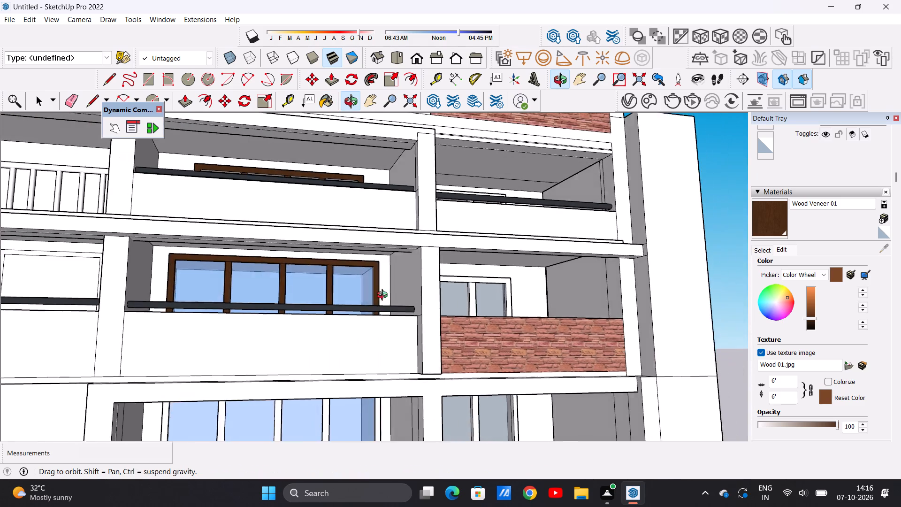
middle_click_drag(384, 296, 484, 335)
scroll(374, 285, "up", 11)
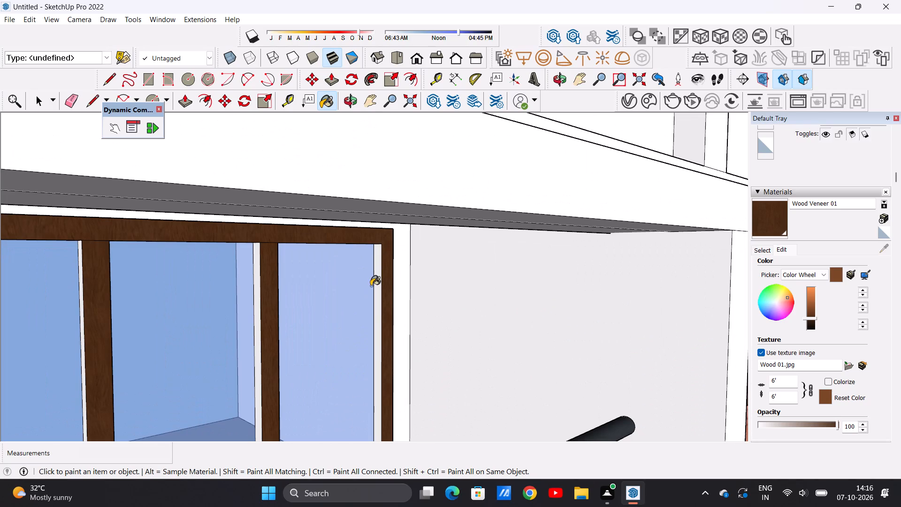
left_click(377, 282)
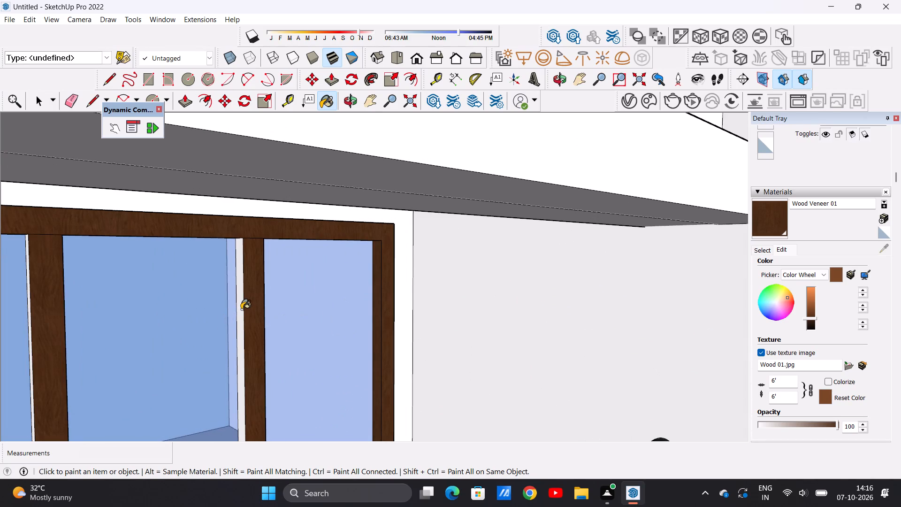
left_click(241, 309)
scroll(280, 307, "down", 7)
scroll(173, 345, "up", 4)
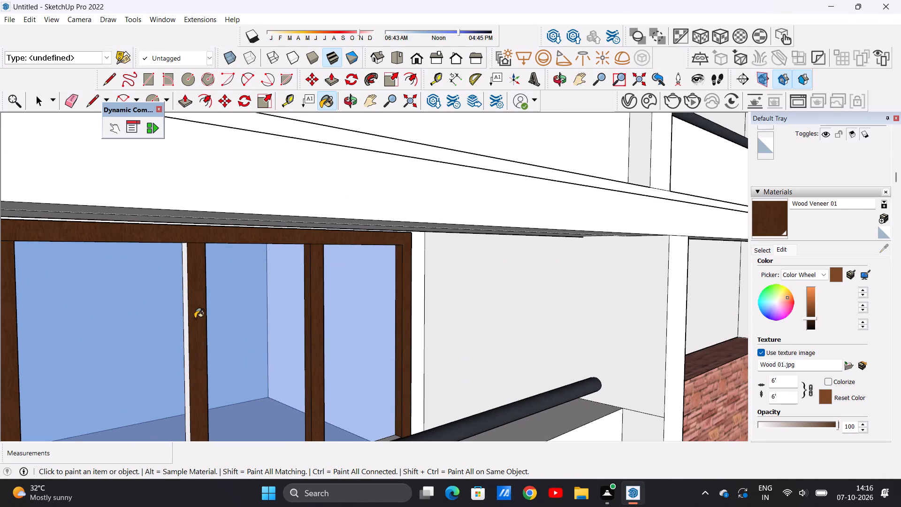
left_click(186, 324)
scroll(236, 319, "down", 9)
scroll(160, 344, "up", 2)
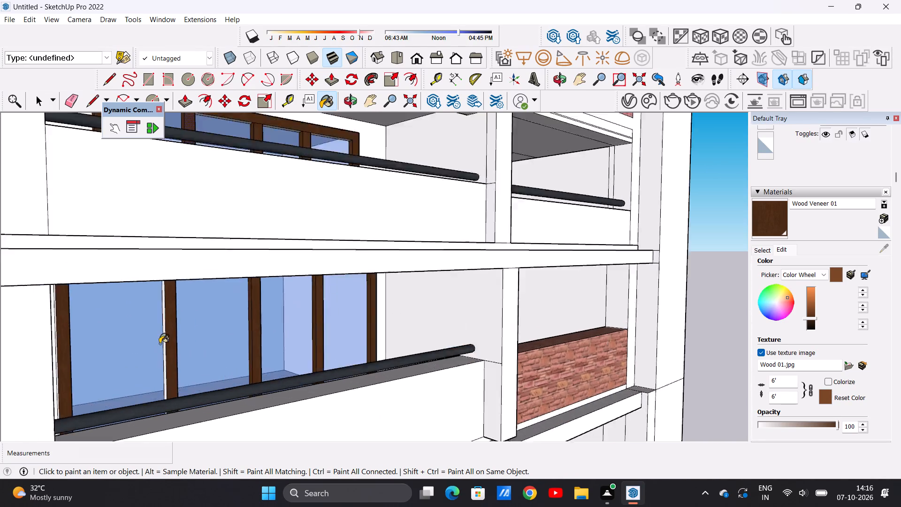
scroll(160, 344, "up", 7)
left_click(162, 323)
scroll(180, 320, "down", 5)
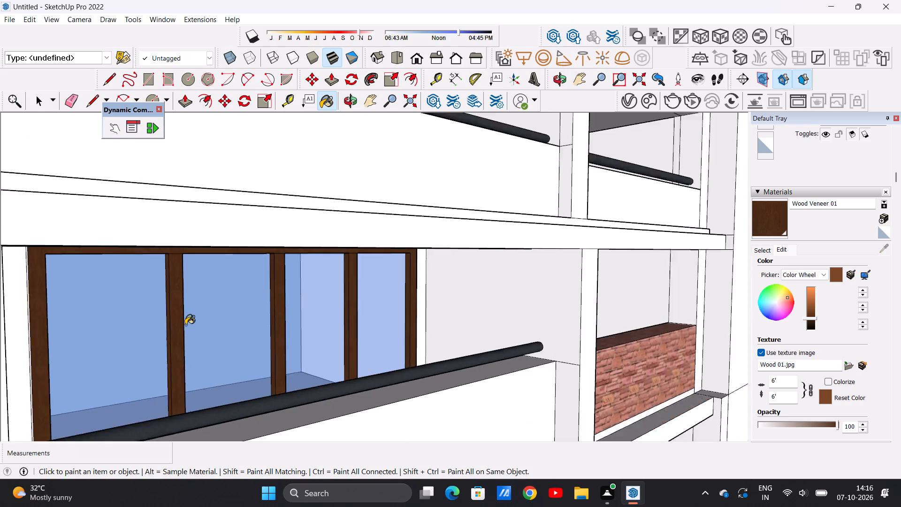
Paint the outer left edge of this window's frame with Wood Veneer 01.
scroll(185, 325, "down", 11)
scroll(193, 331, "up", 11)
scroll(158, 341, "down", 1)
scroll(148, 341, "up", 2)
middle_click_drag(19, 343, 54, 331)
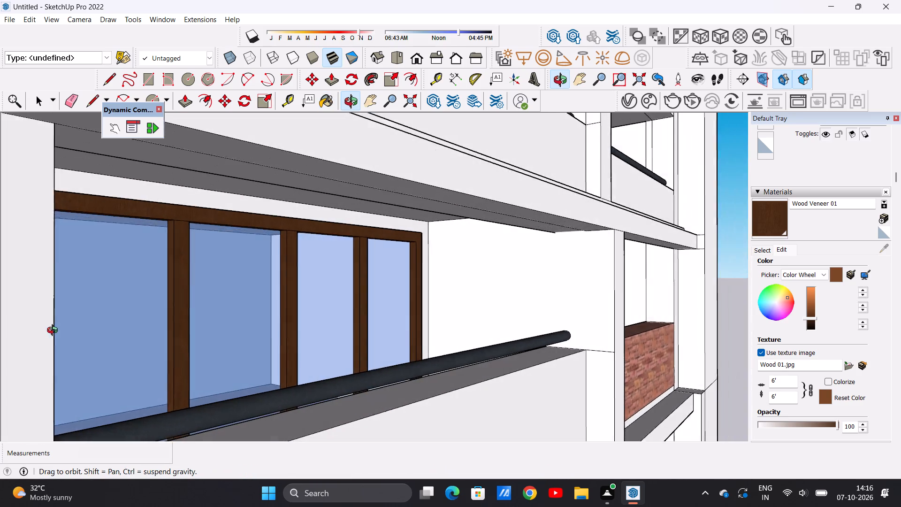
middle_click_drag(54, 331, 59, 330)
middle_click_drag(59, 330, 29, 335)
scroll(29, 335, "down", 13)
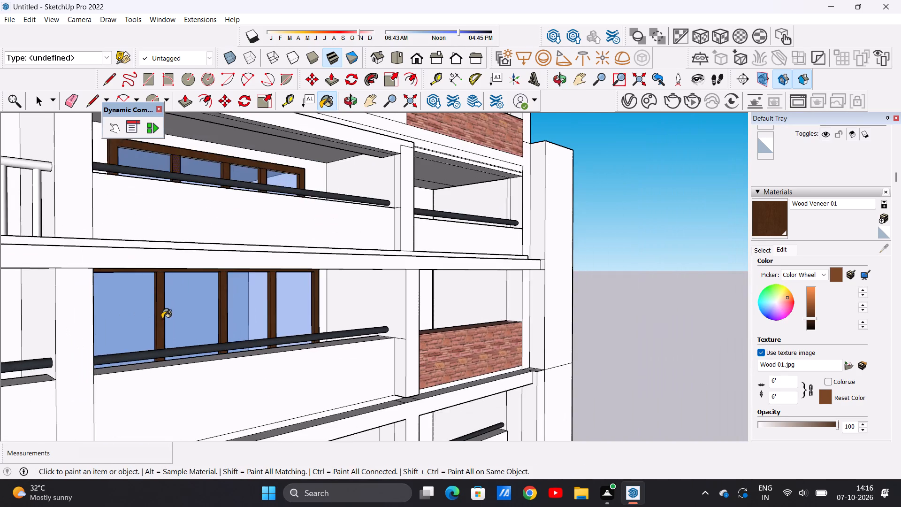
middle_click_drag(161, 319, 101, 318)
scroll(87, 313, "up", 10)
scroll(93, 311, "down", 1)
scroll(93, 311, "up", 4)
scroll(96, 306, "down", 1)
middle_click_drag(96, 306, 133, 301)
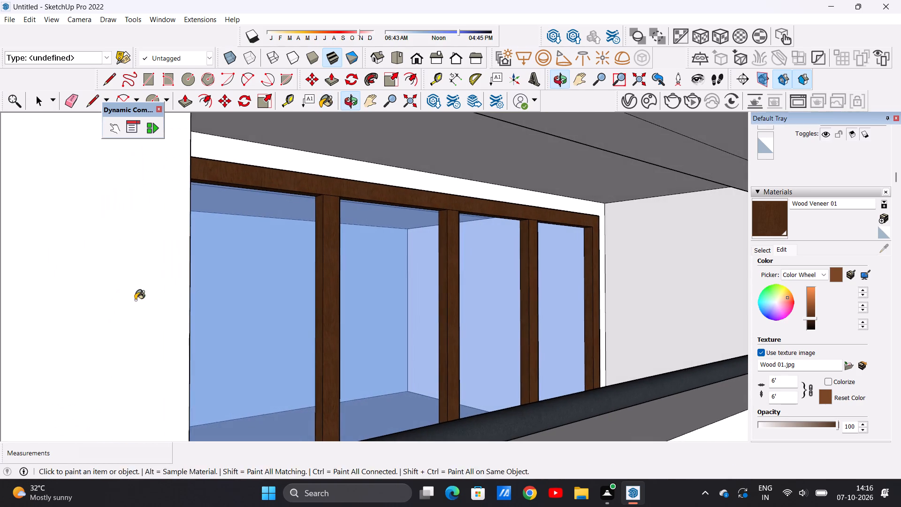
middle_click_drag(124, 309, 54, 310)
scroll(287, 295, "up", 10)
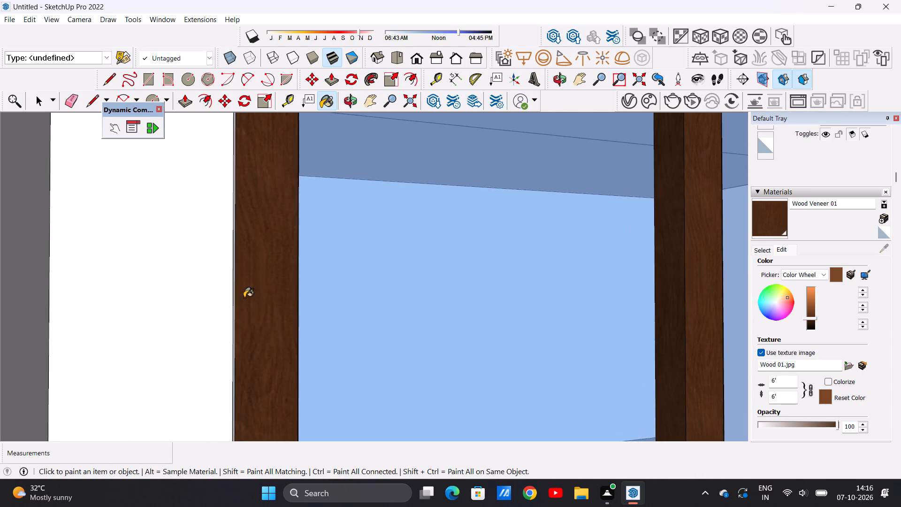
middle_click_drag(244, 298, 259, 296)
left_click(233, 291)
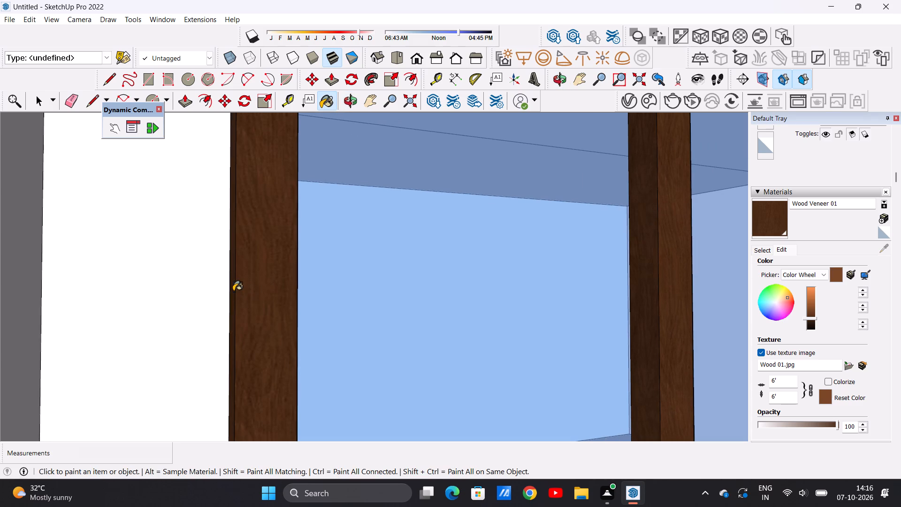
Apply Wood Veneer 01 to the front faces of the outer frame and three mullions on the central window one floor below.
scroll(229, 310, "down", 20)
scroll(229, 310, "down", 5)
scroll(216, 356, "down", 16)
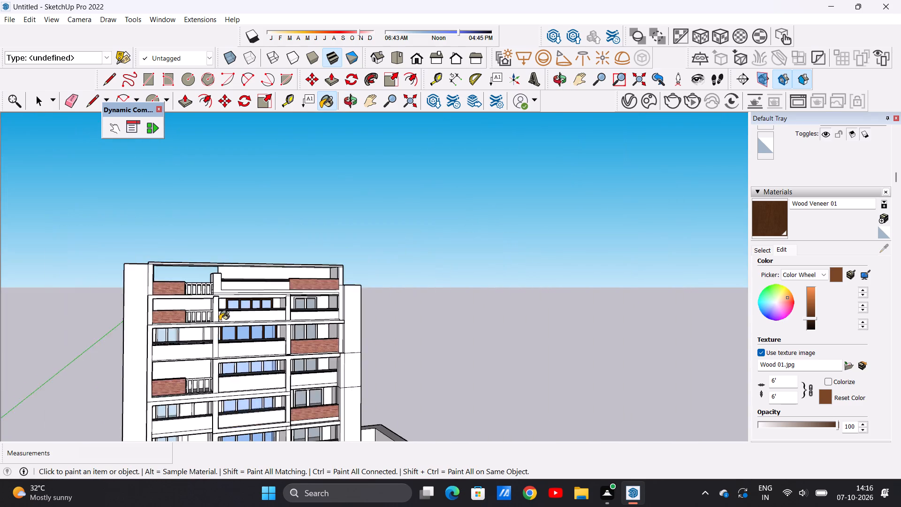
scroll(220, 321, "down", 4)
scroll(288, 376, "up", 15)
middle_click_drag(226, 333, 189, 304)
scroll(188, 305, "up", 1)
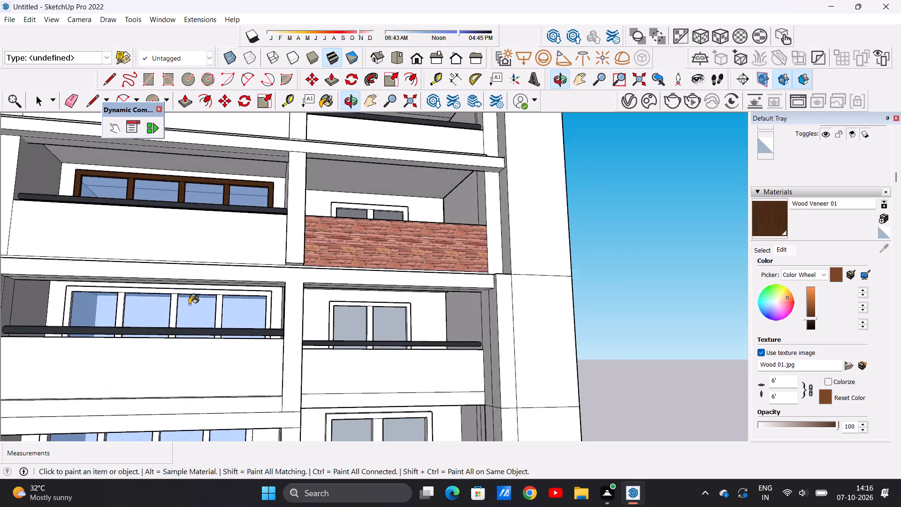
scroll(201, 296, "up", 12)
left_click(247, 301)
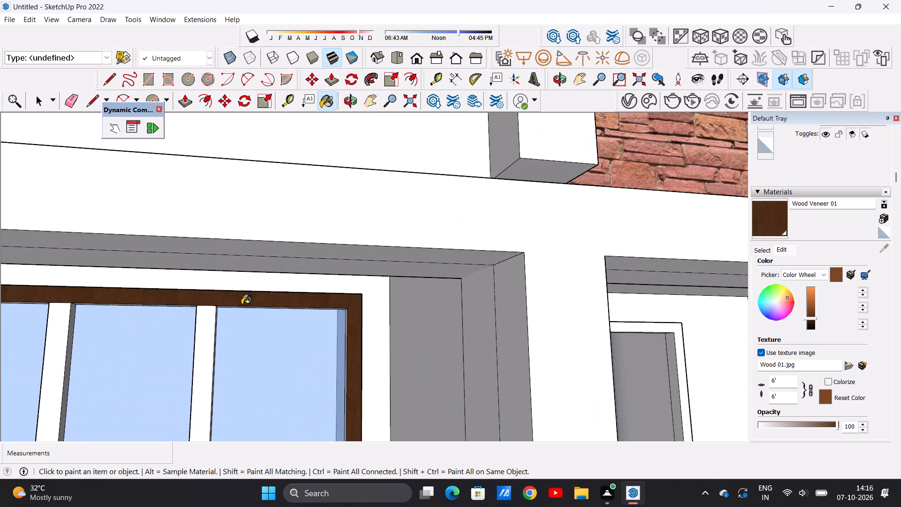
left_click(208, 331)
left_click(56, 336)
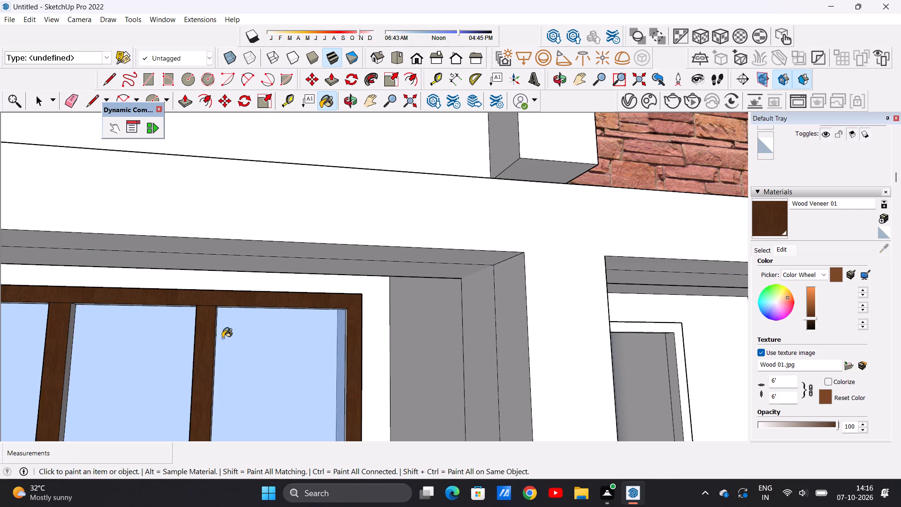
scroll(264, 332, "down", 11)
scroll(121, 338, "up", 9)
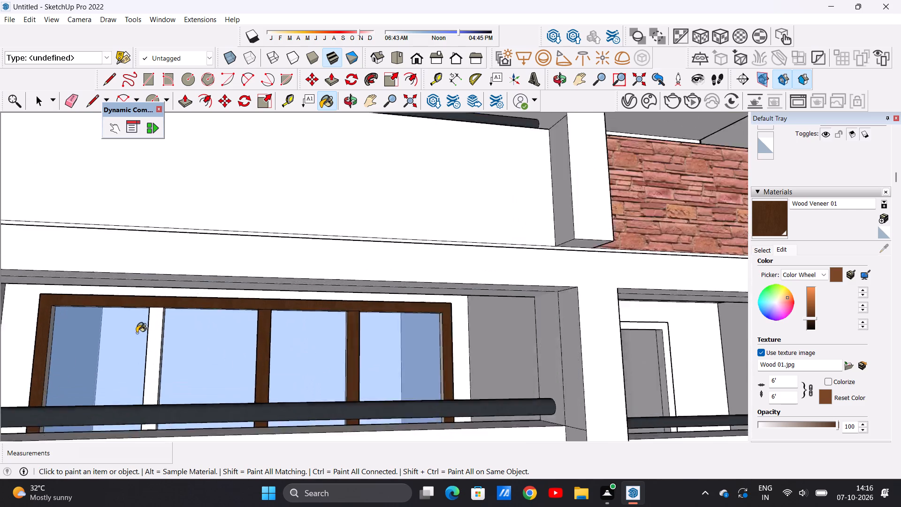
scroll(137, 333, "up", 1)
left_click(160, 331)
Paint the right-facing sides of this lower window's left jamb and three mullions with Wood Veneer 01.
left_click(31, 331)
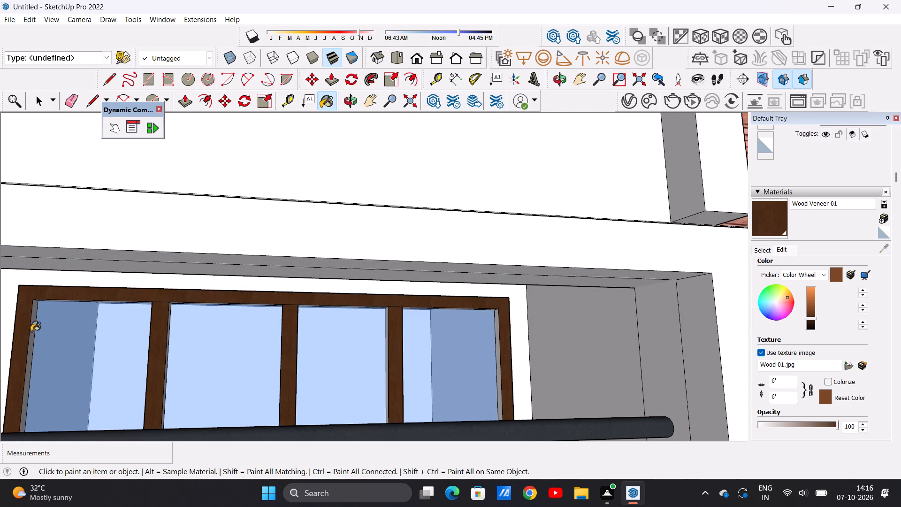
middle_click_drag(179, 339, 107, 346)
scroll(170, 339, "up", 6)
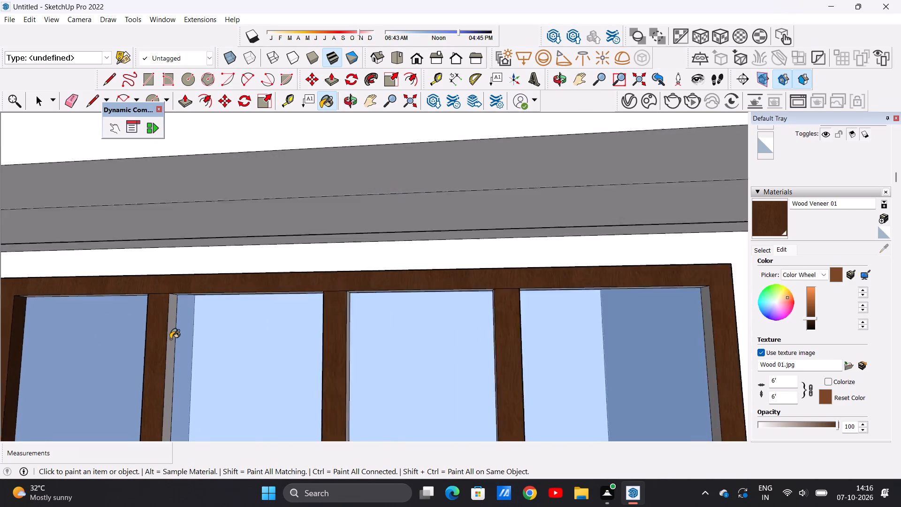
scroll(170, 339, "up", 1)
left_click(170, 339)
scroll(170, 338, "down", 18)
middle_click_drag(244, 349, 232, 353)
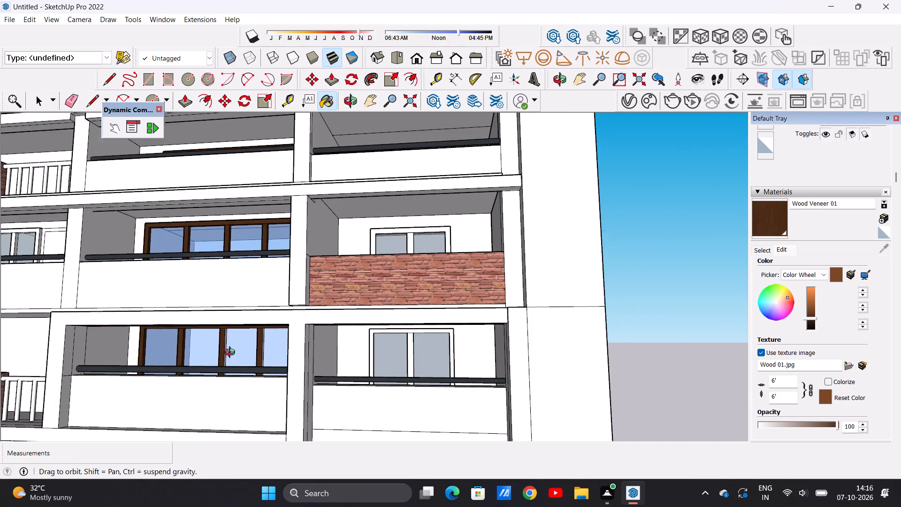
middle_click_drag(232, 353, 208, 354)
scroll(254, 347, "up", 14)
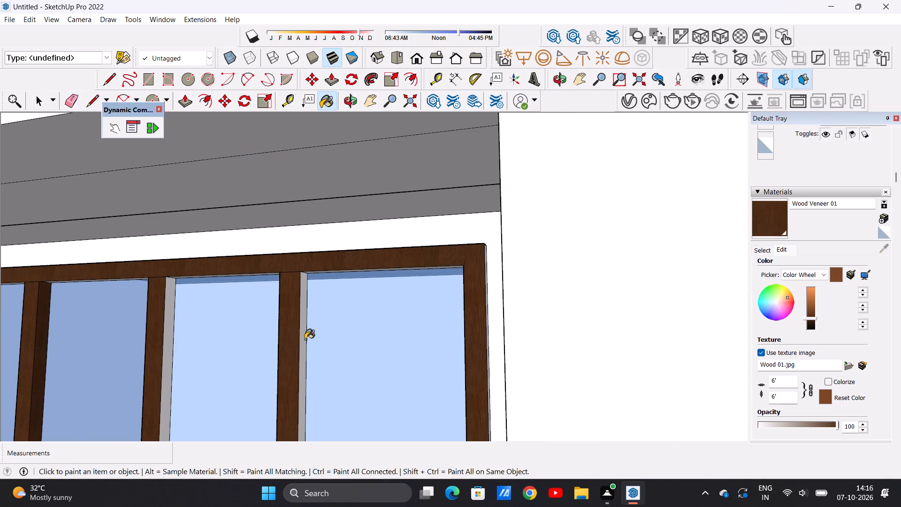
left_click(305, 339)
left_click(168, 355)
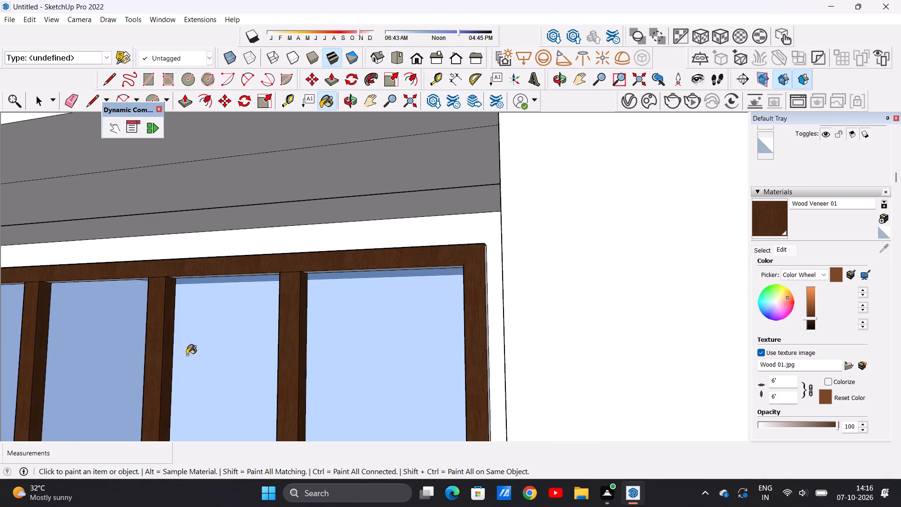
Paint the left-facing sides of the same window's right jamb and three mullions with Wood Veneer 01.
scroll(231, 358, "down", 4)
scroll(245, 357, "up", 1)
scroll(247, 357, "down", 16)
middle_click_drag(163, 361, 303, 363)
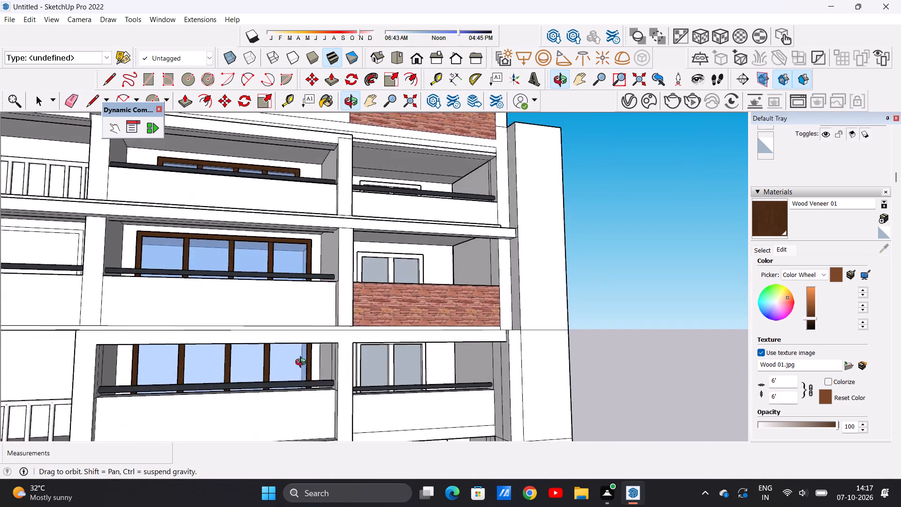
middle_click_drag(303, 363, 391, 367)
scroll(326, 368, "up", 13)
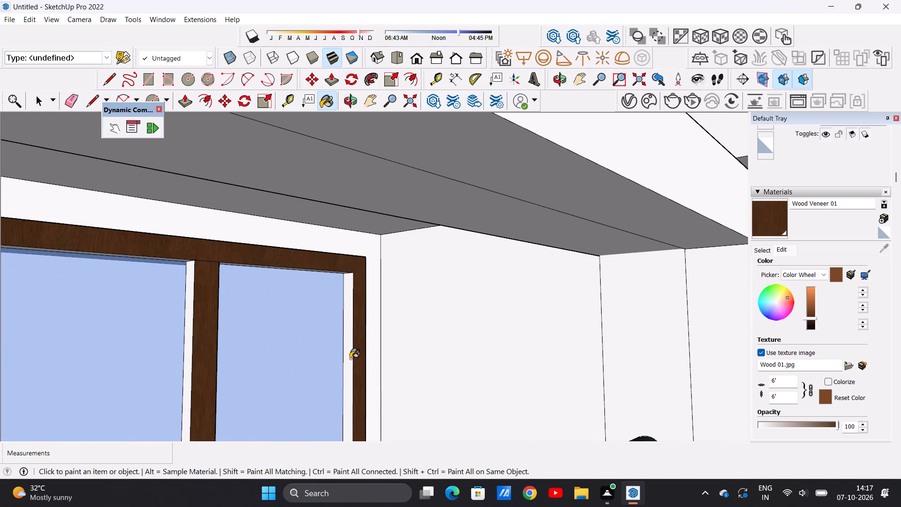
left_click(350, 360)
scroll(335, 353, "down", 8)
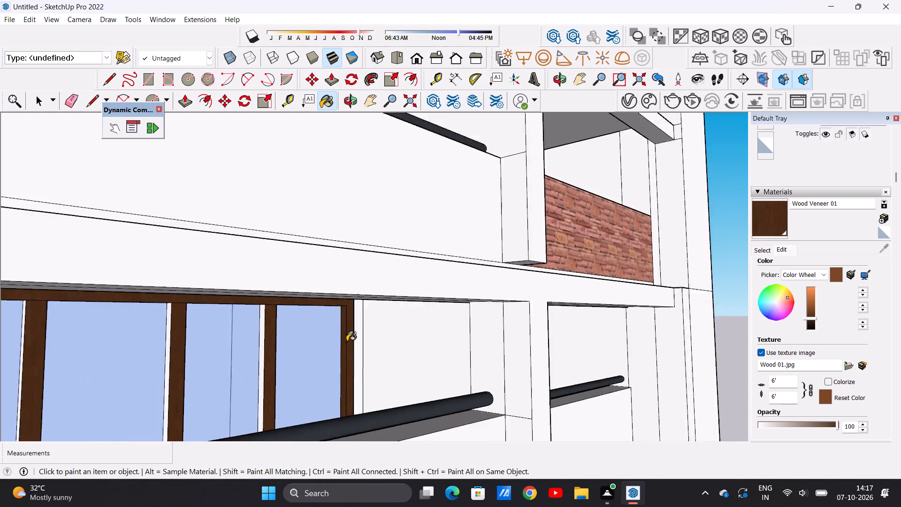
scroll(347, 341, "down", 2)
scroll(300, 361, "down", 1)
scroll(300, 361, "up", 5)
left_click(285, 350)
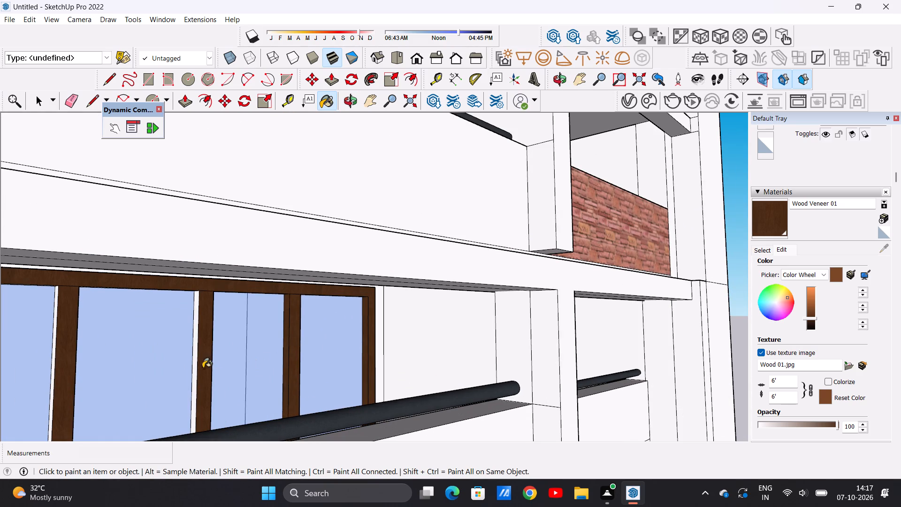
left_click(195, 361)
scroll(267, 353, "down", 10)
middle_click_drag(206, 368, 220, 366)
scroll(207, 367, "up", 20)
scroll(207, 367, "up", 3)
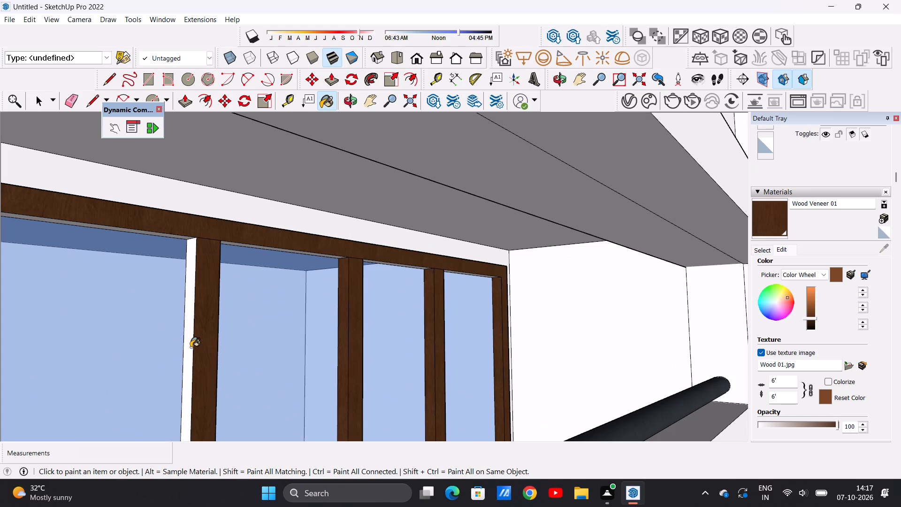
left_click(191, 347)
Paint the underside of the same window's top frame member above all four panes with Wood Veneer 01.
scroll(183, 355, "down", 10)
middle_click_drag(237, 353, 168, 331)
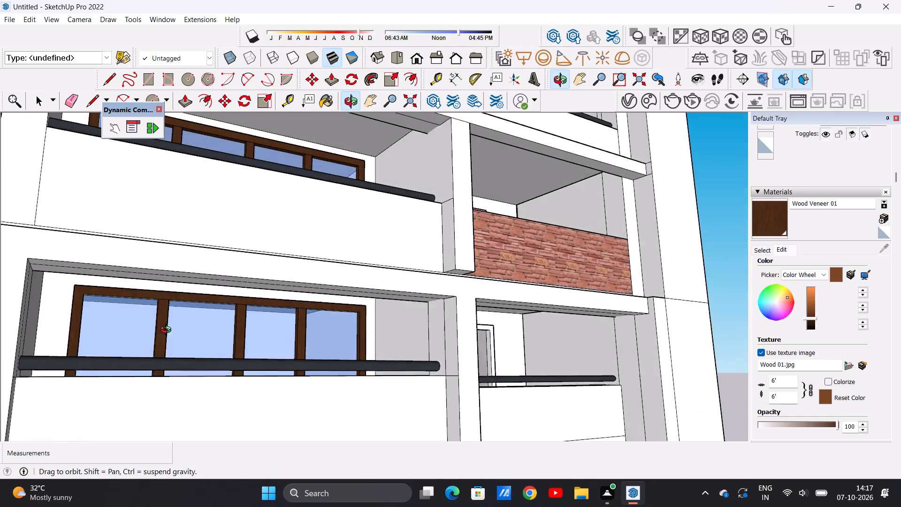
middle_click_drag(168, 331, 167, 326)
scroll(159, 315, "up", 13)
left_click(140, 272)
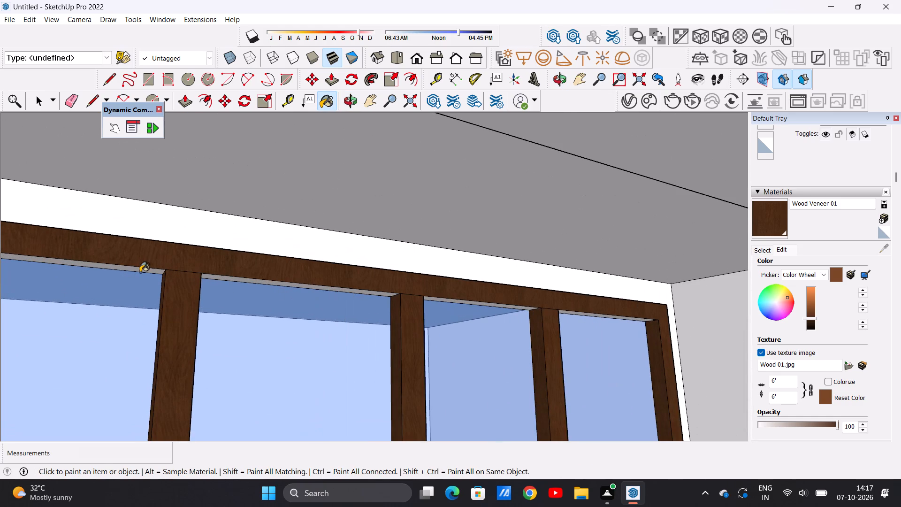
middle_click_drag(131, 304, 125, 283)
scroll(147, 252, "up", 5)
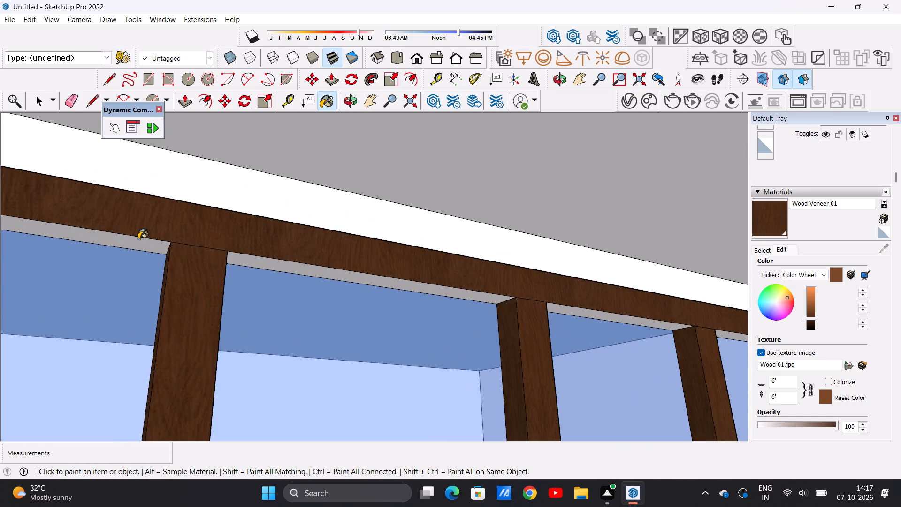
left_click(140, 243)
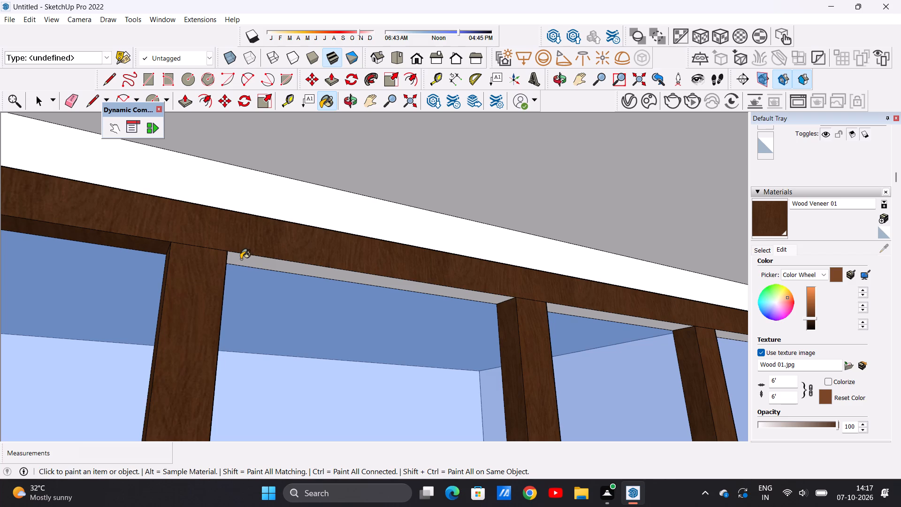
left_click(241, 259)
scroll(105, 250, "down", 14)
scroll(348, 294, "up", 12)
left_click(345, 297)
left_click(467, 318)
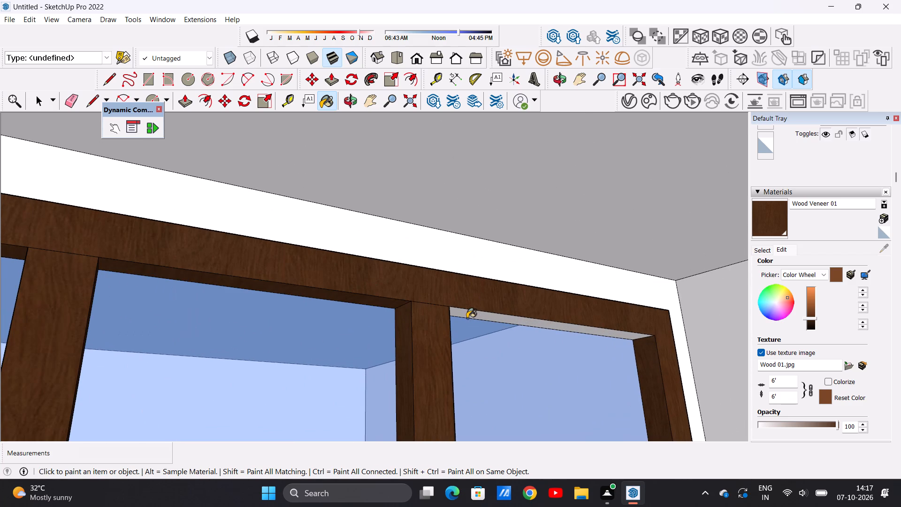
left_click(463, 316)
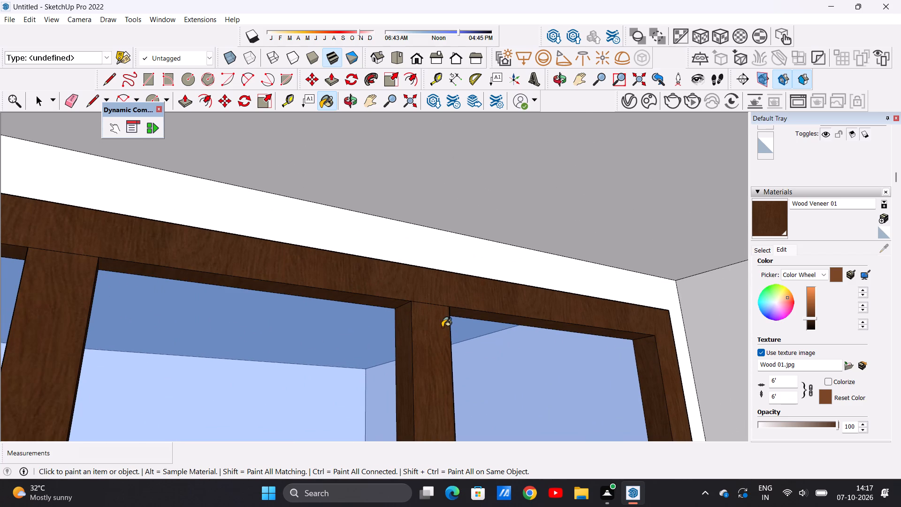
Apply Wood Veneer 01 to the front faces of the outer frame and three mullions on the central window one floor below.
scroll(338, 335, "down", 19)
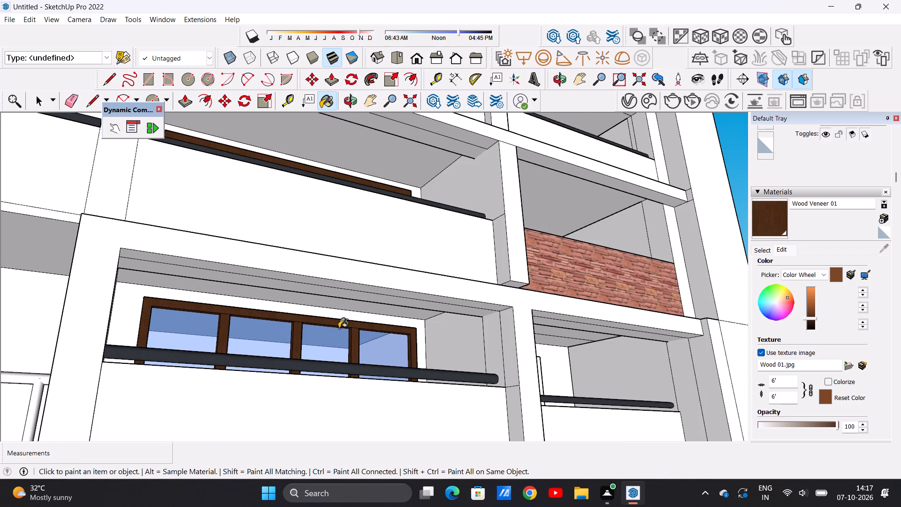
scroll(334, 328, "down", 9)
middle_click_drag(315, 327, 247, 388)
scroll(199, 362, "down", 8)
scroll(277, 395, "up", 18)
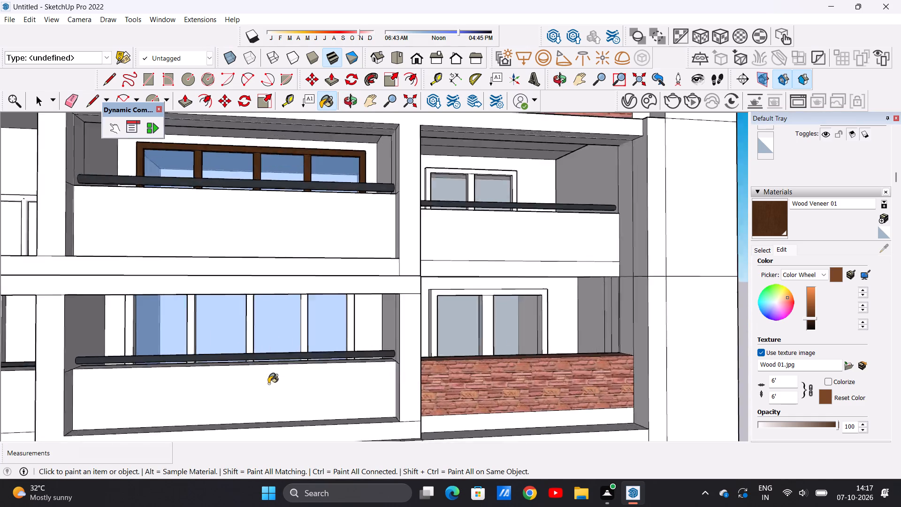
scroll(268, 384, "up", 3)
middle_click_drag(268, 360, 259, 337)
scroll(256, 331, "up", 1)
scroll(272, 284, "up", 8)
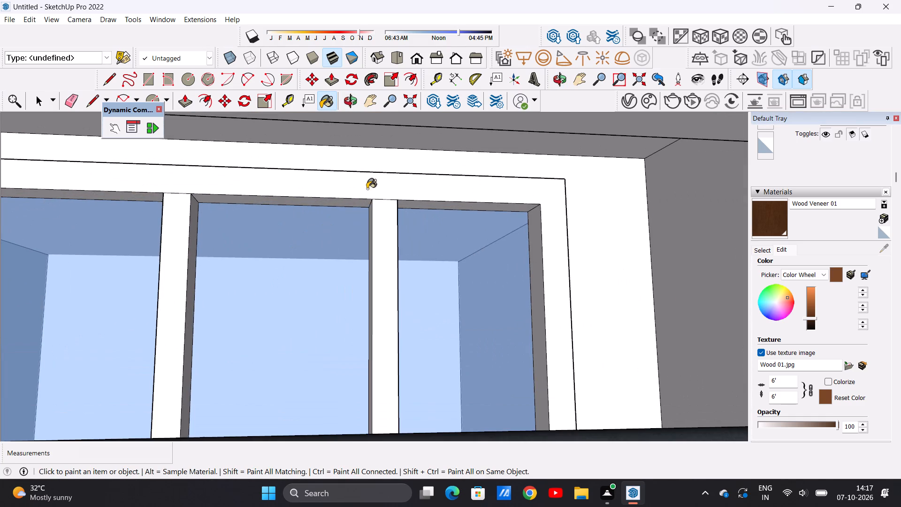
left_click(367, 189)
left_click(379, 231)
left_click(172, 284)
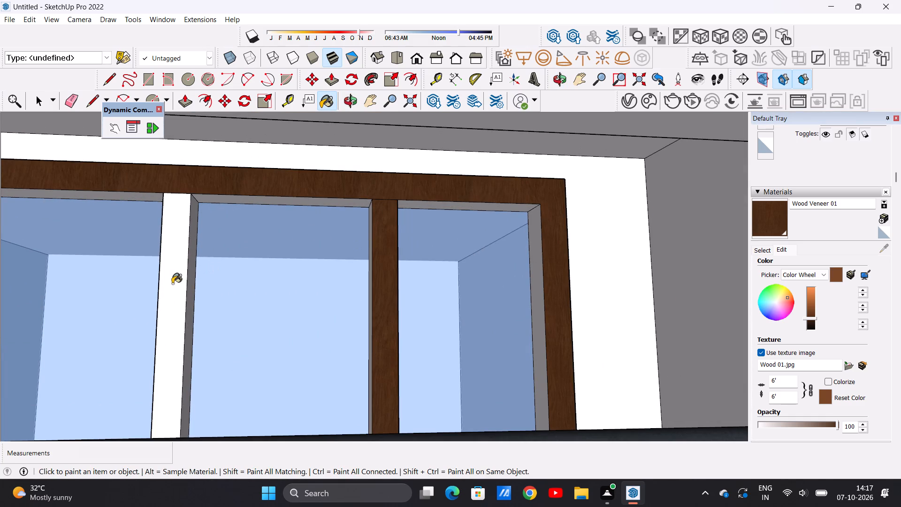
scroll(198, 282, "down", 10)
scroll(126, 286, "up", 6)
left_click(108, 276)
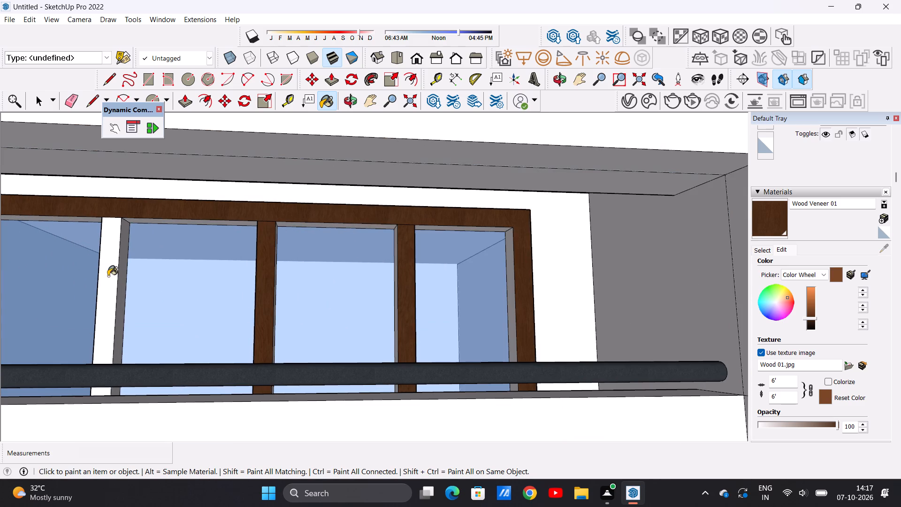
Paint the right-facing sides of this window's left jamb and leftmost mullion with Wood Veneer 01.
scroll(126, 282, "down", 12)
scroll(112, 286, "up", 7)
middle_click_drag(73, 270, 8, 277)
scroll(78, 264, "up", 10)
left_click(87, 289)
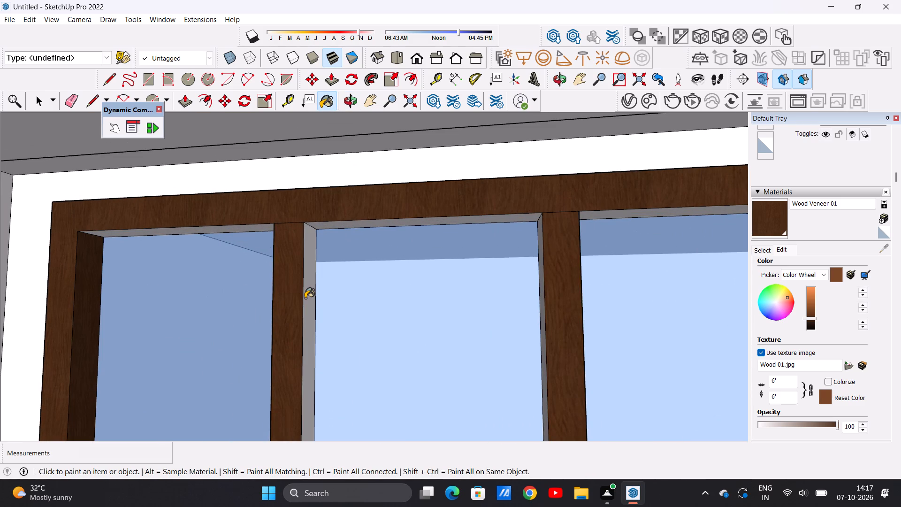
left_click(305, 298)
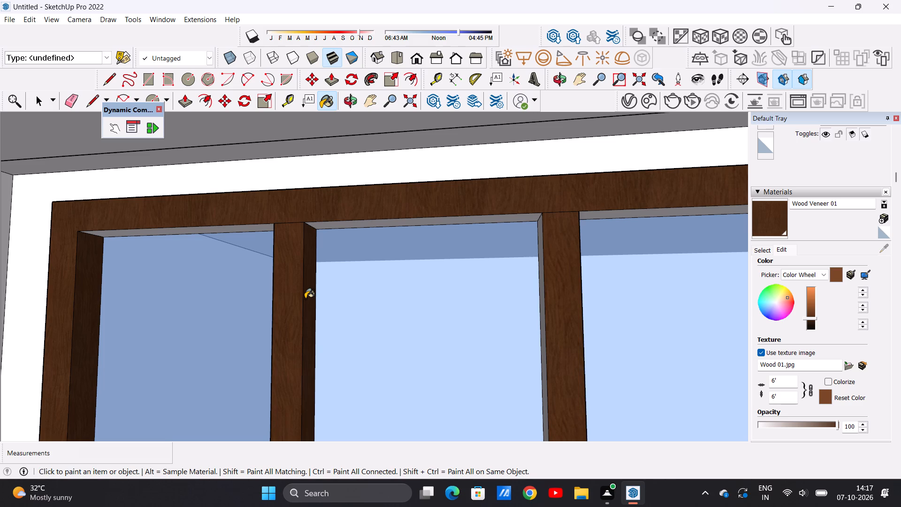
Paint the underside of the same window's top frame member above the two leftmost panes with Wood Veneer 01.
middle_click_drag(194, 253, 193, 223)
scroll(224, 216, "up", 5)
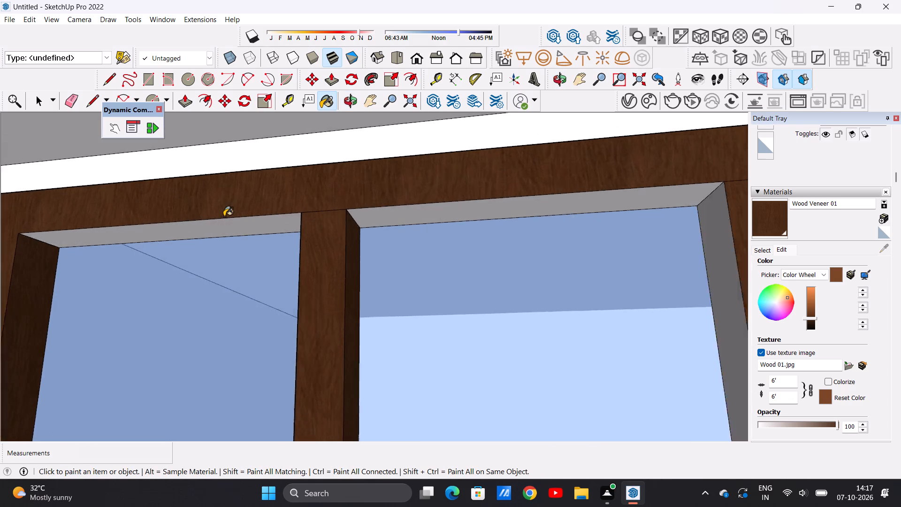
scroll(224, 216, "up", 3)
left_click(230, 226)
left_click(417, 215)
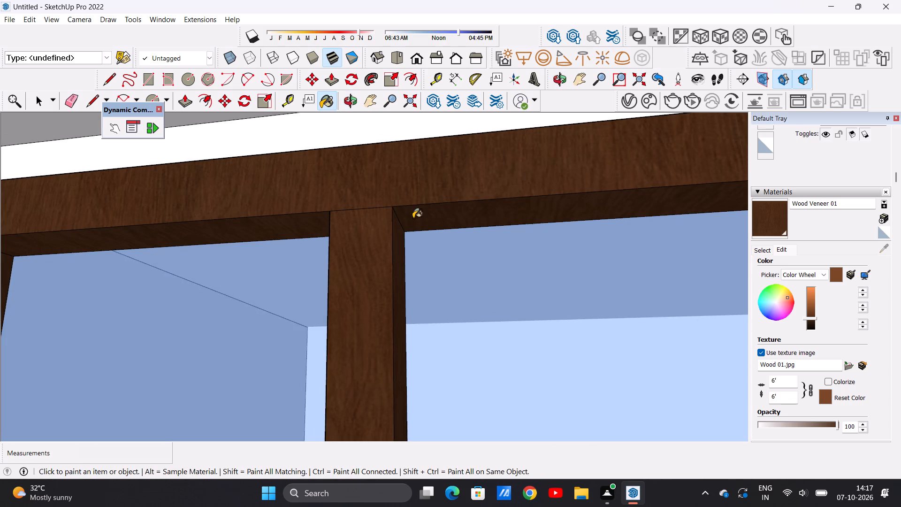
Apply Wood Veneer 01 to the right-facing sides of the other two mullions and the top member's underside above the two rightmost panes.
scroll(108, 279, "down", 18)
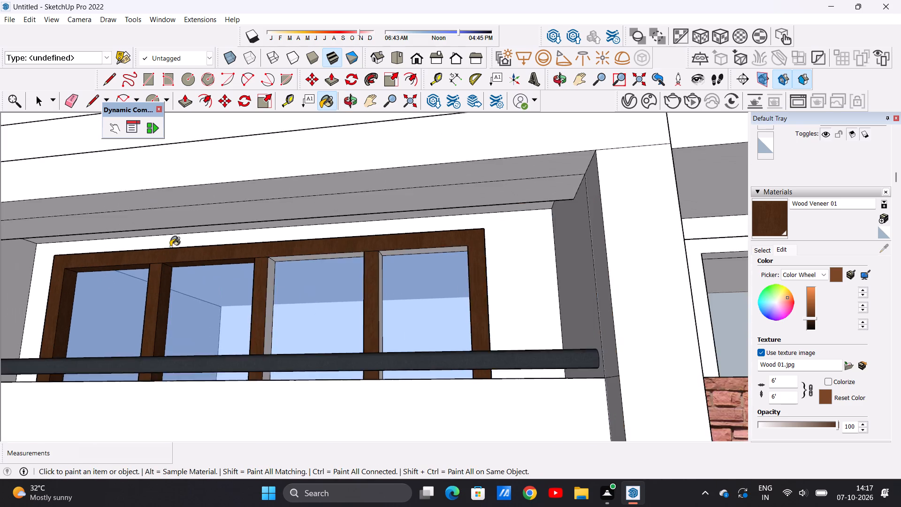
scroll(226, 243, "up", 7)
scroll(374, 258, "up", 4)
left_click(289, 315)
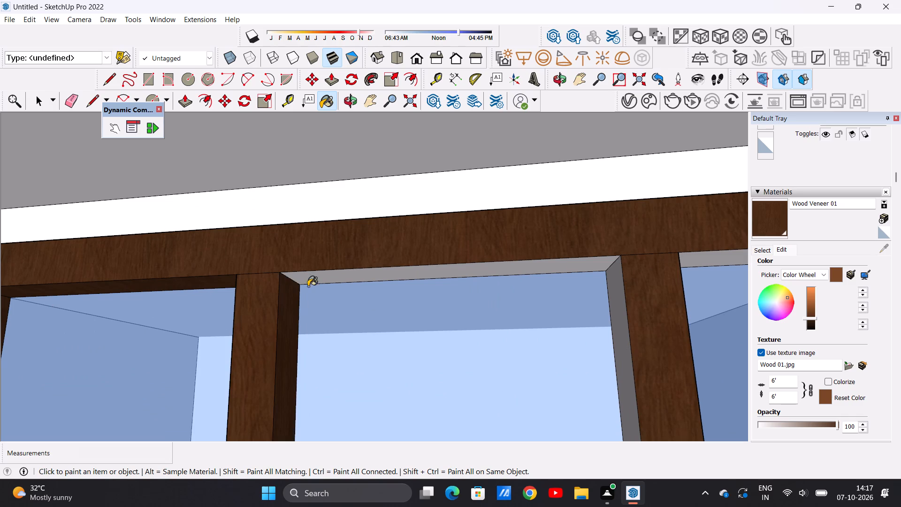
left_click(308, 281)
scroll(285, 300, "down", 4)
scroll(382, 280, "down", 9)
middle_click_drag(428, 280, 298, 260)
middle_click_drag(306, 255, 374, 274)
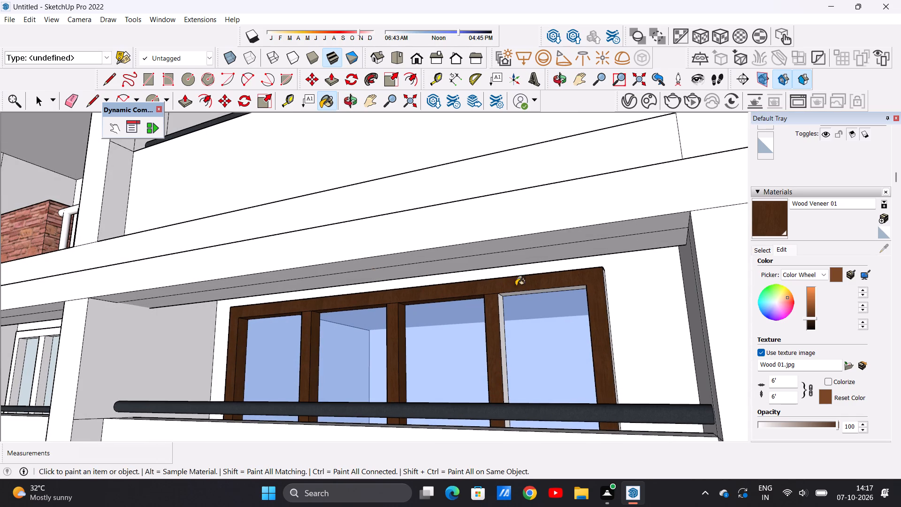
scroll(529, 299, "up", 12)
left_click(460, 276)
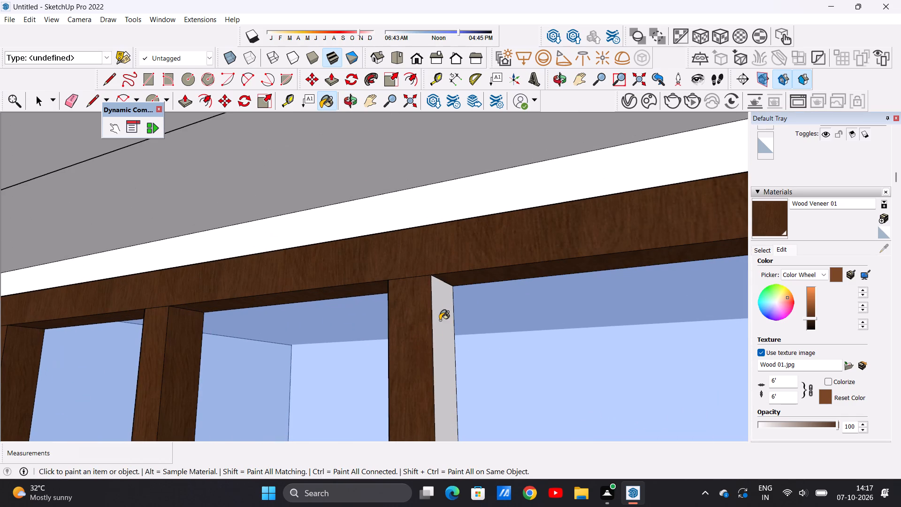
left_click(440, 320)
Paint the left-facing sides of the same window's right jamb and three mullions with Wood Veneer 01.
scroll(402, 311, "down", 20)
middle_click_drag(301, 328, 543, 353)
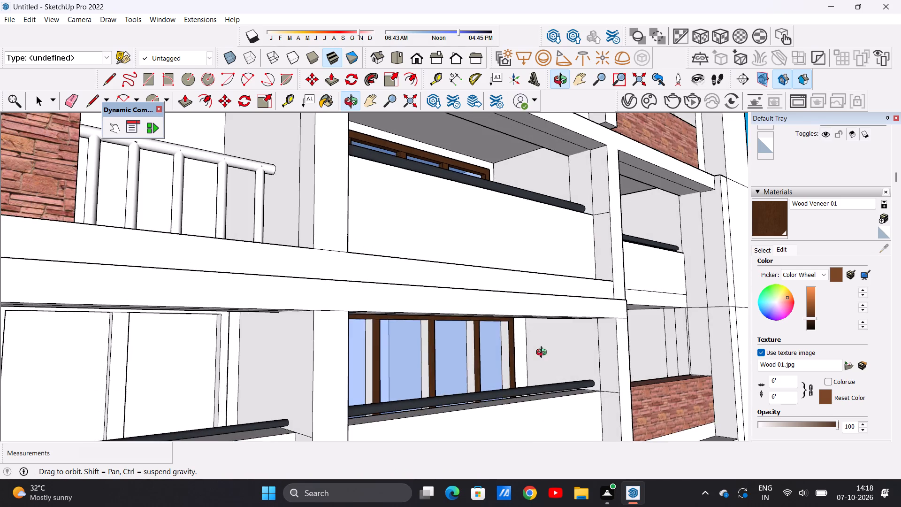
middle_click_drag(543, 353, 523, 362)
scroll(518, 355, "up", 9)
left_click(507, 355)
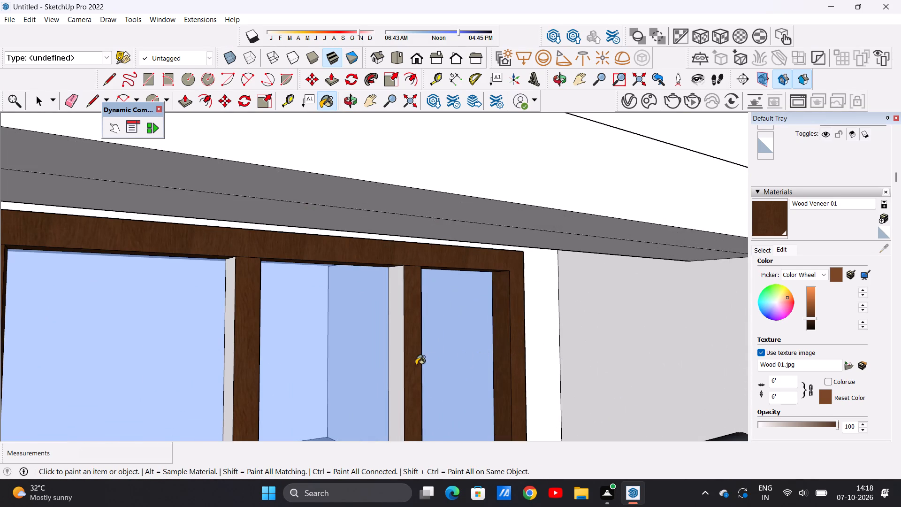
left_click(401, 364)
left_click(230, 350)
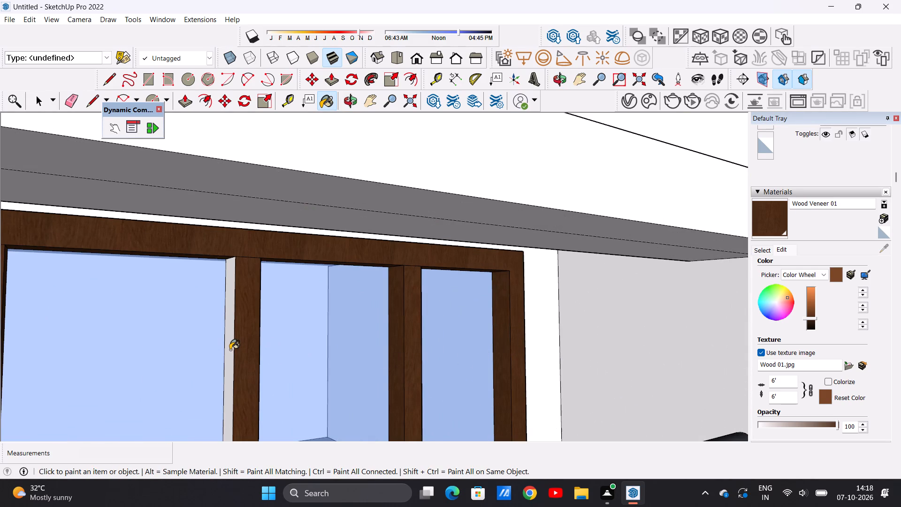
scroll(322, 335, "down", 9)
scroll(229, 347, "up", 10)
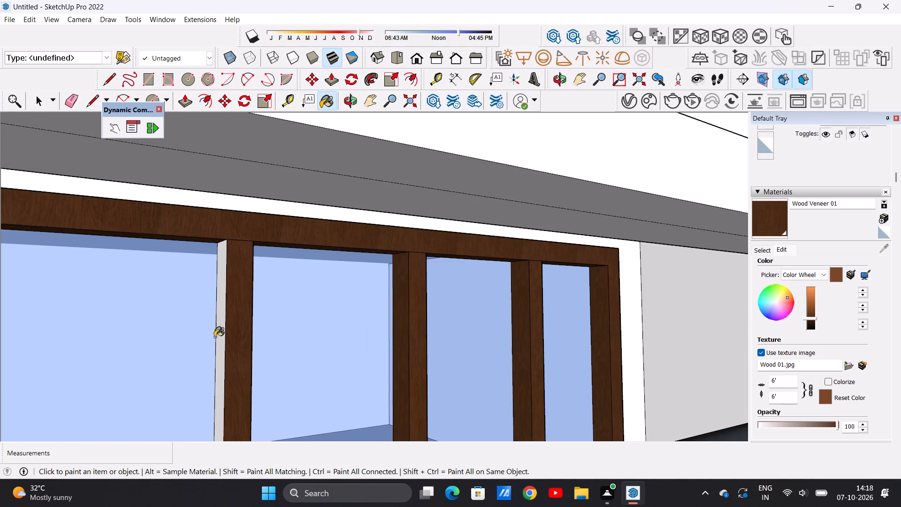
left_click(220, 332)
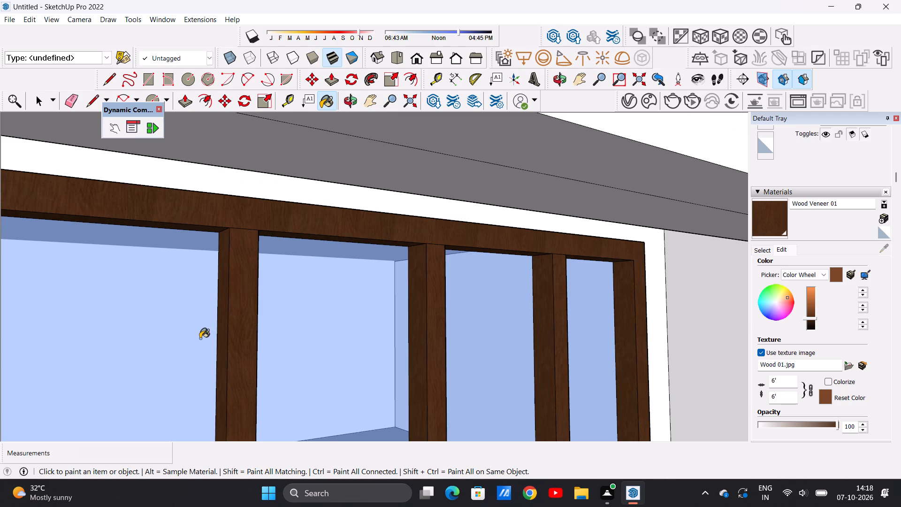
Paint the outer left edge of the same window's frame, where it projects from the wall, with Wood Veneer 01.
scroll(199, 339, "down", 17)
middle_click_drag(327, 334, 172, 338)
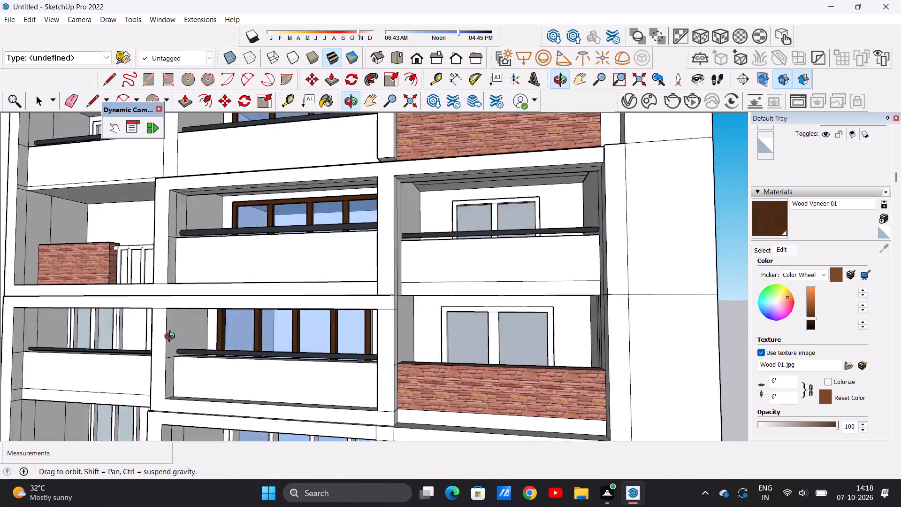
middle_click_drag(172, 338, 319, 339)
scroll(169, 355, "up", 12)
middle_click_drag(129, 320, 145, 315)
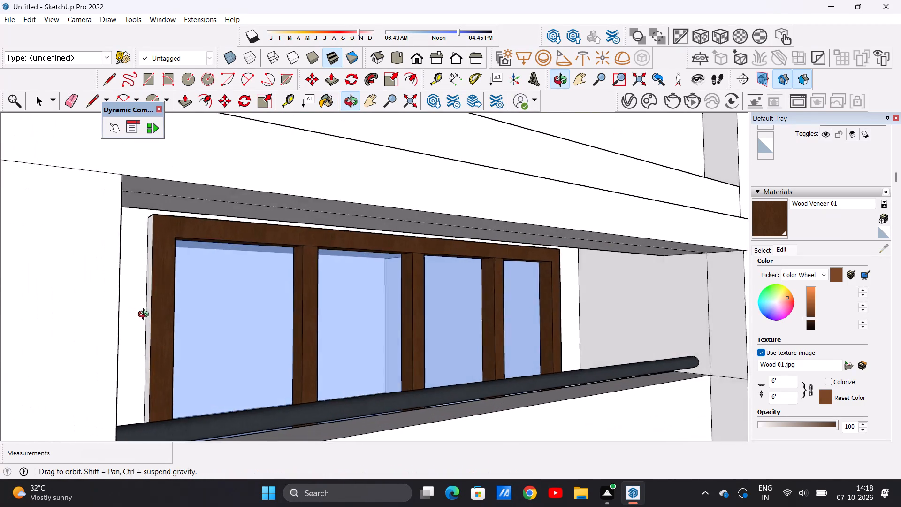
middle_click_drag(145, 315, 164, 311)
middle_click_drag(155, 316, 109, 328)
scroll(248, 297, "up", 9)
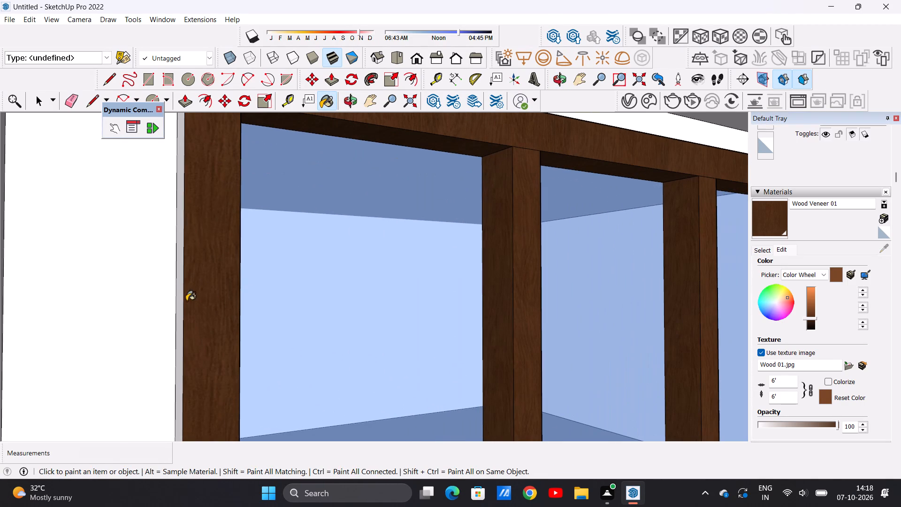
left_click(178, 307)
Apply Wood Veneer 01 to the front faces of the outer frame and three mullions on the next lower window, behind the white railing.
scroll(192, 315, "down", 18)
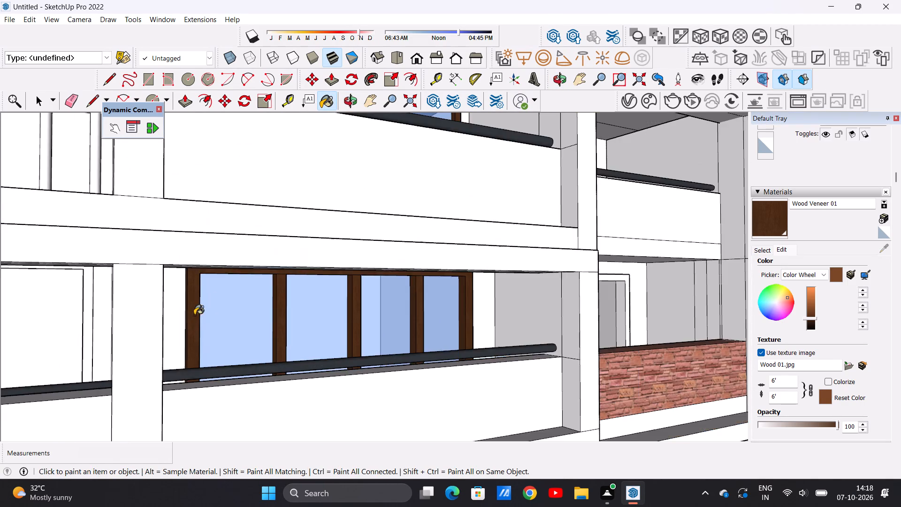
scroll(196, 288, "down", 20)
scroll(196, 288, "down", 2)
scroll(249, 325, "up", 8)
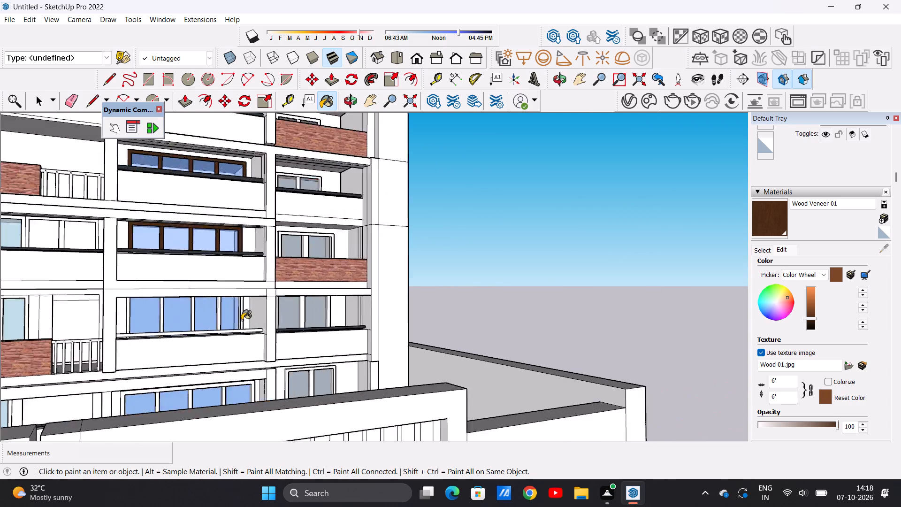
scroll(242, 320, "up", 4)
middle_click_drag(233, 306, 168, 300)
scroll(256, 299, "up", 14)
left_click(289, 251)
left_click(153, 291)
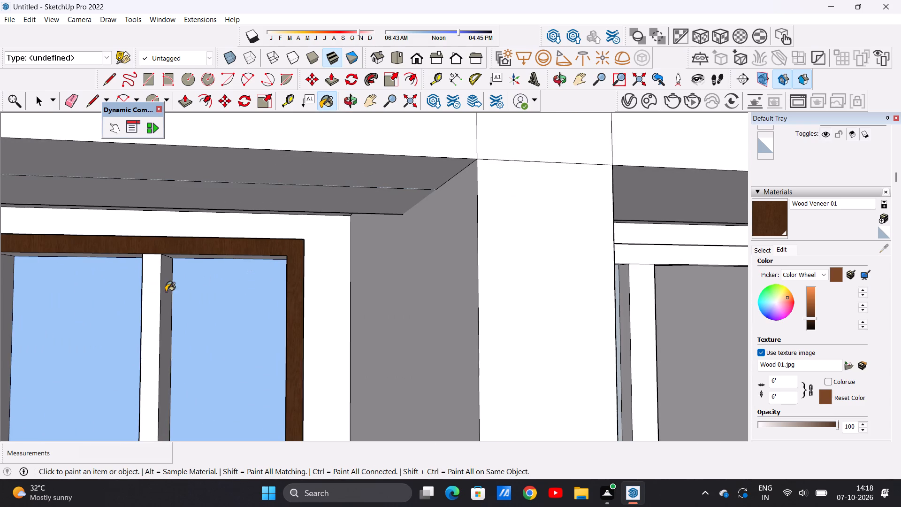
scroll(190, 290, "down", 16)
scroll(173, 303, "up", 5)
scroll(191, 292, "down", 1)
scroll(193, 292, "up", 4)
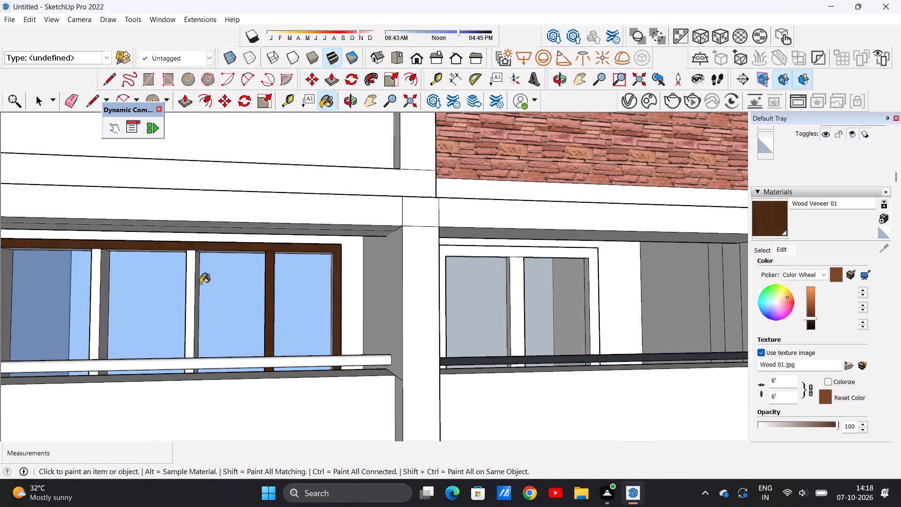
left_click(191, 294)
left_click(94, 312)
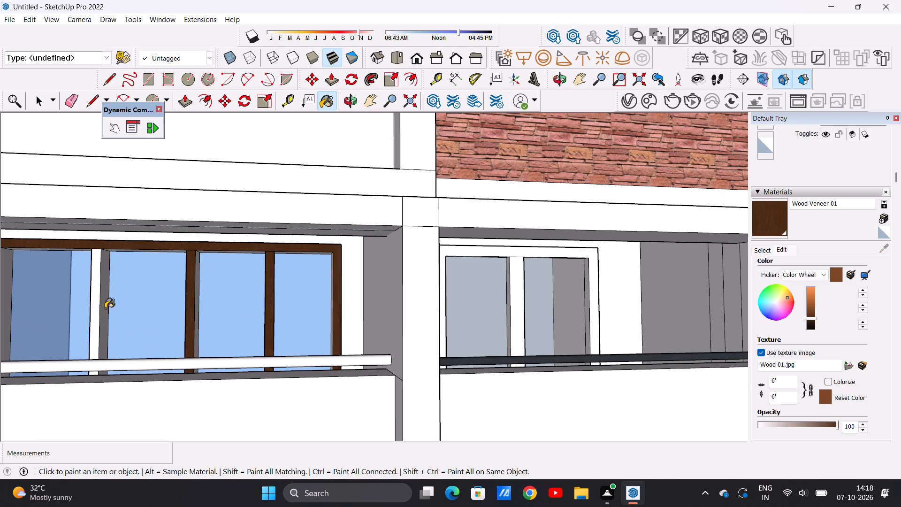
Paint the right-facing sides of the left jamb and three mullions on the white-railed balcony's window with Wood Veneer 01.
scroll(147, 307, "down", 12)
scroll(110, 307, "up", 10)
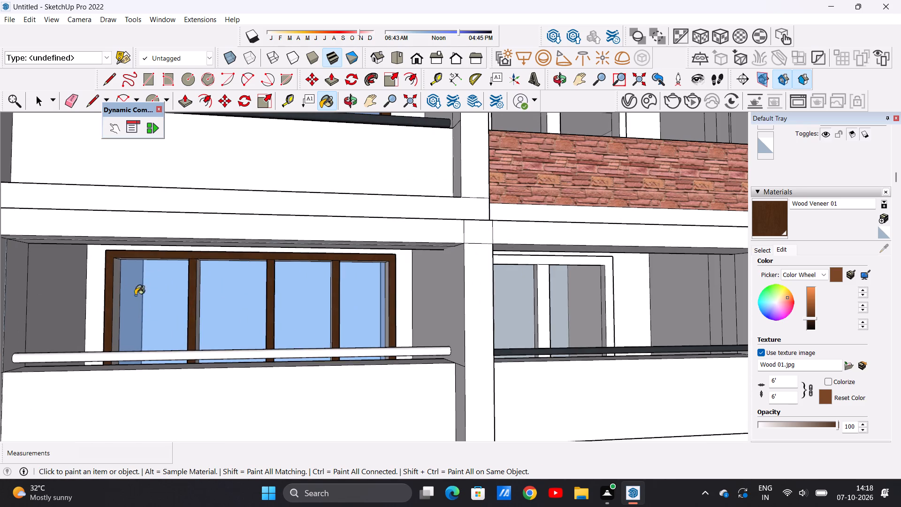
middle_click_drag(127, 299, 64, 300)
scroll(164, 291, "up", 8)
left_click(145, 299)
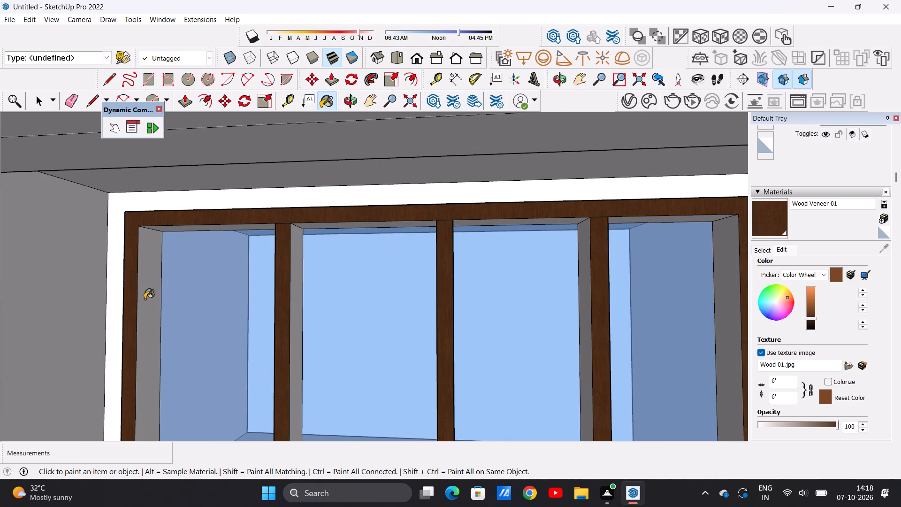
left_click(296, 301)
scroll(229, 317, "down", 5)
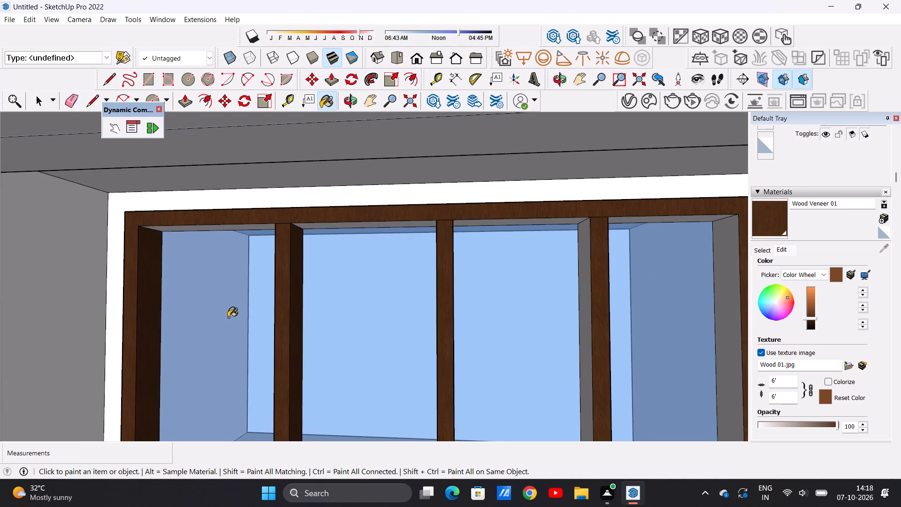
scroll(228, 317, "down", 13)
scroll(323, 315, "up", 6)
middle_click_drag(351, 310, 287, 315)
scroll(288, 311, "up", 6)
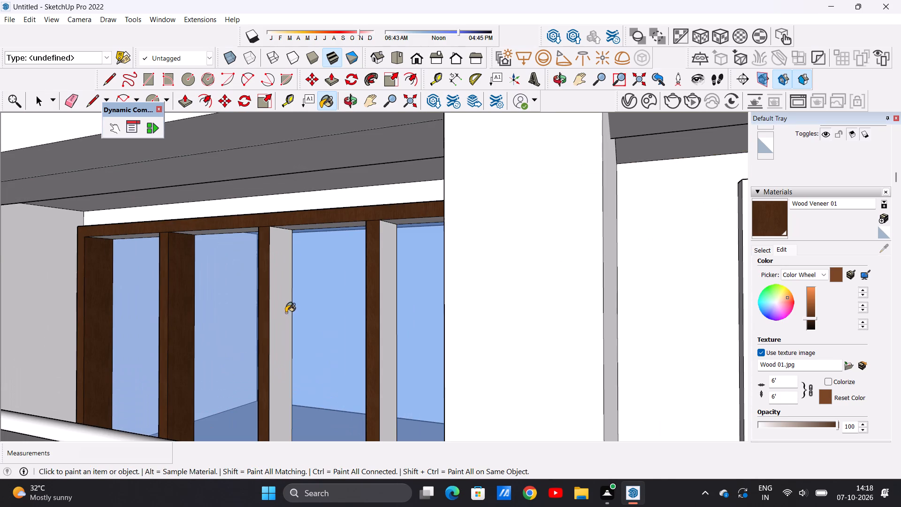
left_click(279, 313)
left_click(385, 323)
Paint the left-facing sides of the same window's right jamb and three mullions with Wood Veneer 01.
scroll(288, 324, "down", 6)
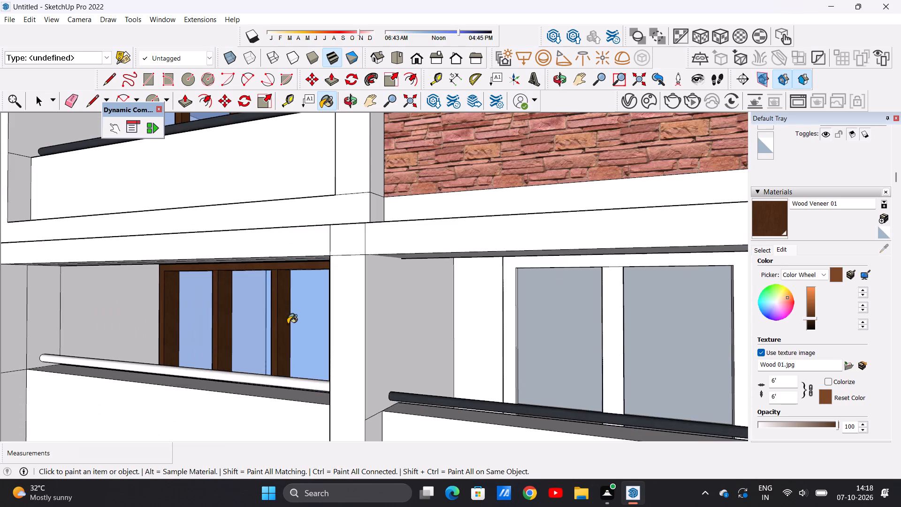
middle_click_drag(283, 325, 423, 321)
scroll(426, 310, "up", 7)
left_click(418, 305)
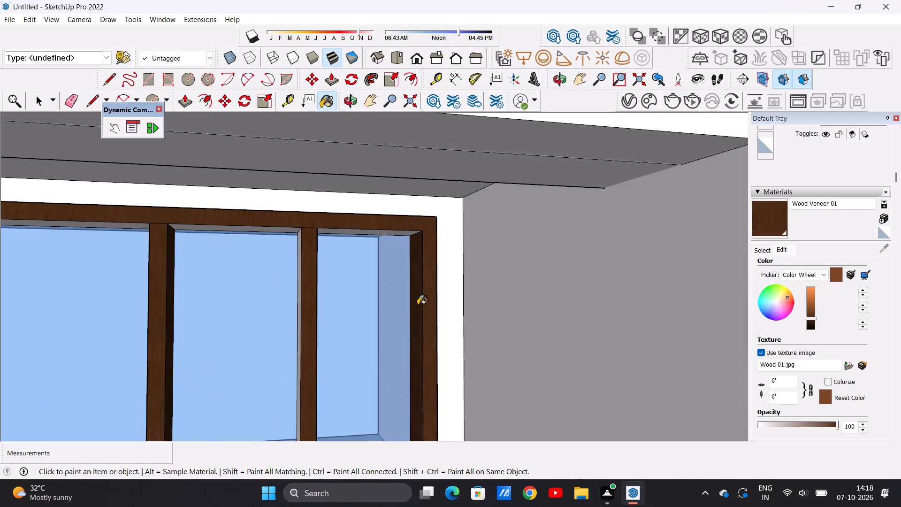
middle_click_drag(229, 316, 276, 313)
left_click(326, 301)
scroll(302, 320, "down", 10)
middle_click_drag(227, 312, 263, 322)
scroll(264, 321, "down", 1)
scroll(258, 308, "up", 5)
left_click(251, 307)
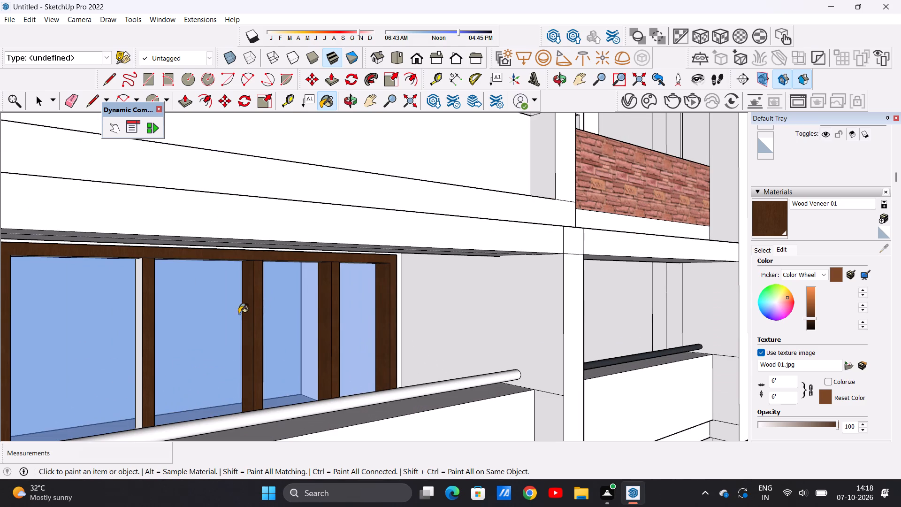
left_click(137, 314)
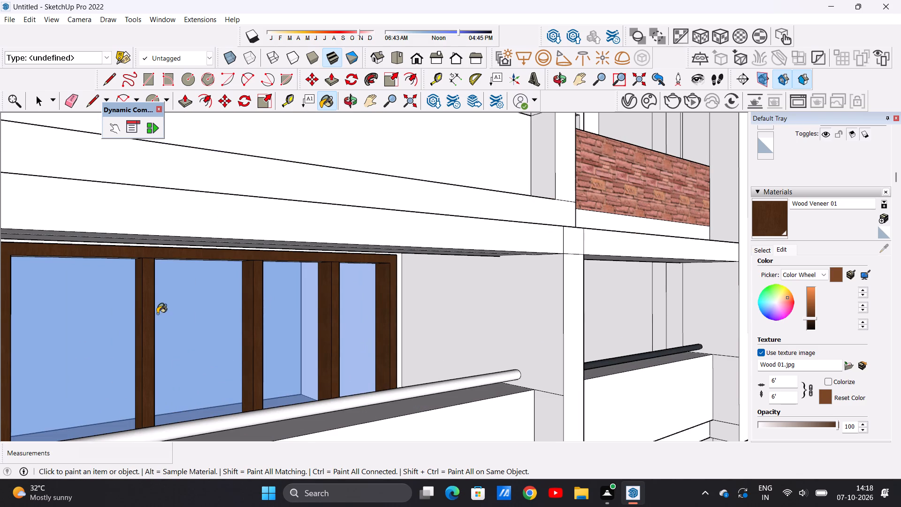
Paint the projecting outer left edge of the white-railed balcony's window frame with Wood Veneer 01.
scroll(165, 316, "down", 11)
middle_click_drag(176, 325, 62, 321)
scroll(176, 307, "up", 6)
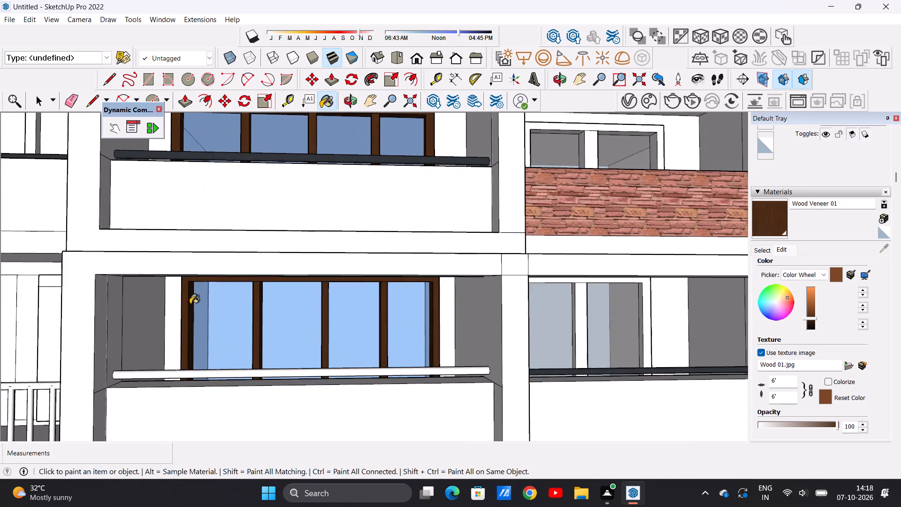
middle_click_drag(241, 314, 341, 325)
scroll(341, 325, "up", 4)
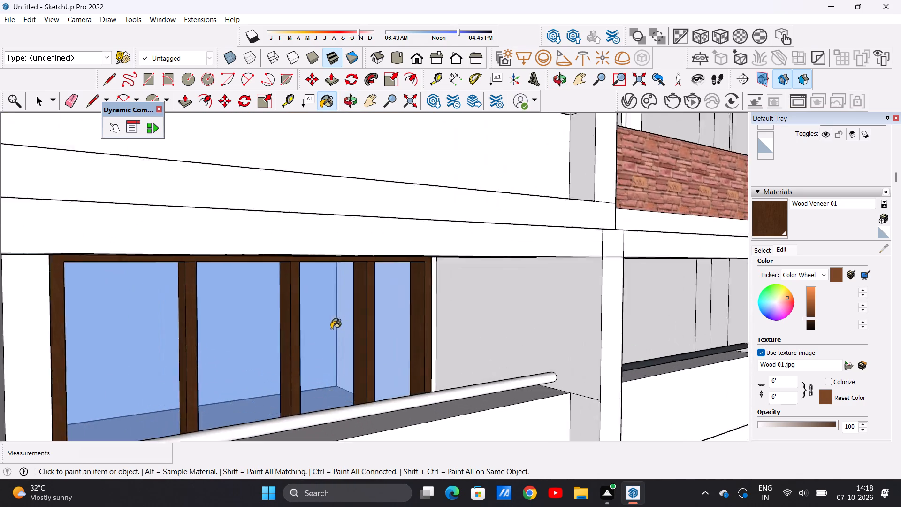
scroll(331, 329, "up", 2)
scroll(203, 332, "up", 2)
scroll(216, 318, "down", 12)
middle_click_drag(236, 333, 156, 316)
scroll(128, 312, "up", 7)
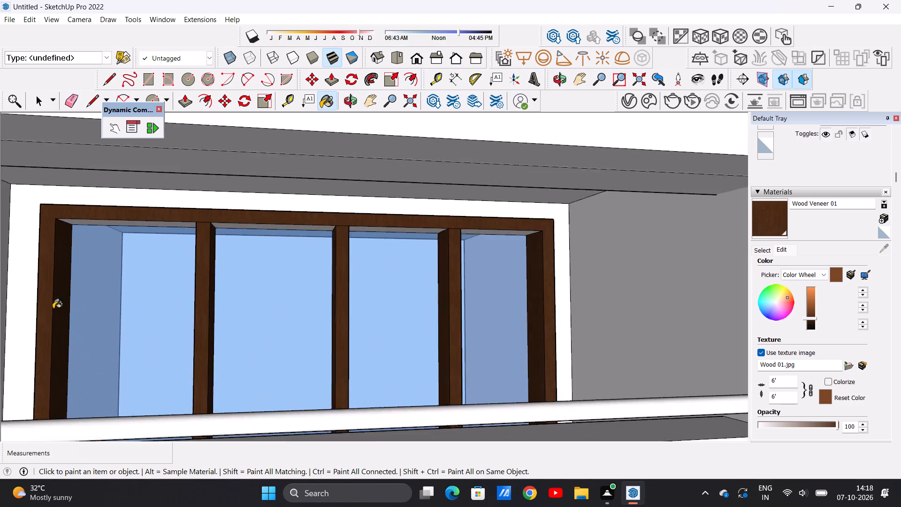
scroll(53, 309, "up", 2)
middle_click_drag(51, 309, 146, 315)
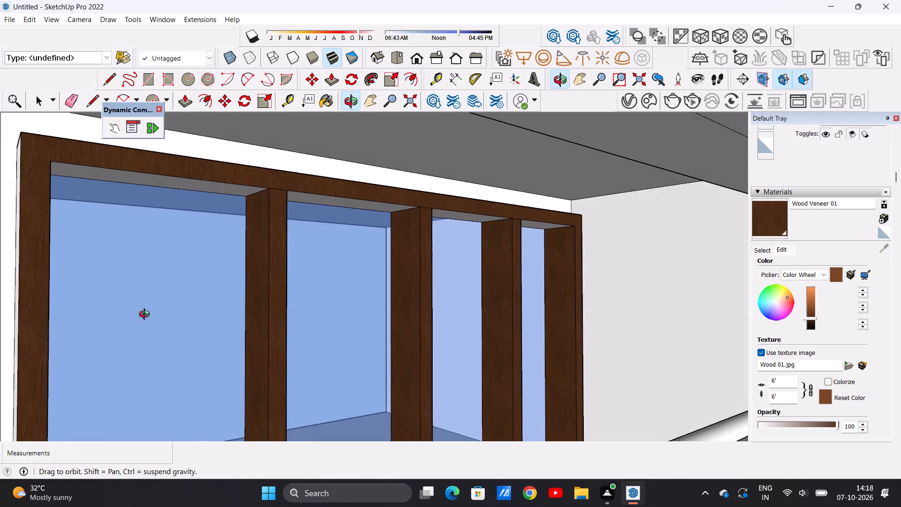
middle_click_drag(146, 315, 146, 315)
scroll(23, 290, "up", 4)
middle_click_drag(12, 285, 32, 286)
left_click(37, 282)
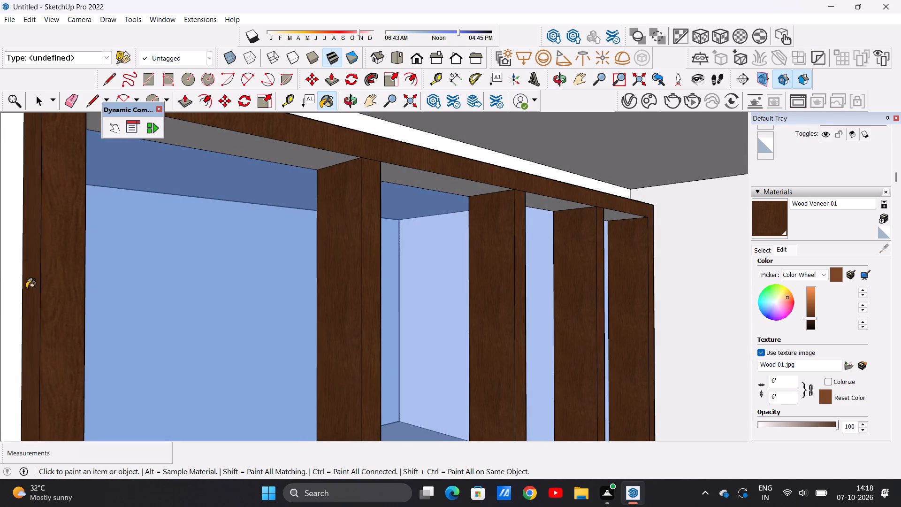
Paint the underside of the same window's top frame with Wood Veneer 01 in all four bays between the mullions.
scroll(18, 309, "down", 20)
scroll(18, 309, "down", 3)
middle_click_drag(130, 327, 64, 279)
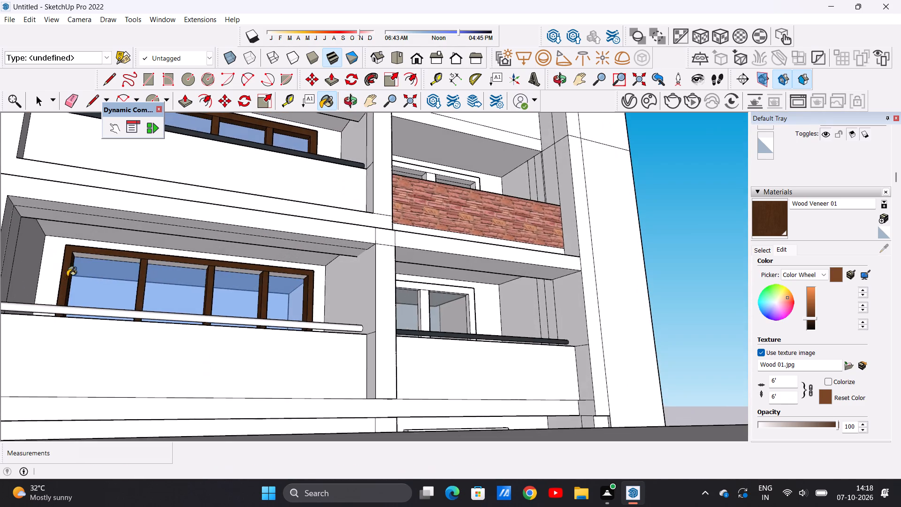
scroll(115, 245, "up", 18)
left_click(136, 295)
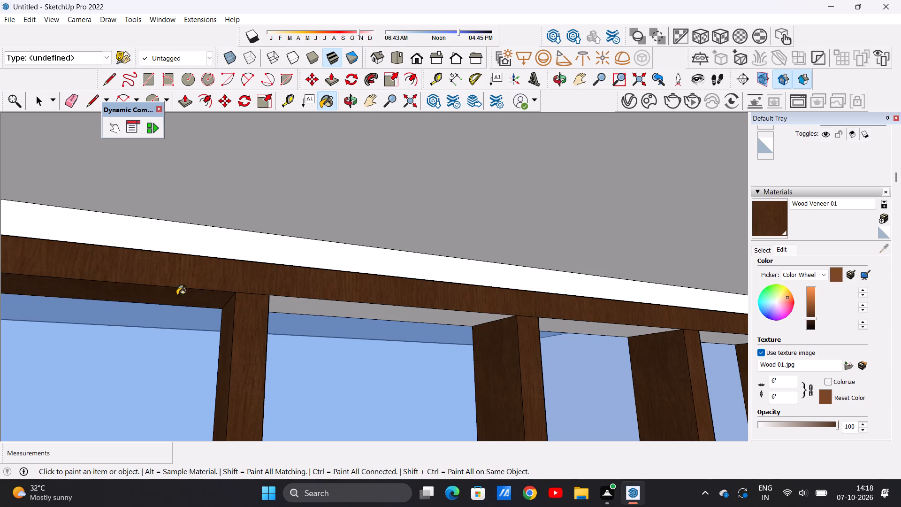
left_click(282, 305)
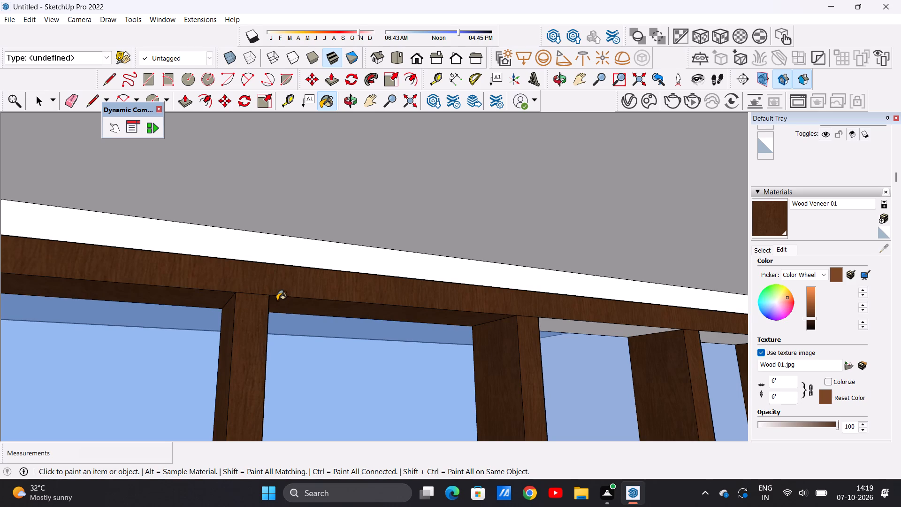
scroll(0, 324, "down", 12)
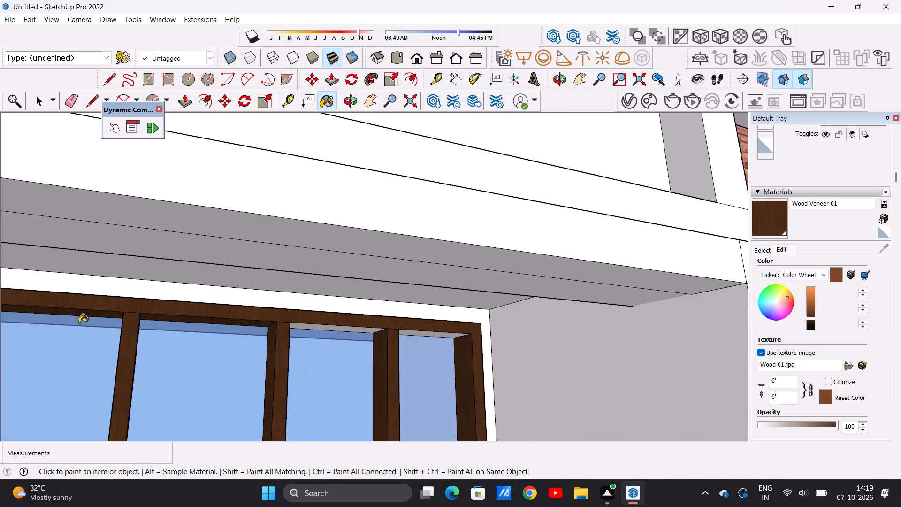
scroll(79, 323, "down", 5)
middle_click_drag(278, 373, 259, 341)
scroll(254, 323, "up", 9)
scroll(252, 323, "down", 1)
scroll(252, 323, "up", 2)
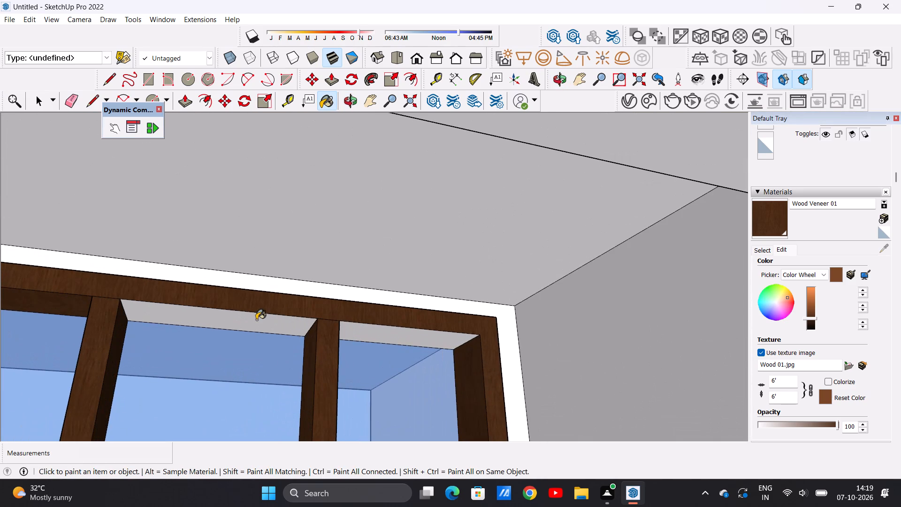
left_click(256, 320)
left_click(351, 330)
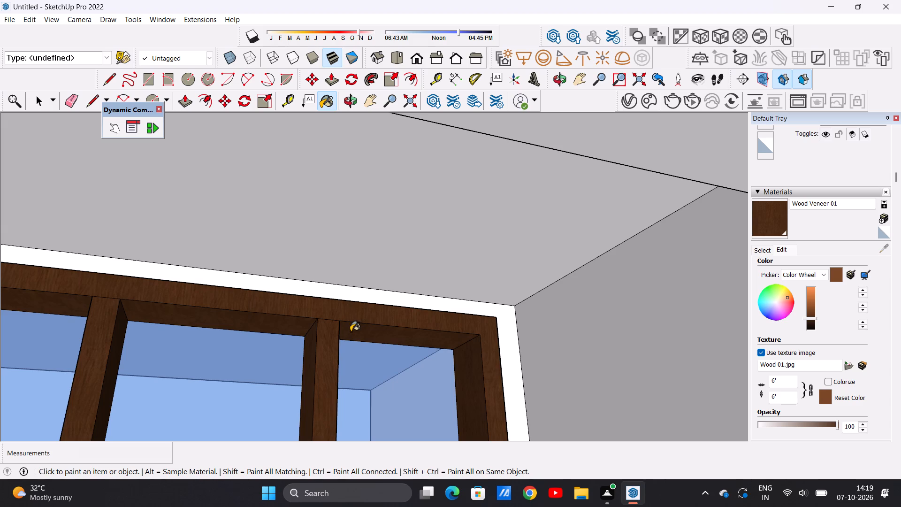
key("space")
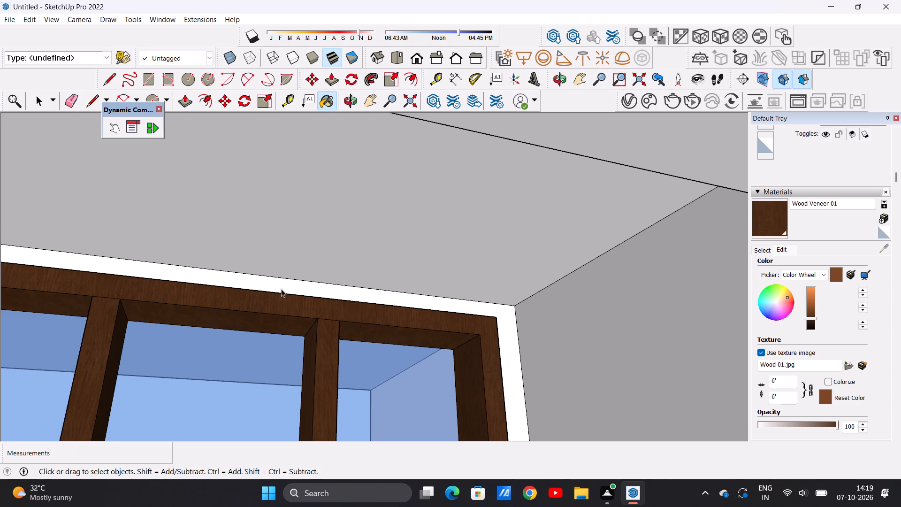
Apply Wood Veneer 01 to the front faces of the outer frame and three mullions on the lowest window of the middle column.
scroll(275, 320, "down", 20)
scroll(275, 320, "down", 4)
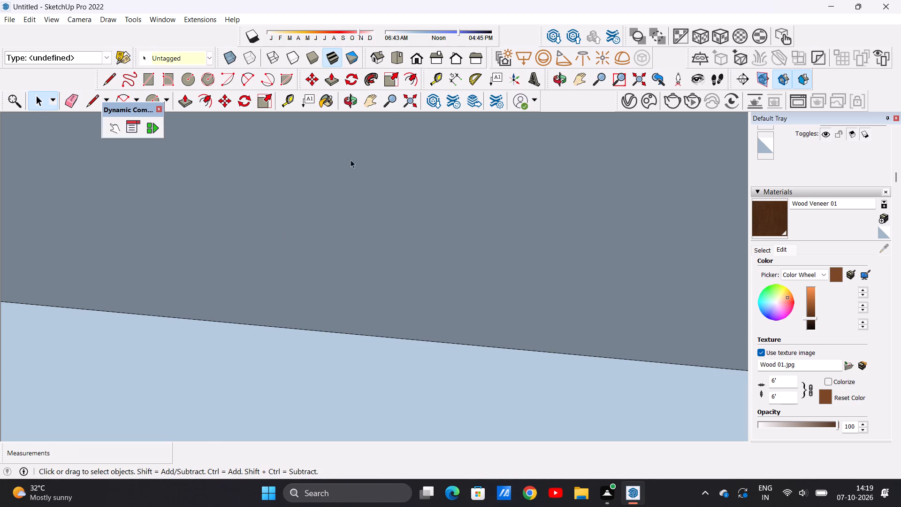
left_click(416, 58)
scroll(368, 252, "down", 9)
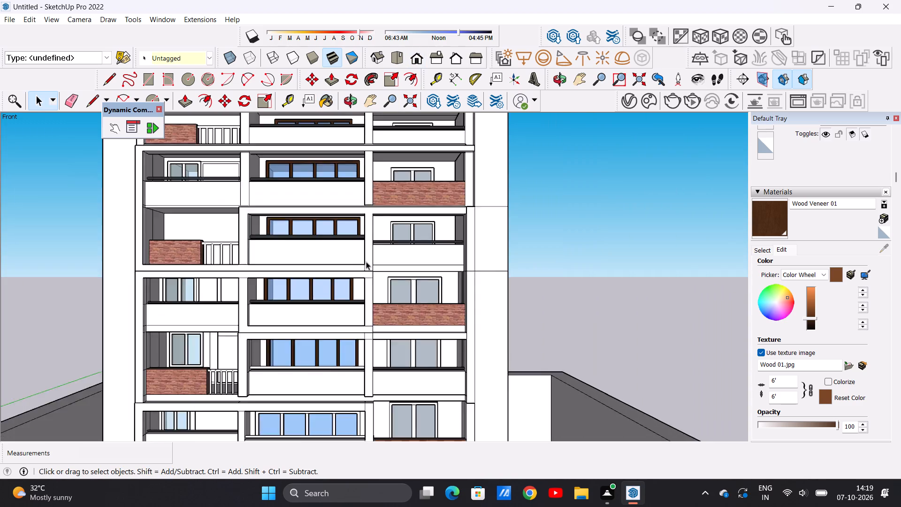
scroll(366, 261, "down", 9)
scroll(338, 333, "up", 16)
middle_click_drag(336, 344, 332, 384)
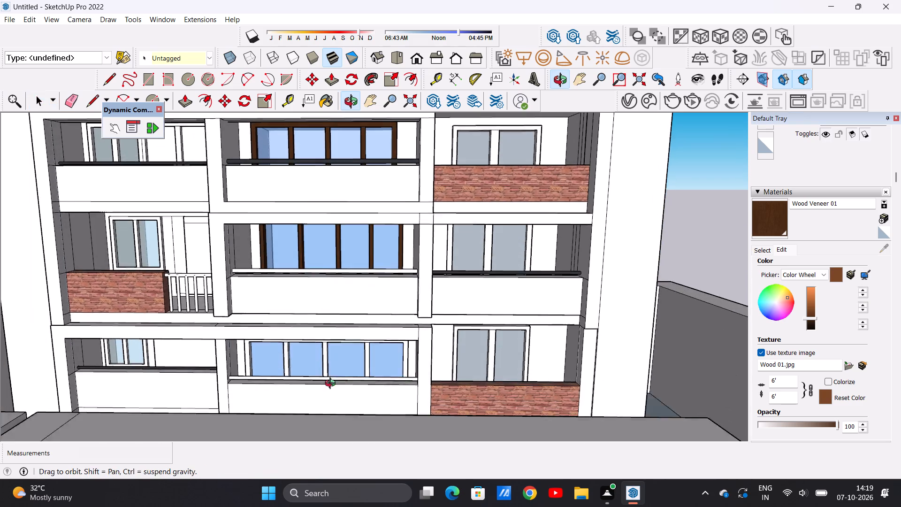
middle_click_drag(332, 384, 332, 385)
scroll(351, 372, "up", 8)
middle_click_drag(363, 357, 358, 336)
scroll(389, 309, "up", 5)
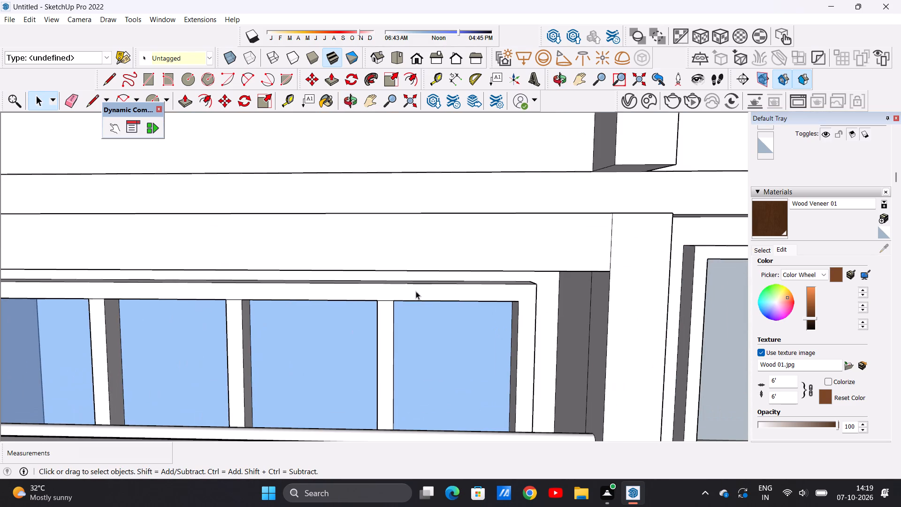
left_click(764, 214)
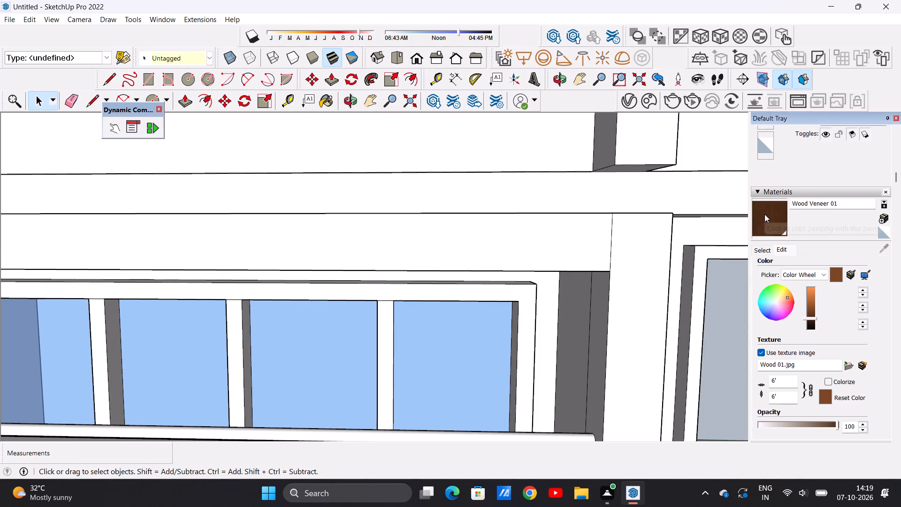
left_click(428, 294)
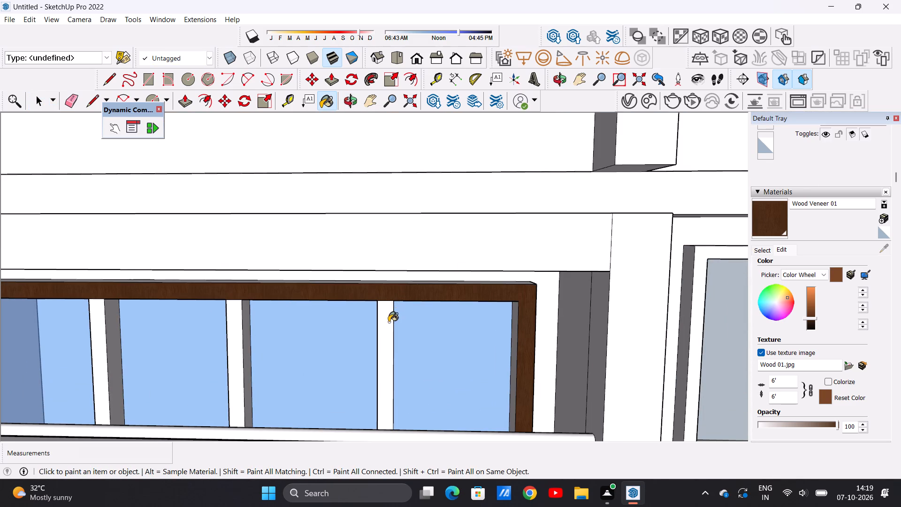
left_click(389, 322)
left_click(237, 334)
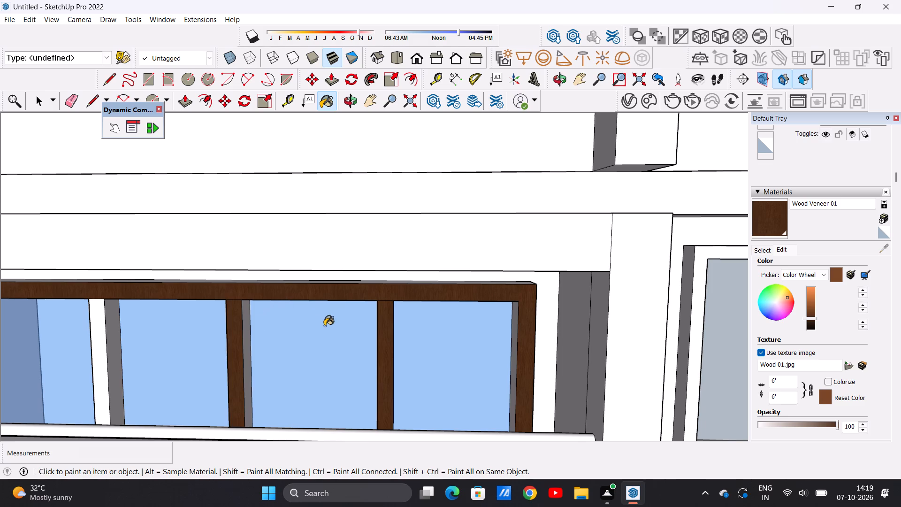
scroll(335, 321, "down", 6)
scroll(195, 323, "down", 1)
scroll(193, 325, "up", 5)
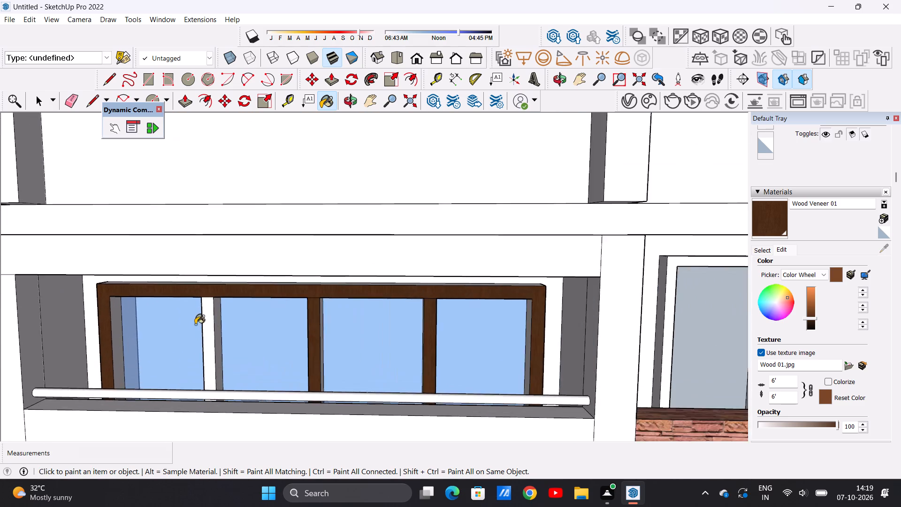
scroll(195, 324, "up", 4)
left_click(212, 327)
Paint the right-facing sides of the lowest window's left jamb and three mullions with Wood Veneer 01.
left_click(222, 321)
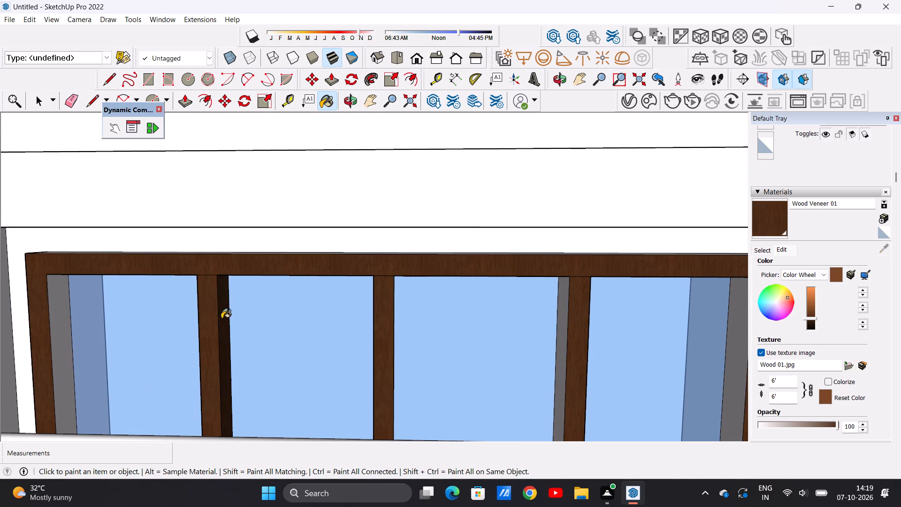
left_click(54, 314)
scroll(66, 309, "down", 5)
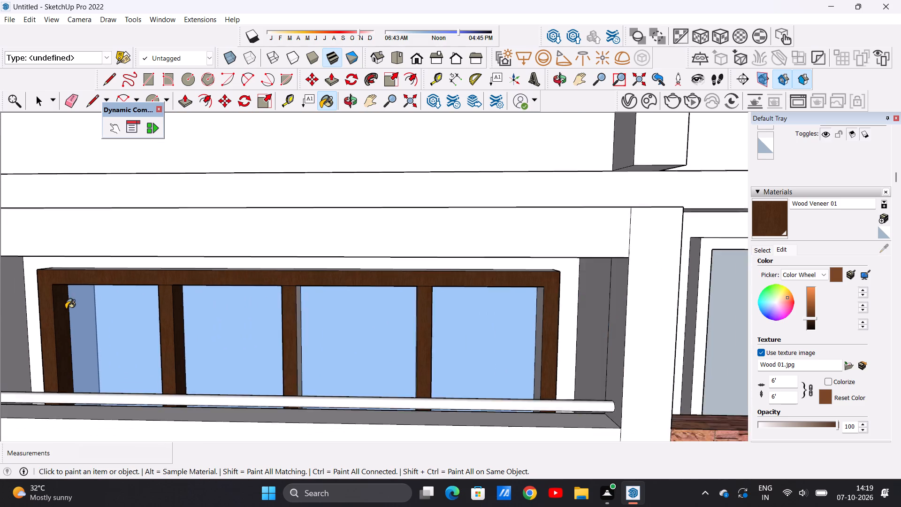
scroll(66, 309, "down", 3)
middle_click_drag(285, 368, 205, 343)
scroll(316, 341, "up", 6)
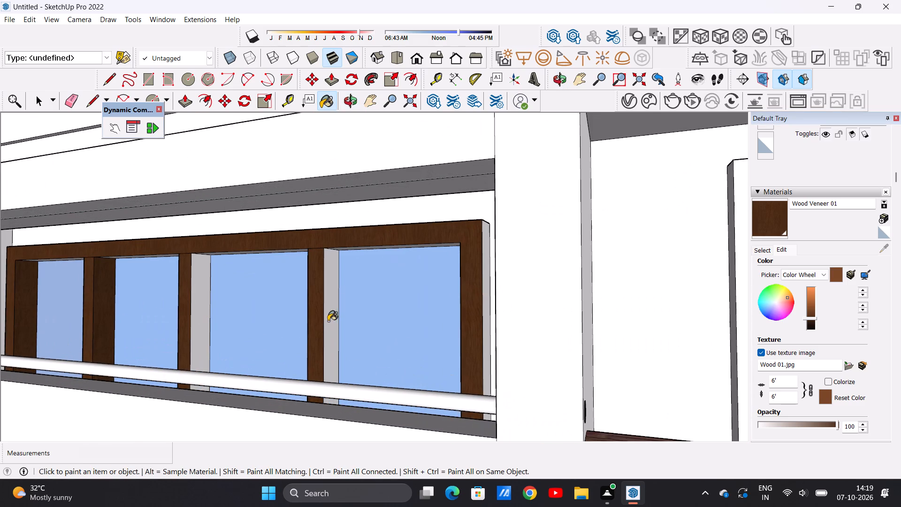
left_click(328, 321)
left_click(198, 314)
Paint the left-facing sides of the lowest window's right jamb and its middle and right mullions with Wood Veneer 01.
scroll(297, 336, "down", 5)
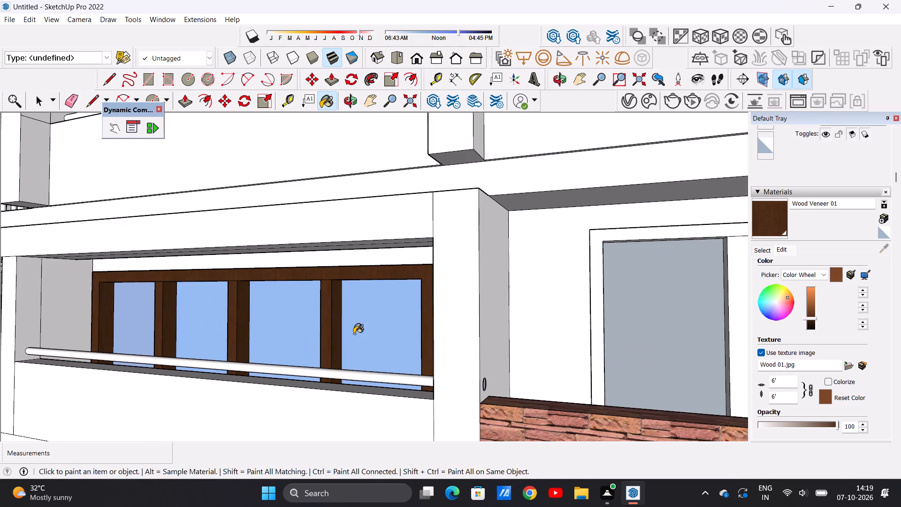
middle_click_drag(222, 297, 438, 297)
scroll(527, 311, "up", 3)
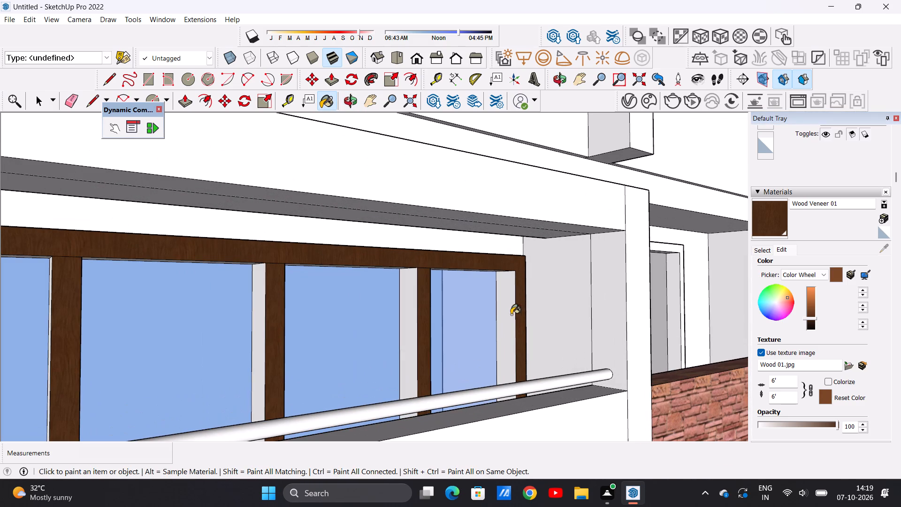
left_click(506, 316)
left_click(410, 313)
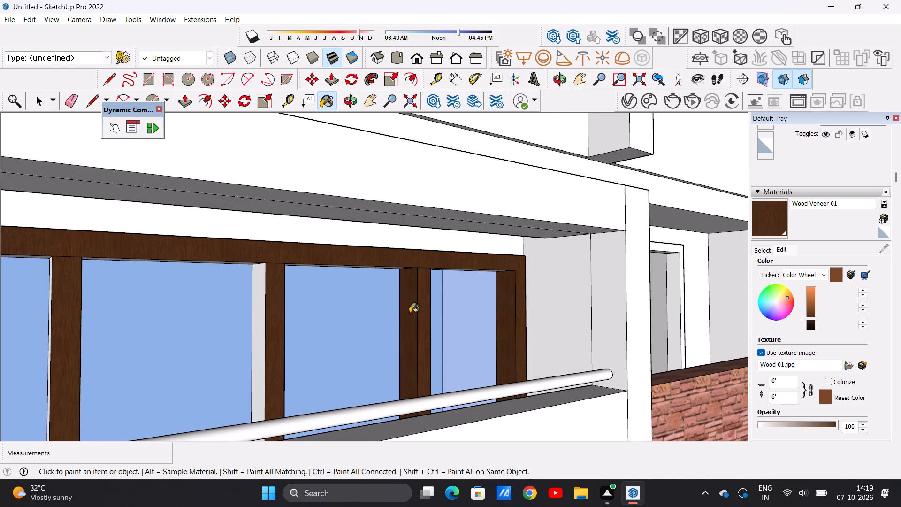
left_click(259, 309)
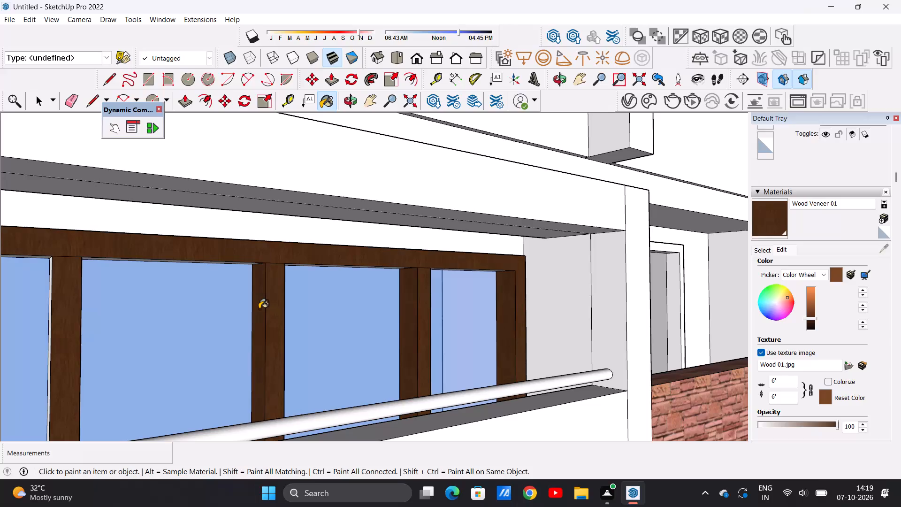
Paint the left-facing side of the lowest window's leftmost mullion with Wood Veneer 01.
scroll(30, 108, "down", 1)
scroll(171, 262, "down", 4)
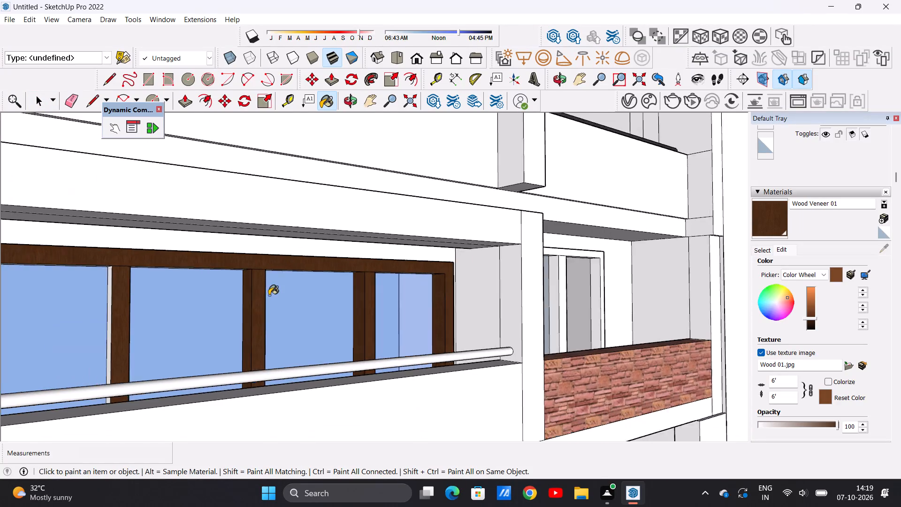
scroll(269, 295, "down", 4)
scroll(189, 305, "up", 1)
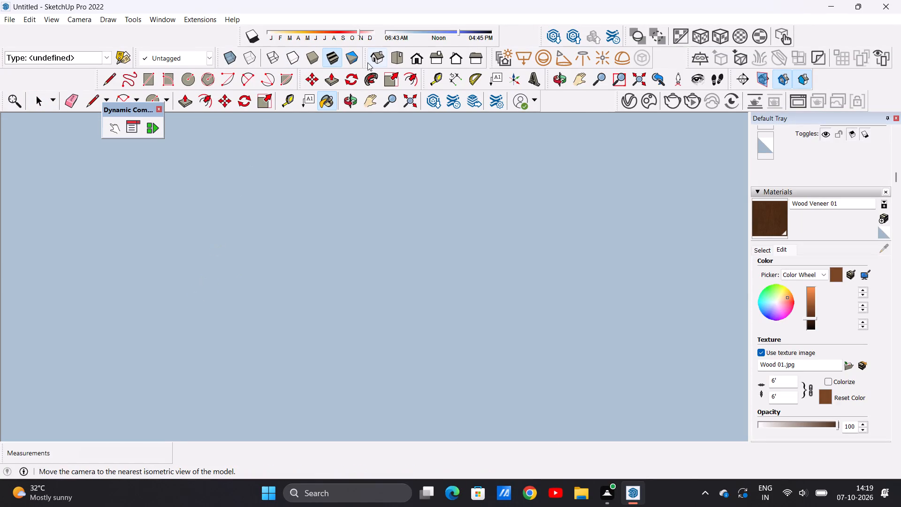
left_click(412, 57)
scroll(366, 229, "down", 13)
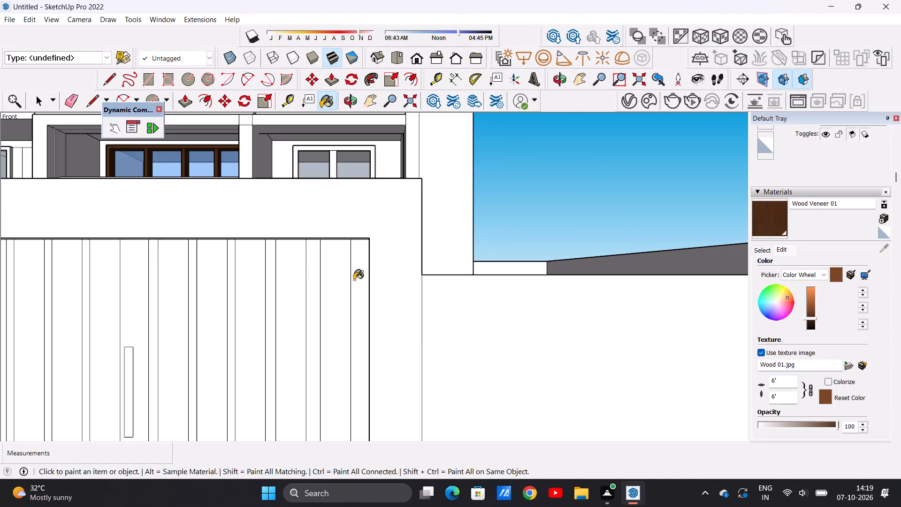
scroll(354, 280, "down", 18)
scroll(269, 248, "up", 7)
middle_click_drag(311, 288, 329, 379)
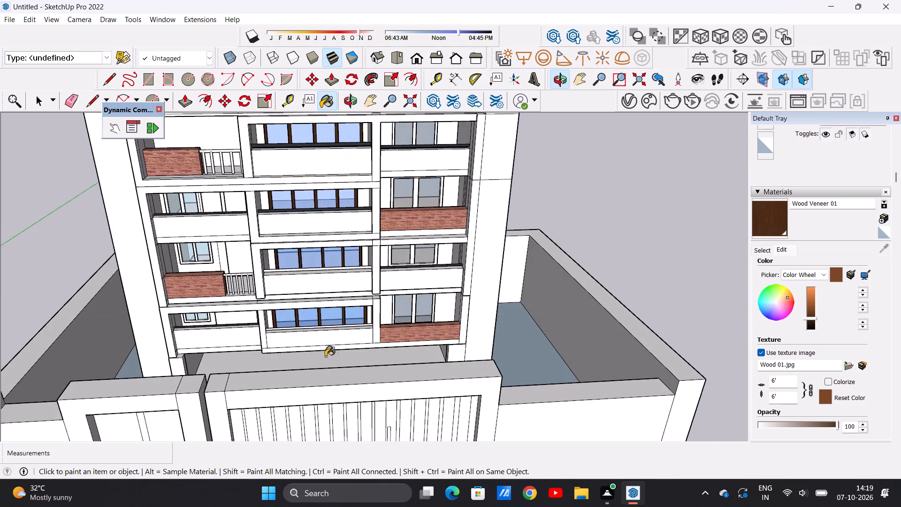
scroll(302, 340, "up", 6)
scroll(283, 297, "up", 7)
middle_click_drag(264, 296, 326, 271)
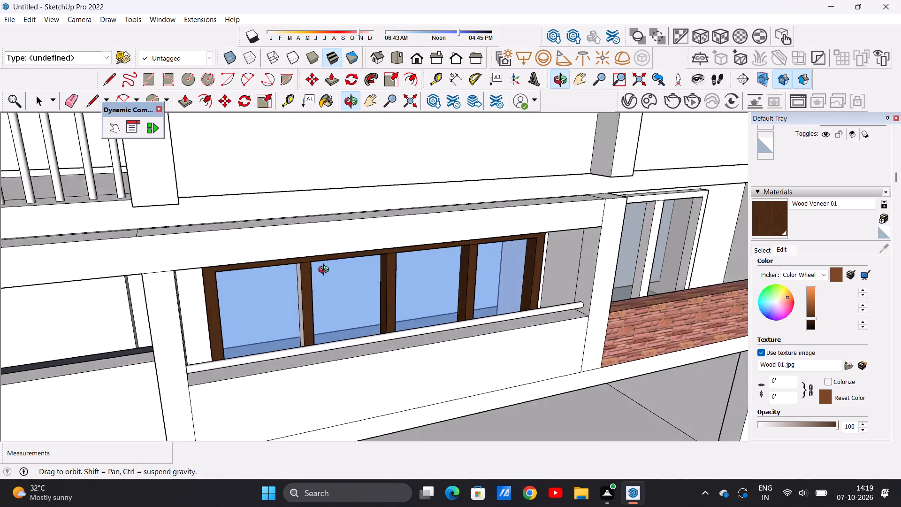
middle_click_drag(326, 271, 326, 270)
scroll(288, 346, "up", 11)
left_click(322, 297)
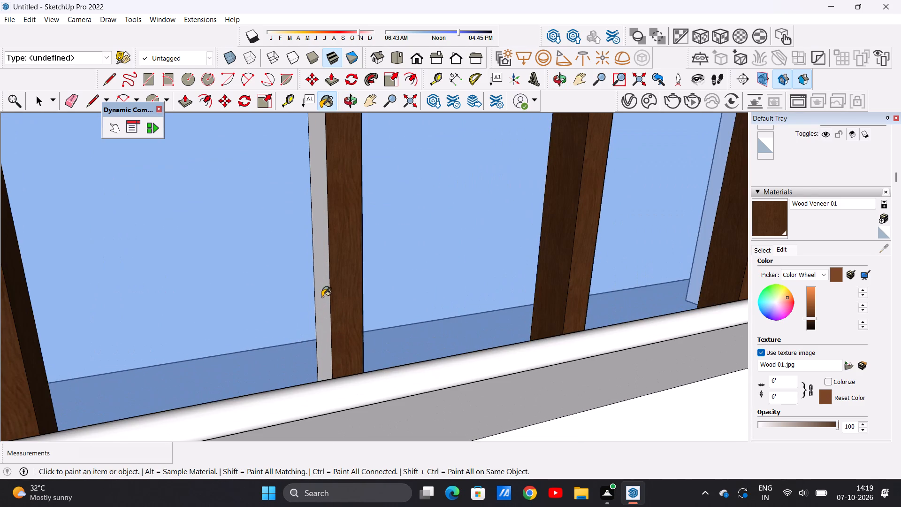
Paint the outer left edge of the lowest window's frame, where it projects from the wall, with Wood Veneer 01.
scroll(316, 343, "down", 8)
middle_click_drag(190, 323, 230, 293)
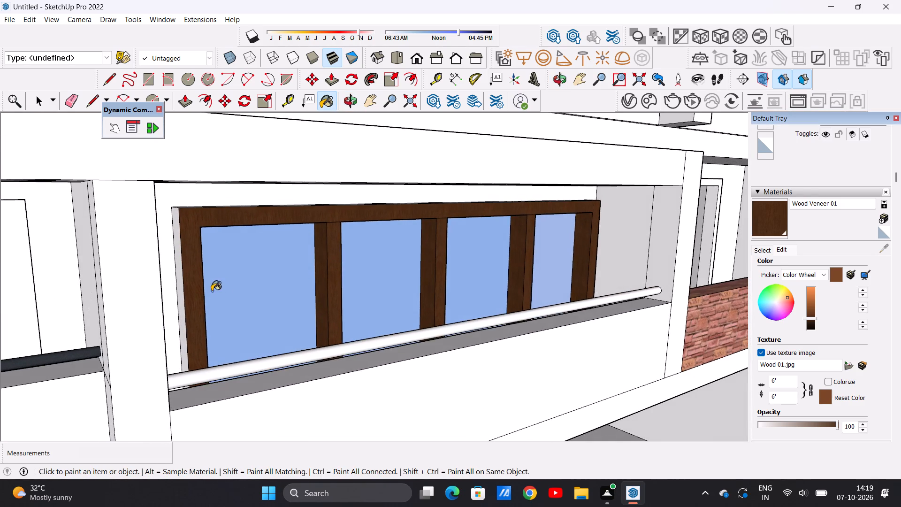
scroll(201, 286, "up", 6)
left_click(169, 271)
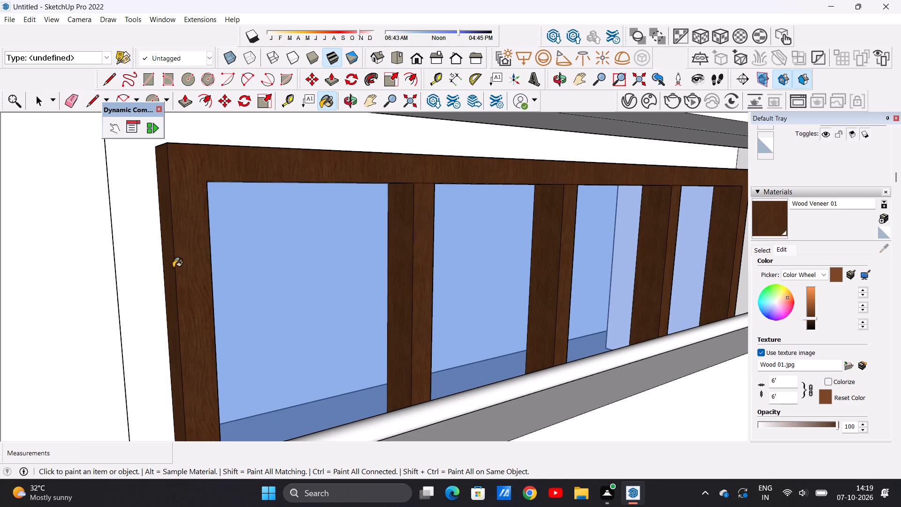
Paint the top edge of the lowest window's frame, where it projects from the wall, with Wood Veneer 01.
scroll(206, 187, "up", 1)
middle_click_drag(206, 186, 199, 229)
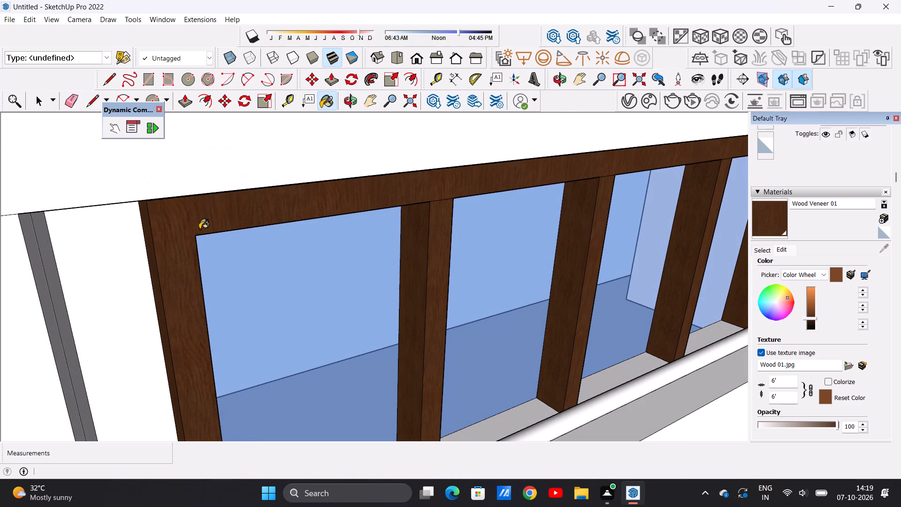
middle_click_drag(197, 228, 195, 217)
scroll(191, 187, "up", 4)
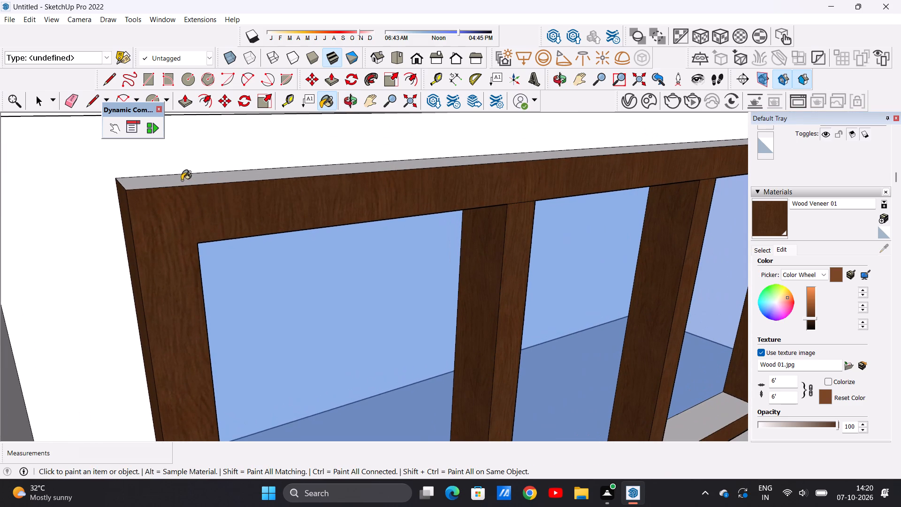
left_click(180, 180)
key("space")
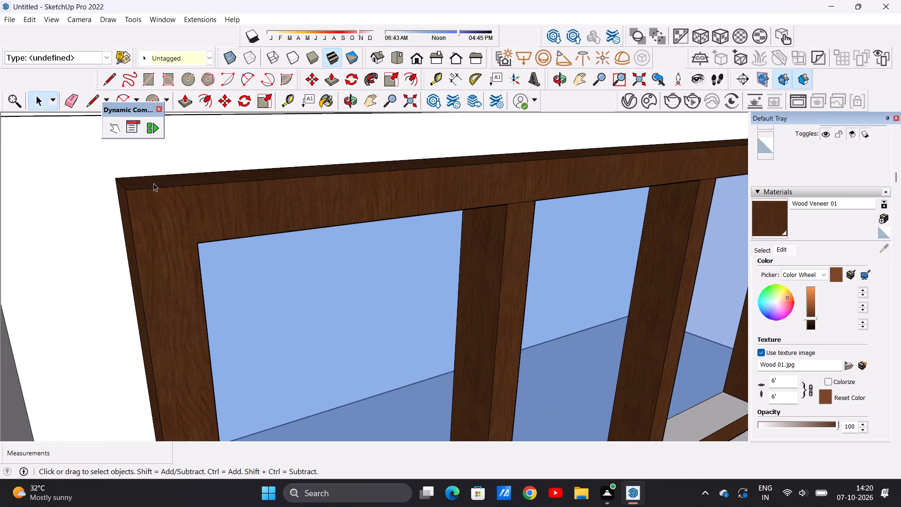
Examine the whole front facade to check the painted middle windows and the remaining unpainted windows on each floor.
scroll(158, 181, "down", 20)
scroll(158, 181, "down", 6)
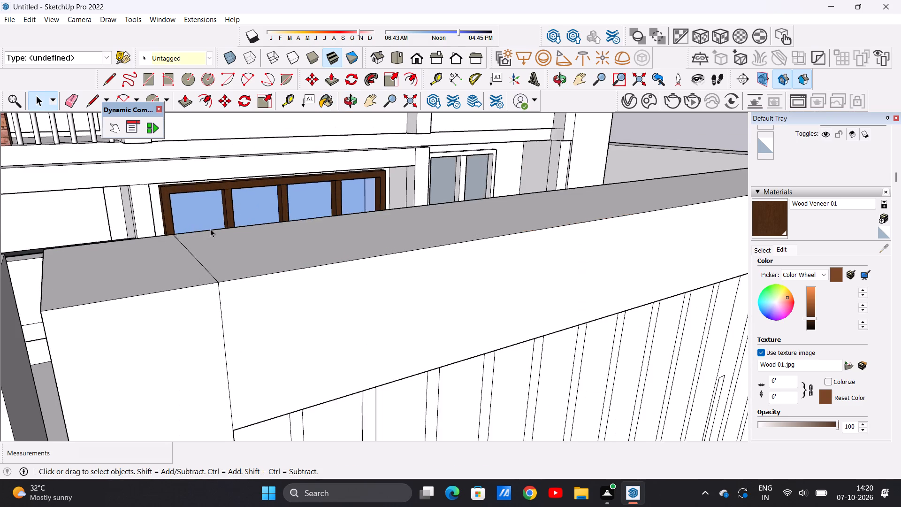
scroll(210, 229, "down", 20)
scroll(210, 229, "down", 11)
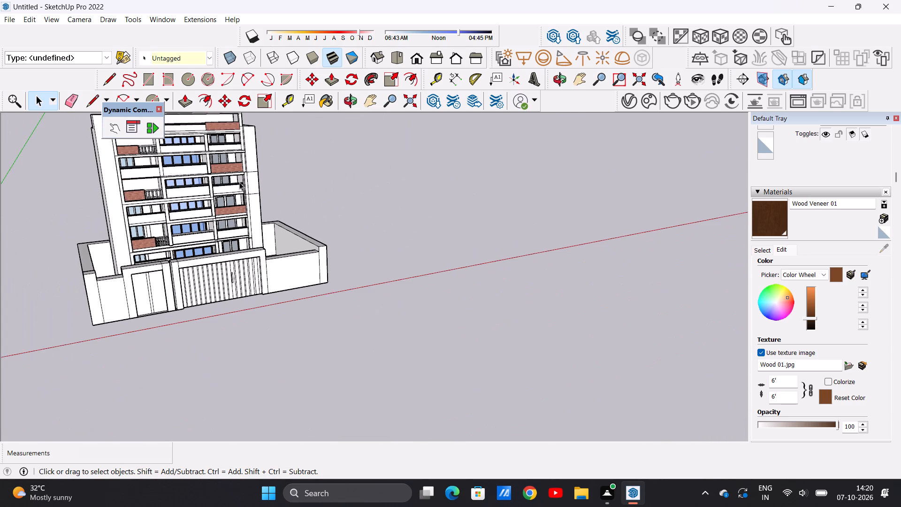
middle_click_drag(234, 180, 200, 179)
scroll(184, 185, "down", 7)
middle_click_drag(197, 172, 185, 156)
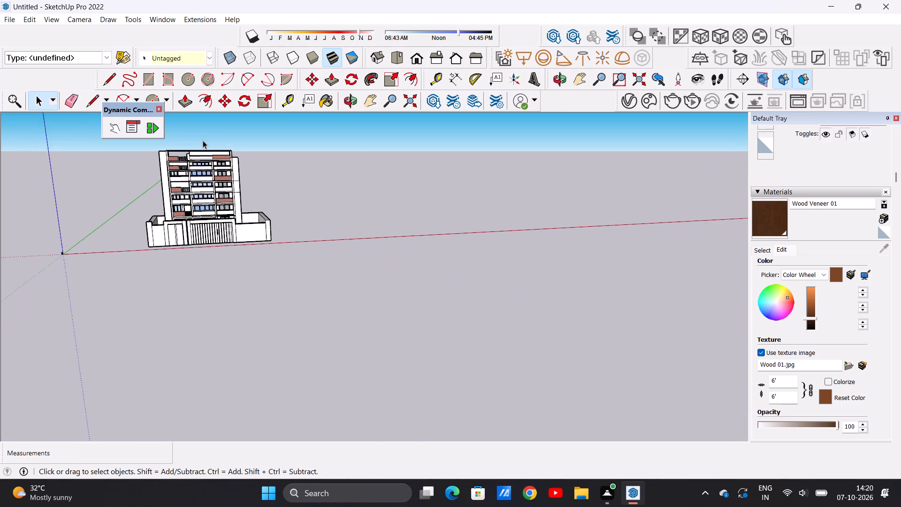
scroll(203, 152, "up", 8)
scroll(207, 168, "down", 1)
scroll(207, 168, "up", 3)
middle_click_drag(200, 219, 193, 197)
scroll(206, 171, "up", 9)
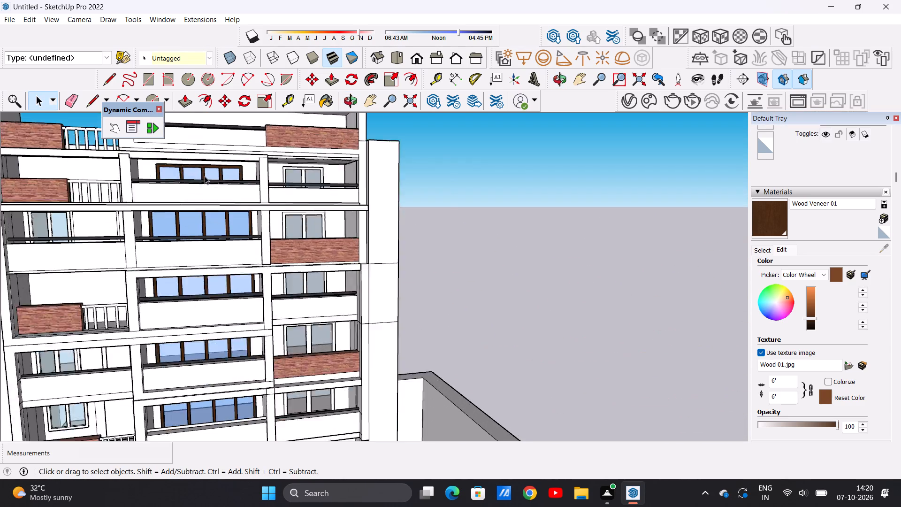
scroll(205, 176, "up", 2)
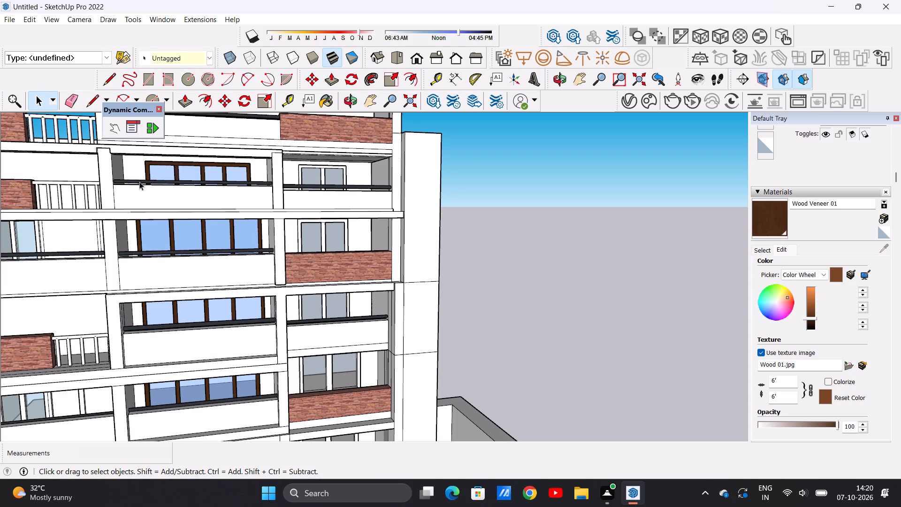
scroll(158, 207, "down", 20)
scroll(158, 207, "down", 6)
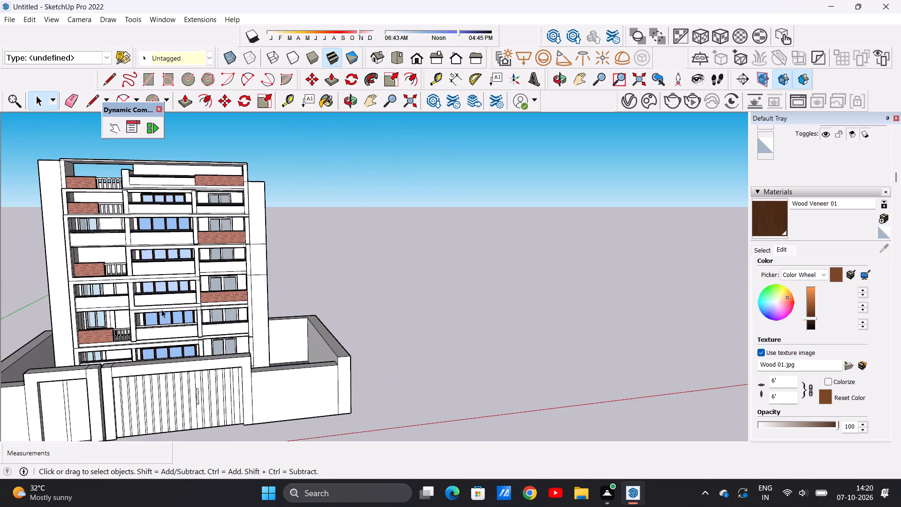
scroll(163, 310, "up", 4)
scroll(159, 299, "down", 8)
scroll(166, 228, "up", 4)
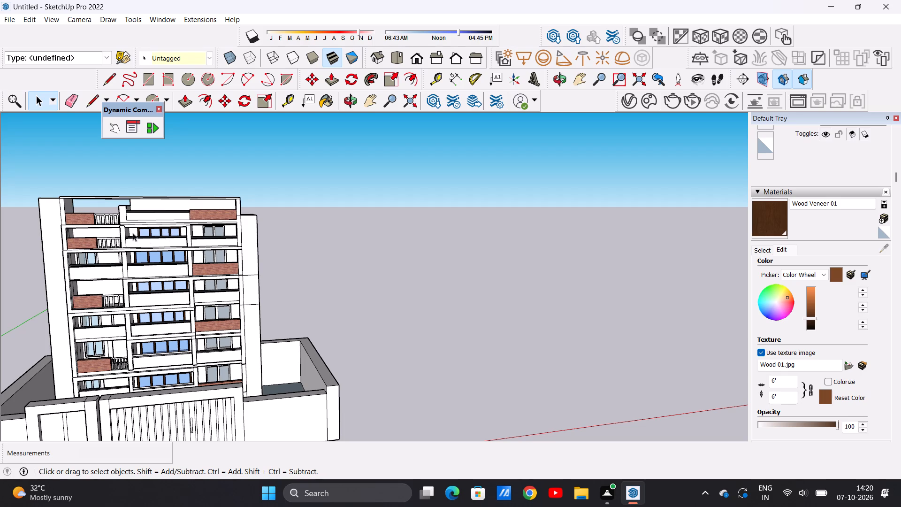
scroll(190, 271, "down", 20)
scroll(190, 271, "down", 20)
scroll(190, 271, "down", 1)
scroll(168, 329, "up", 7)
scroll(195, 274, "up", 6)
middle_click_drag(184, 272, 178, 263)
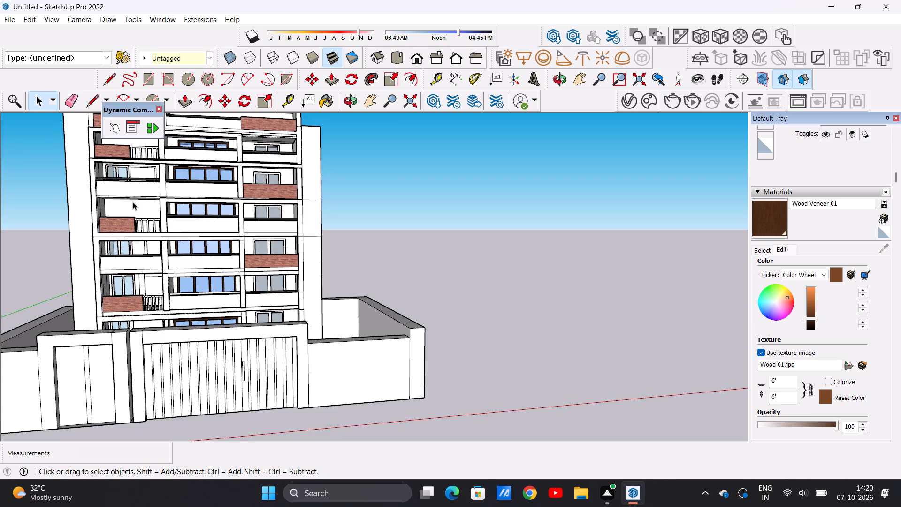
Paint the front faces of the topmost right-hand balcony window's frame and mullion with Formica Laminate Dark from Synthetic Surfaces.
scroll(134, 223, "down", 5)
scroll(239, 199, "up", 15)
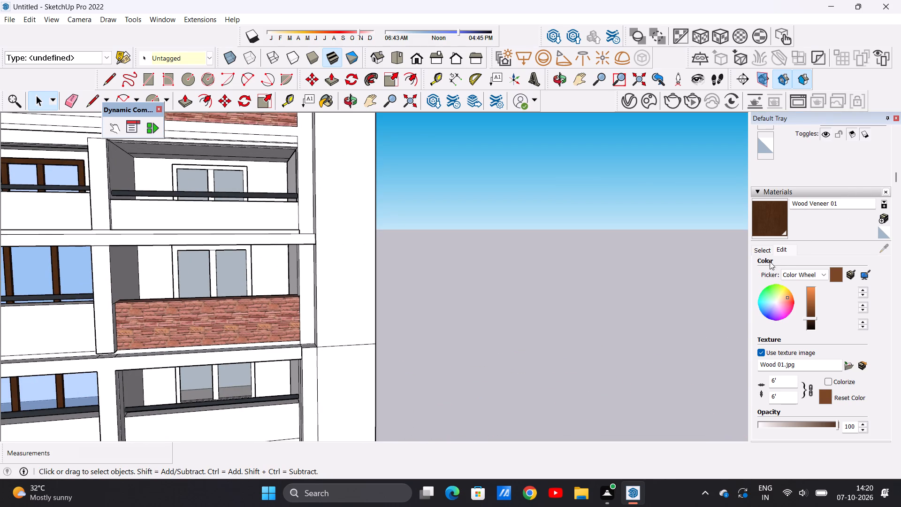
left_click(758, 251)
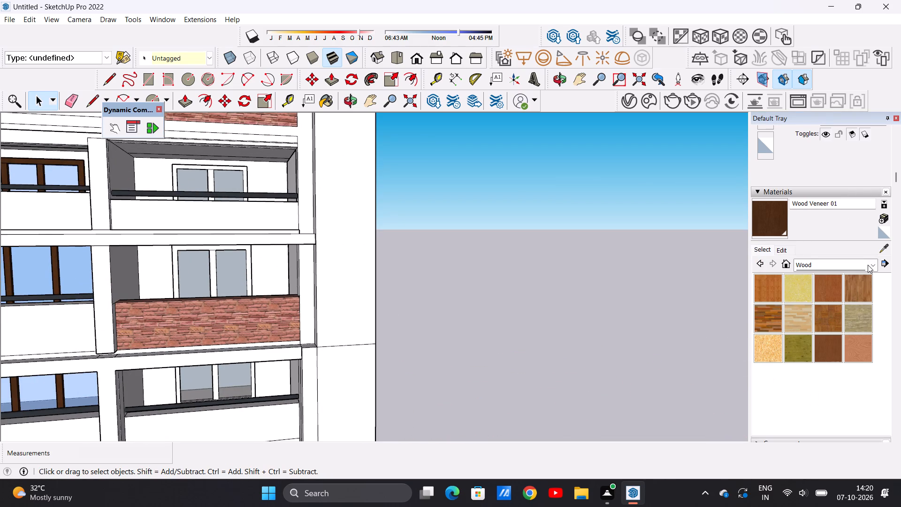
left_click(868, 265)
left_click(853, 379)
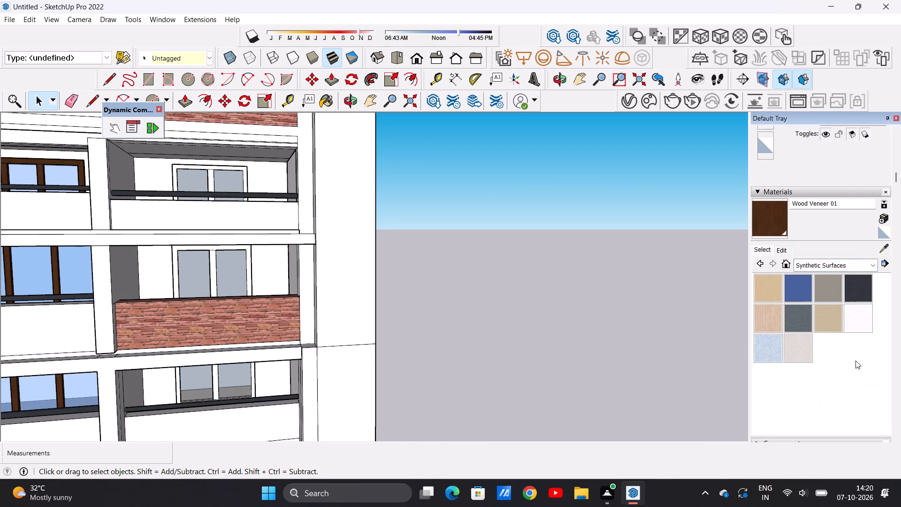
left_click(857, 283)
scroll(236, 167, "up", 3)
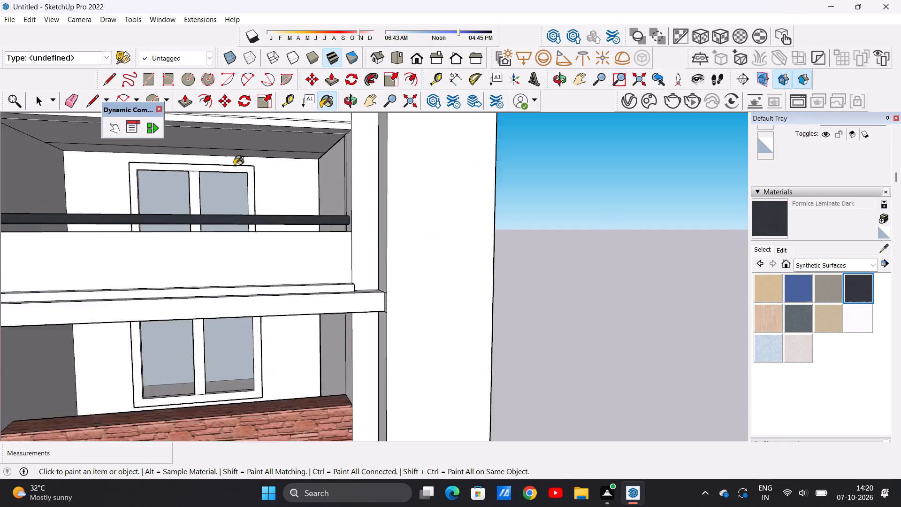
scroll(234, 166, "up", 10)
left_click(234, 169)
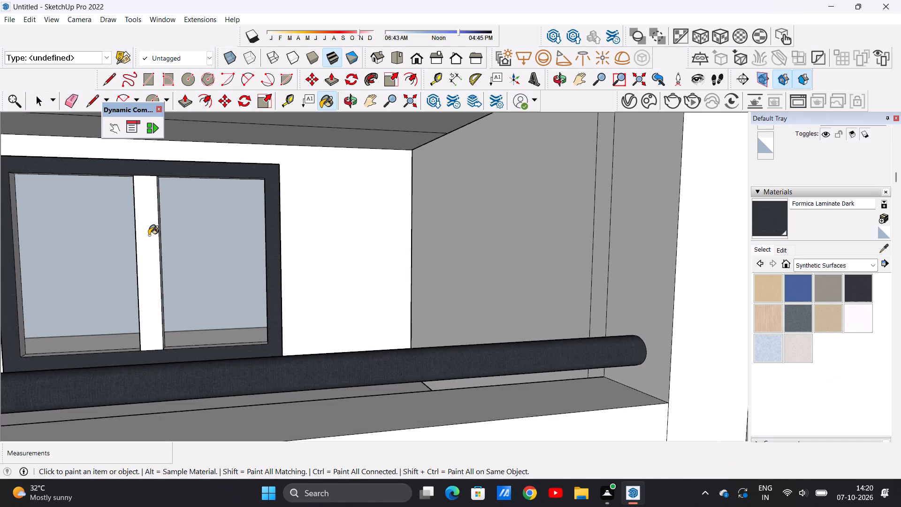
left_click(149, 235)
Paint the right-facing sides of that window's mullion and left jamb with Formica Laminate Dark.
scroll(209, 215, "down", 14)
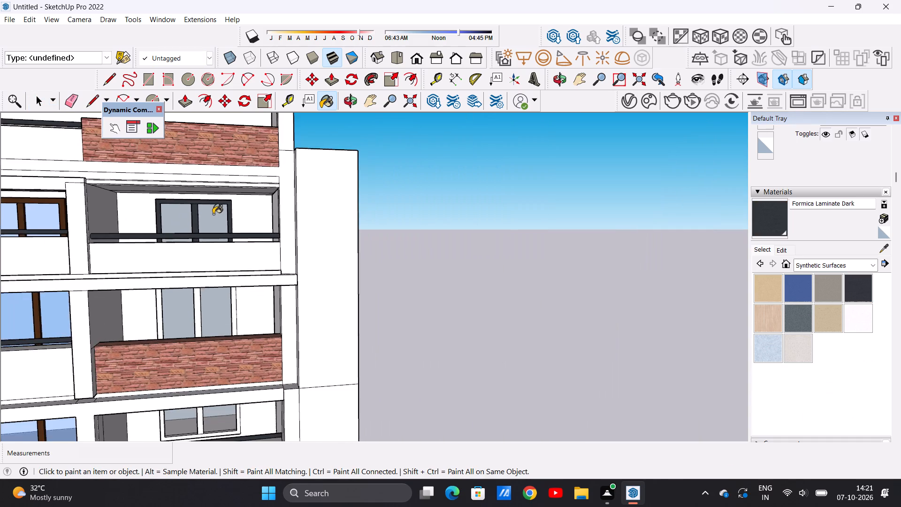
scroll(213, 214, "down", 11)
scroll(211, 214, "up", 17)
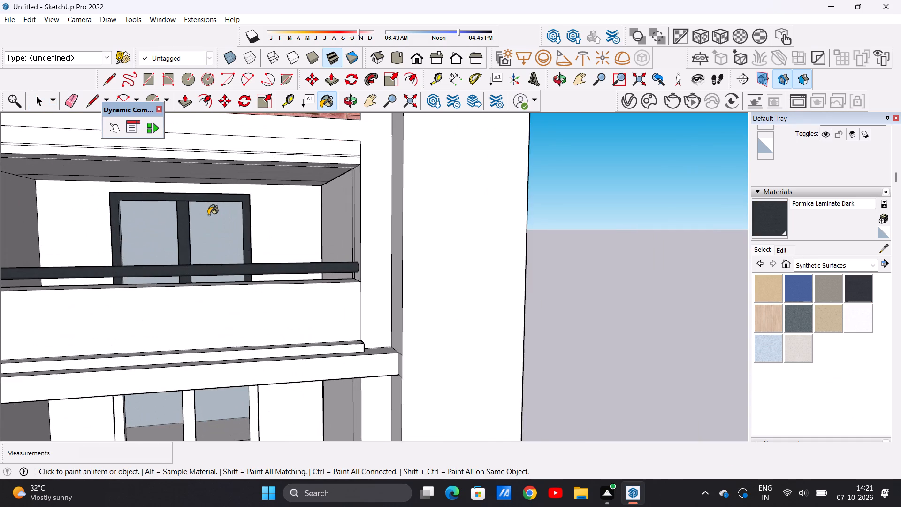
middle_click_drag(200, 215, 98, 210)
scroll(244, 222, "up", 12)
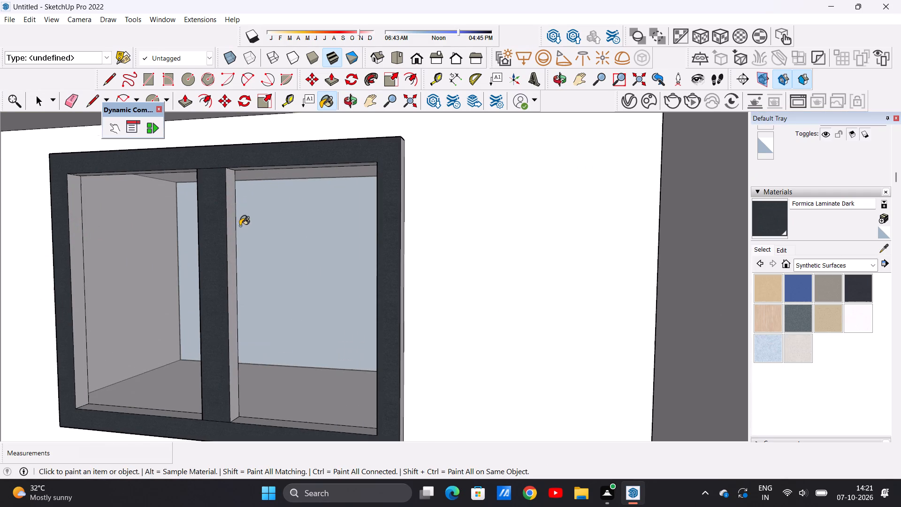
scroll(240, 226, "up", 1)
left_click(230, 223)
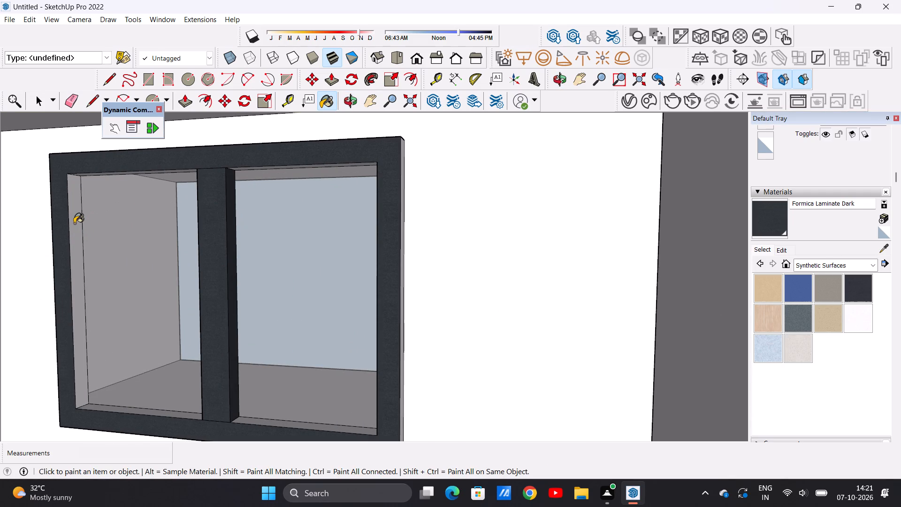
left_click(74, 223)
Paint the left-facing sides of the same window's right jamb and mullion with Formica Laminate Dark.
scroll(93, 233, "down", 1)
scroll(93, 233, "up", 1)
scroll(93, 234, "down", 7)
middle_click_drag(99, 242, 170, 246)
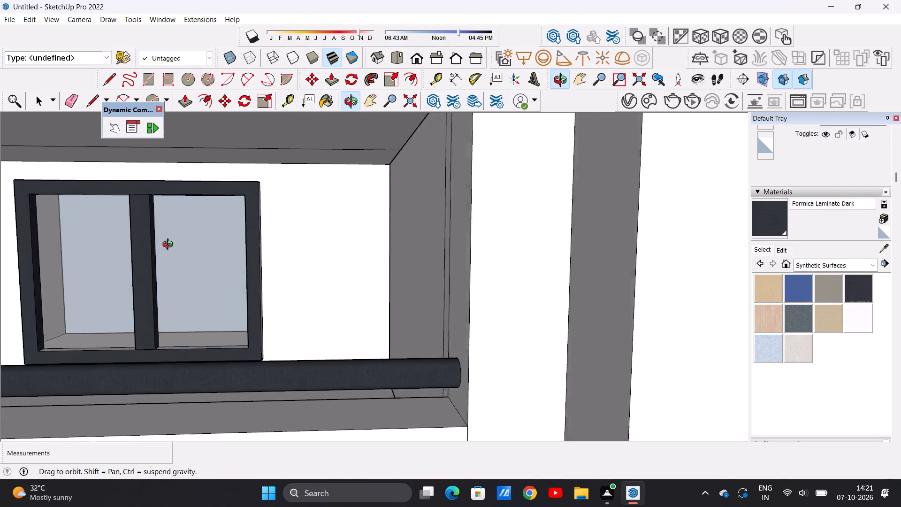
middle_click_drag(170, 246, 301, 246)
scroll(321, 234, "up", 5)
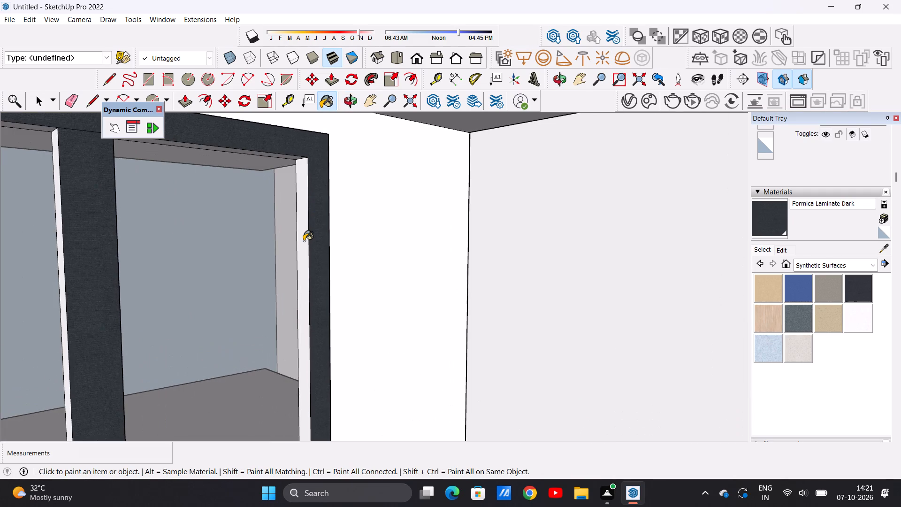
left_click(304, 241)
scroll(313, 234, "down", 10)
scroll(230, 254, "up", 7)
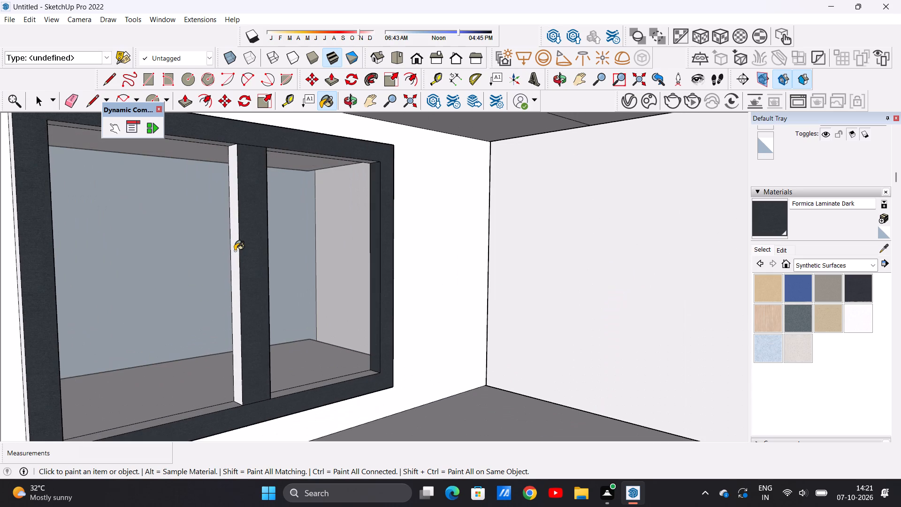
left_click(235, 251)
Paint the outer left edge of the topmost right-hand balcony window's frame with Formica Laminate Dark.
scroll(235, 251, "down", 5)
middle_click_drag(226, 261, 113, 259)
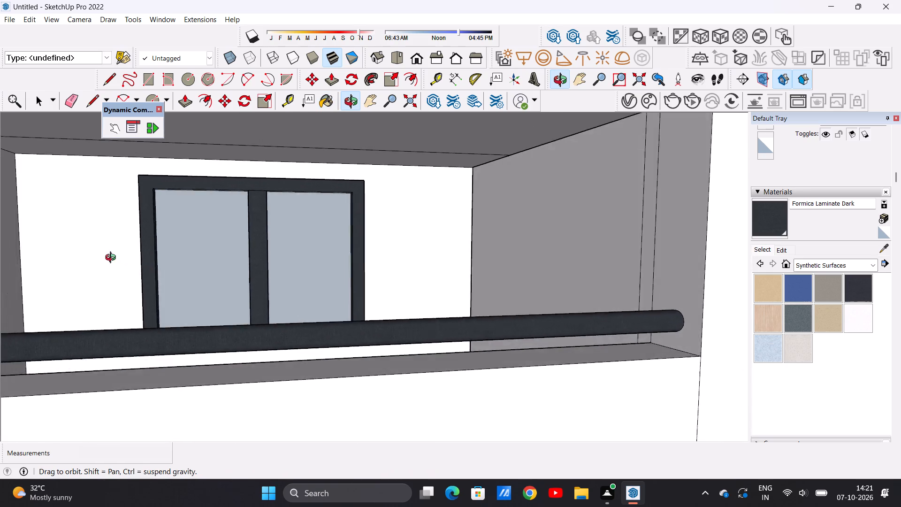
middle_click_drag(113, 259, 259, 277)
middle_click_drag(259, 276, 145, 269)
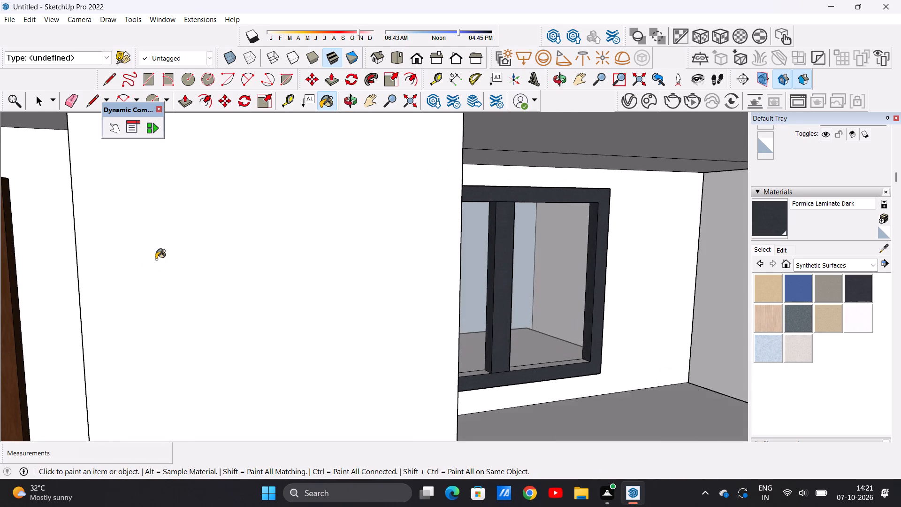
scroll(156, 258, "down", 14)
scroll(334, 288, "up", 11)
left_click(319, 259)
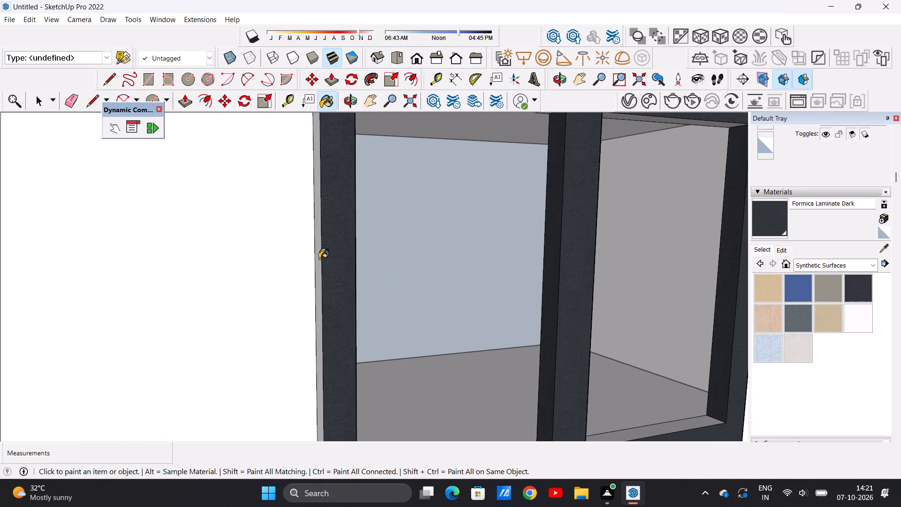
Paint the underside of the window frame's top rail above both panes with Formica Laminate Dark.
scroll(310, 263, "down", 10)
middle_click_drag(427, 294, 400, 251)
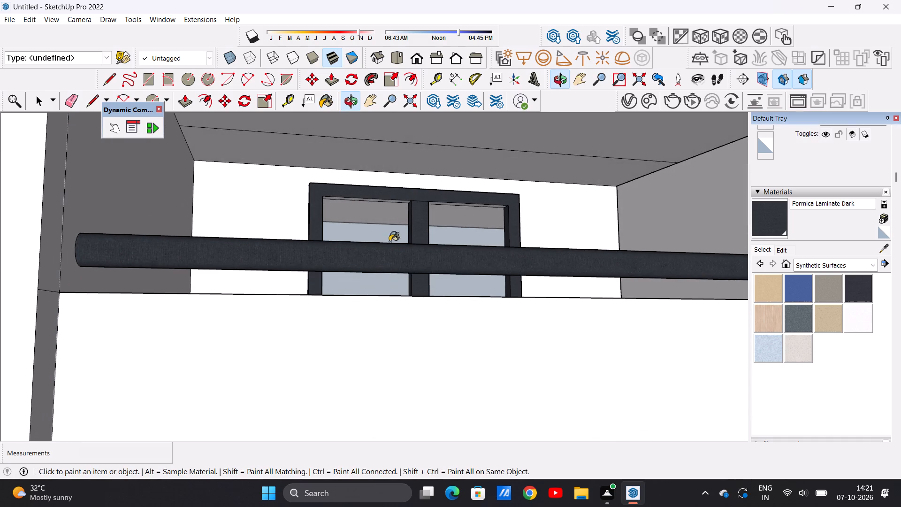
scroll(370, 192, "up", 11)
left_click(365, 215)
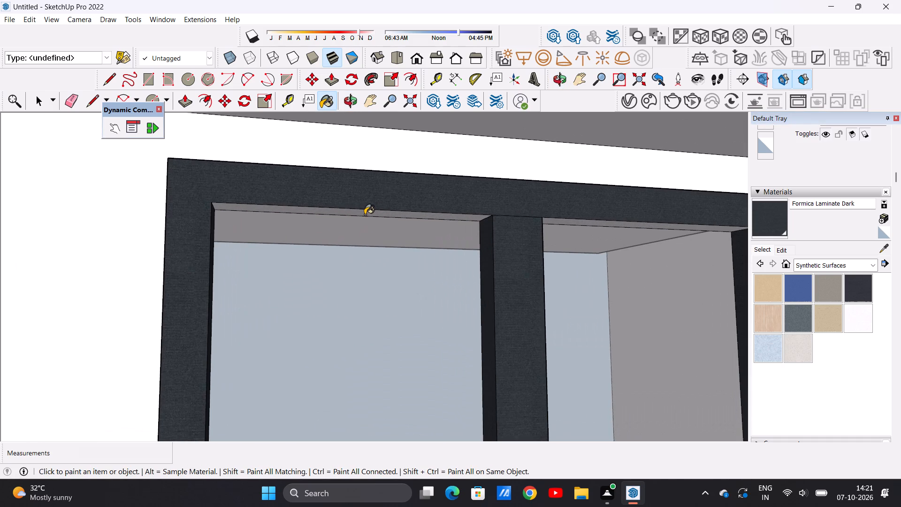
left_click(555, 222)
scroll(480, 230, "down", 4)
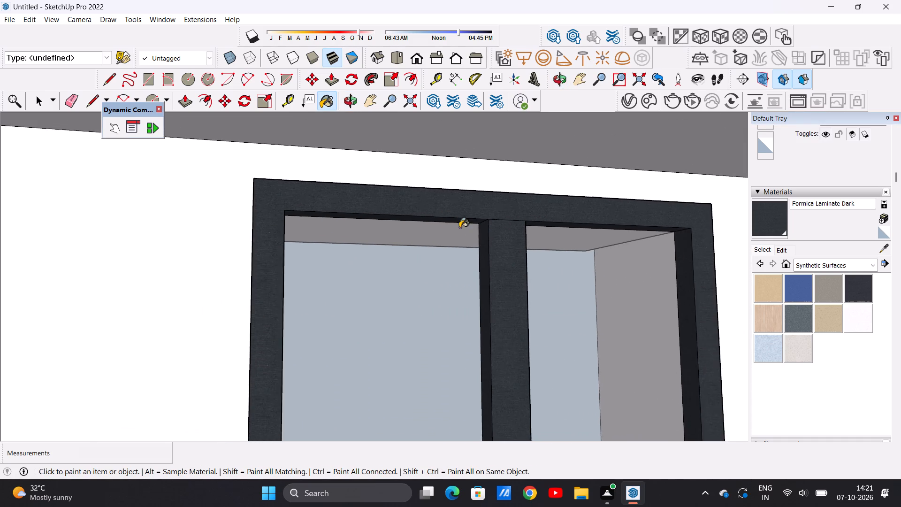
Paint the upper faces of the window frame's bottom rail below both panes with Formica Laminate Dark.
scroll(459, 228, "down", 13)
middle_click_drag(436, 225, 396, 304)
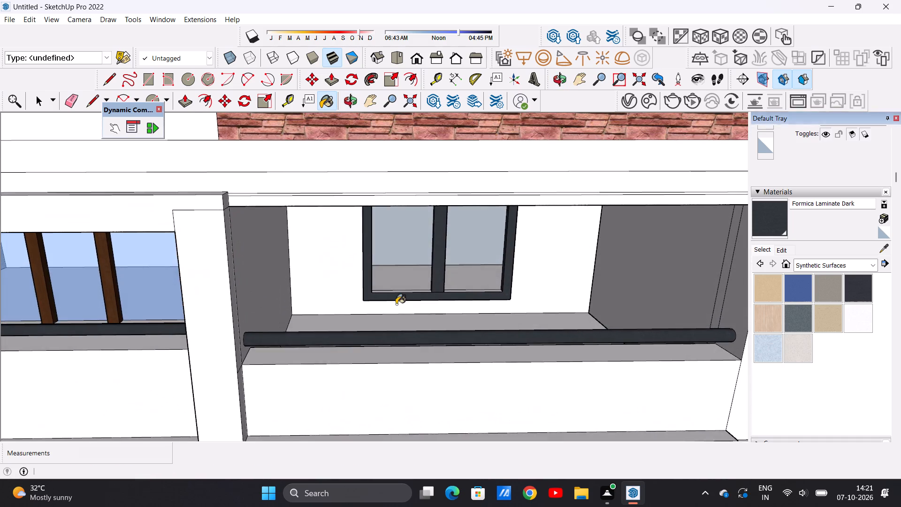
scroll(412, 292, "up", 16)
left_click(420, 298)
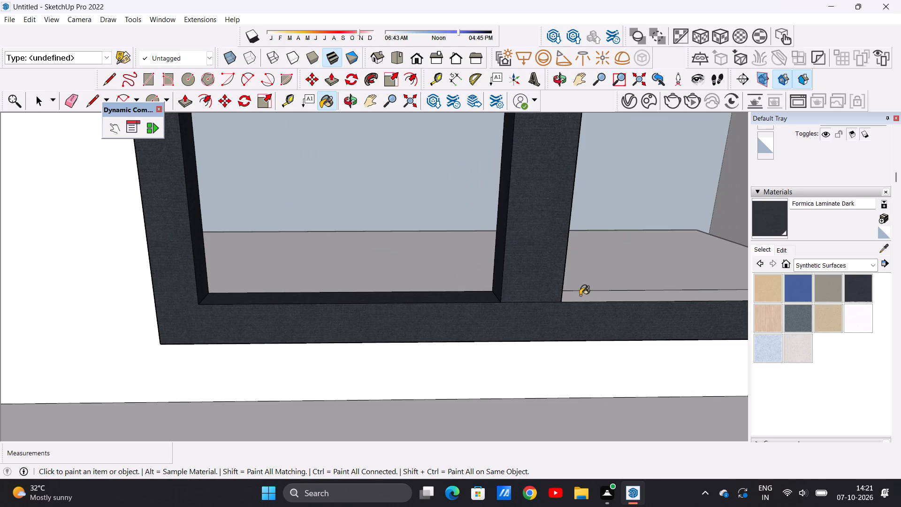
left_click(571, 298)
Paint the outer right edge of the topmost right-hand balcony window's frame with Formica Laminate Dark.
scroll(339, 274, "down", 18)
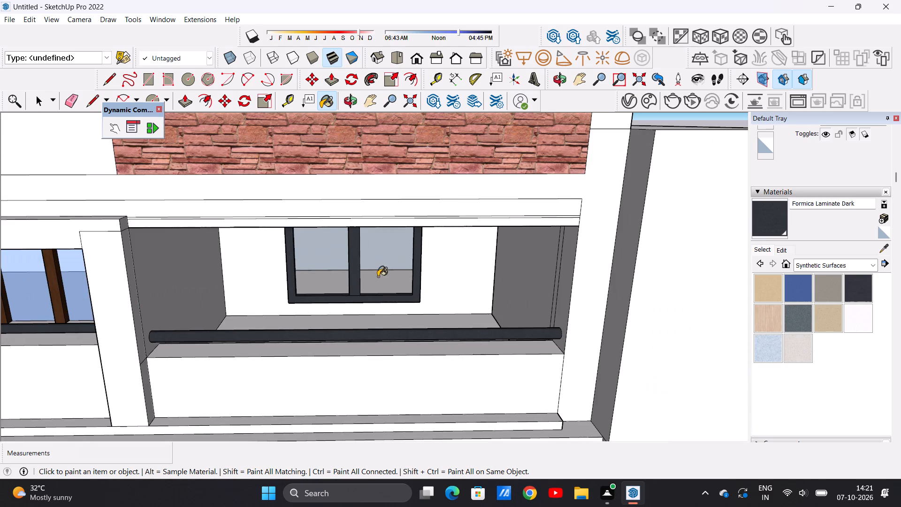
middle_click_drag(371, 277, 284, 267)
scroll(453, 274, "up", 12)
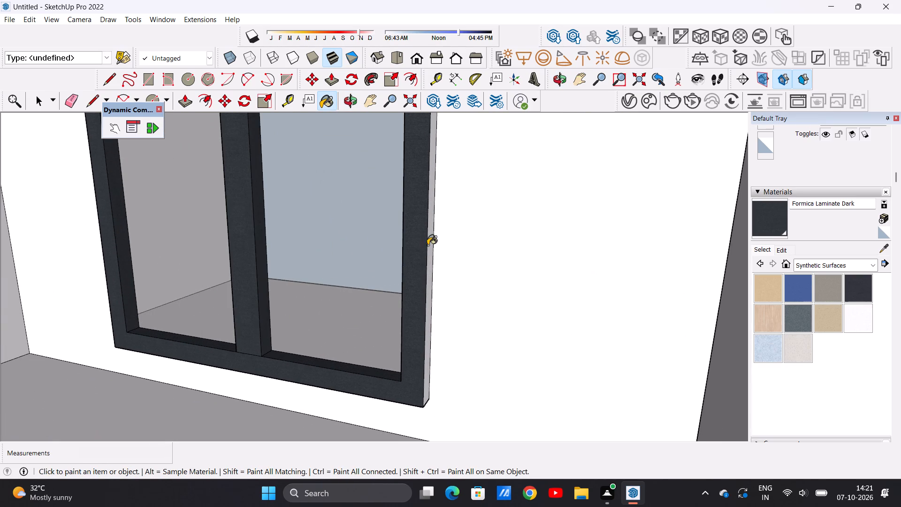
left_click(429, 241)
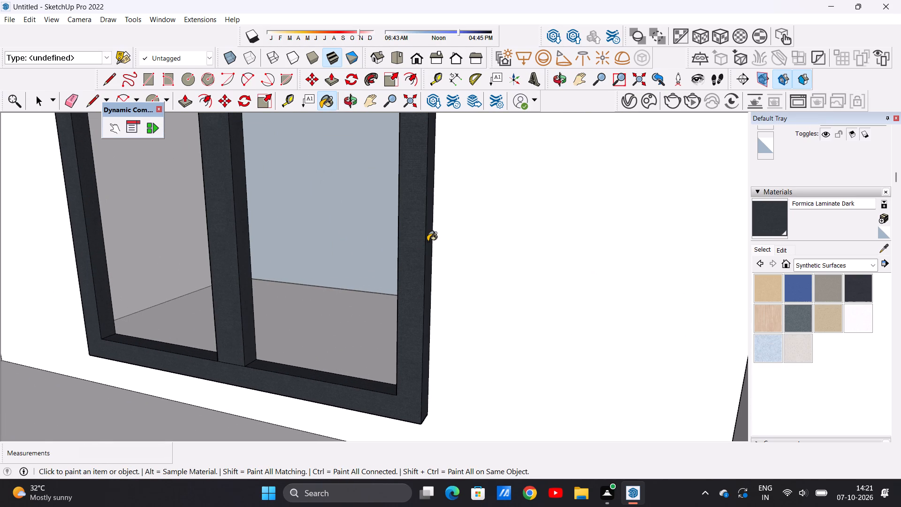
scroll(378, 229, "down", 7)
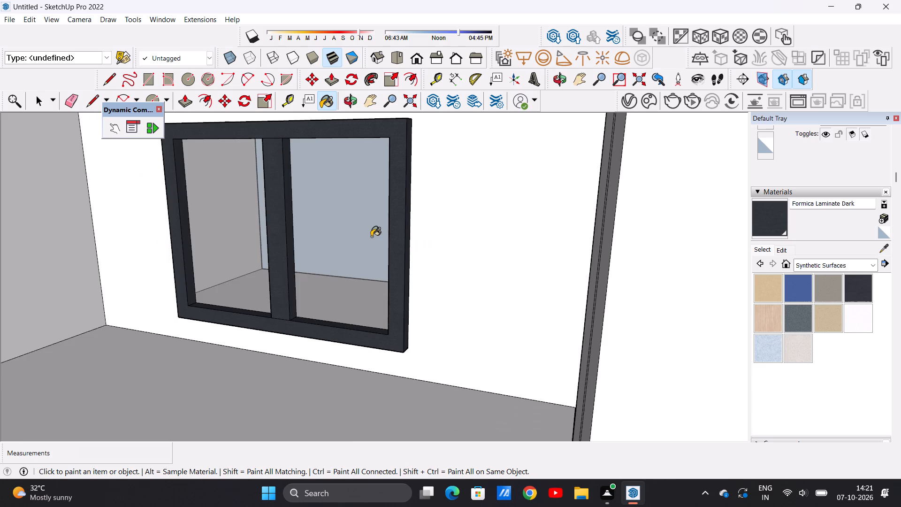
Paint the front faces of the outer frame and central mullion on the second right-hand balcony window from the top with Formica Laminate Dark.
scroll(371, 237, "down", 12)
scroll(301, 237, "up", 5)
scroll(334, 274, "up", 1)
scroll(342, 223, "down", 12)
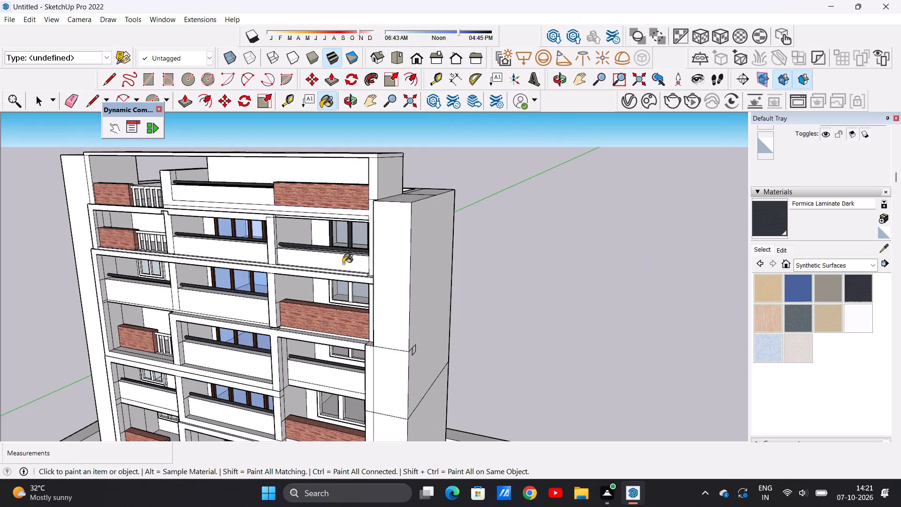
middle_click_drag(348, 318, 372, 269)
scroll(364, 269, "up", 19)
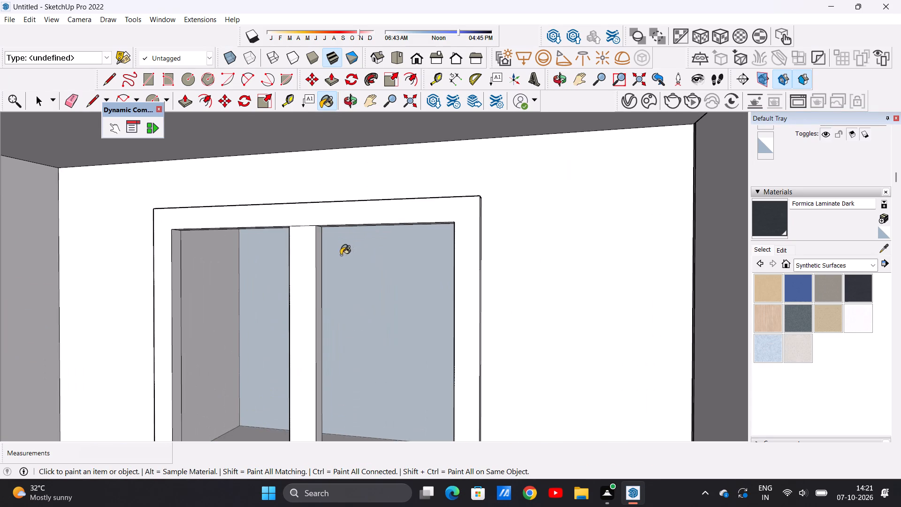
left_click(298, 222)
left_click(301, 253)
Paint the inner face of the second window's left stile and the right side of its mullion with Formica Laminate Dark.
scroll(340, 251, "down", 4)
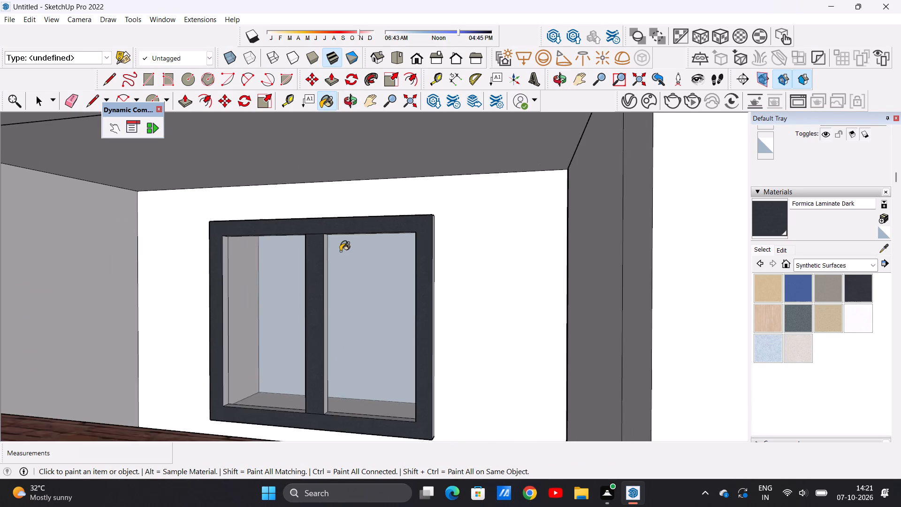
scroll(340, 251, "down", 1)
middle_click_drag(364, 279, 342, 281)
scroll(281, 257, "up", 8)
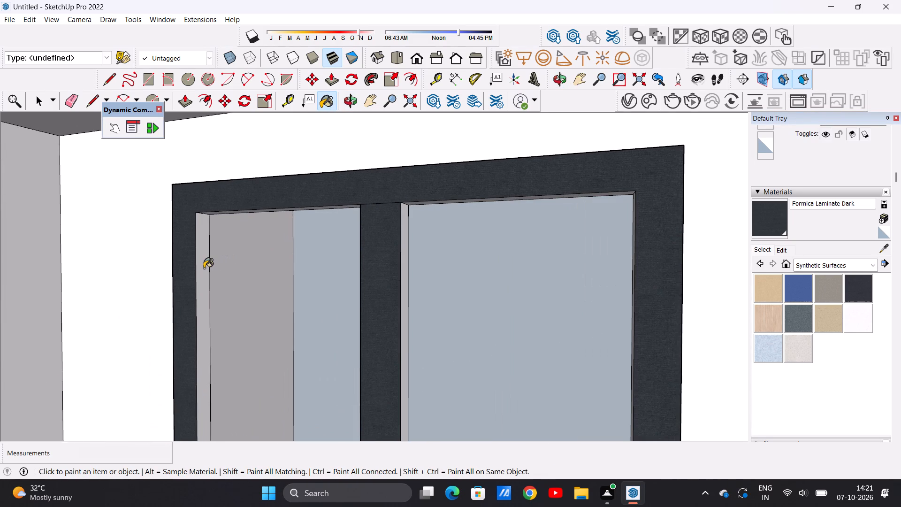
left_click(199, 272)
left_click(402, 285)
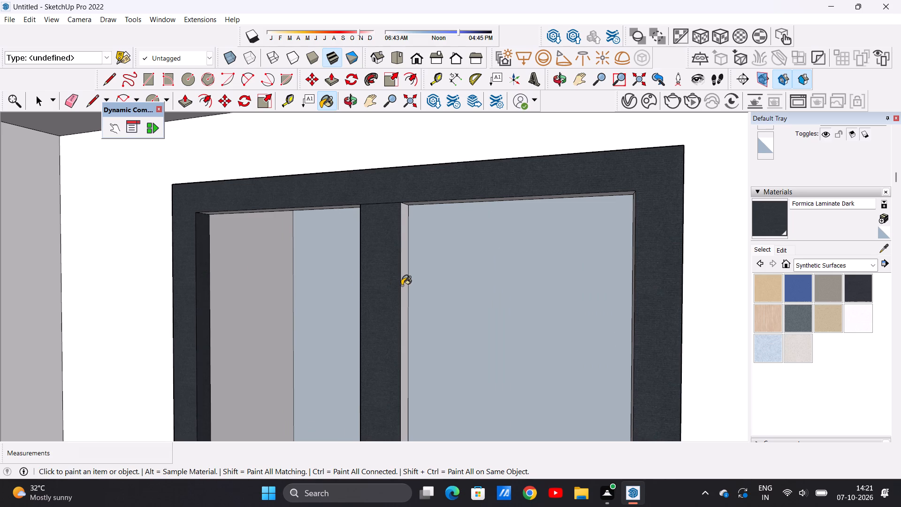
Paint the outer right edge of the second right-hand balcony window's frame with Formica Laminate Dark.
scroll(397, 293, "down", 8)
middle_click_drag(403, 330, 383, 330)
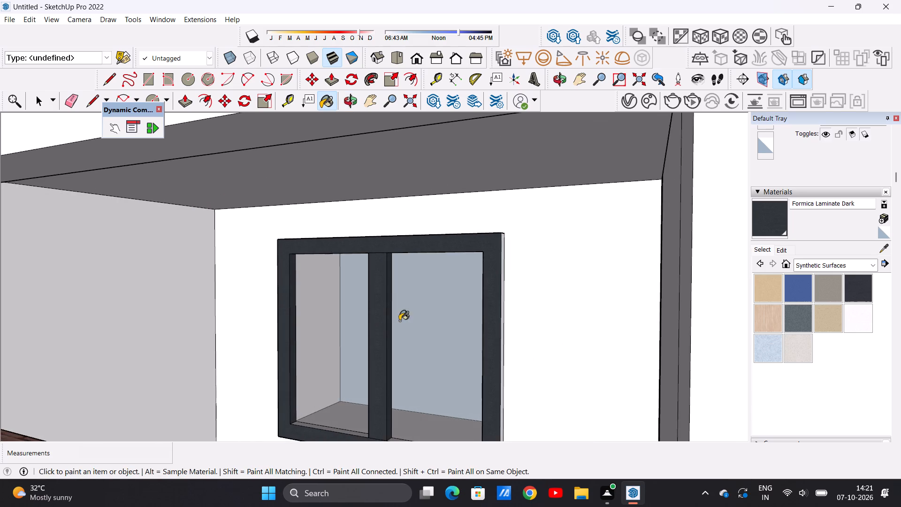
scroll(522, 300, "up", 13)
scroll(489, 314, "down", 1)
left_click(481, 314)
scroll(481, 314, "down", 2)
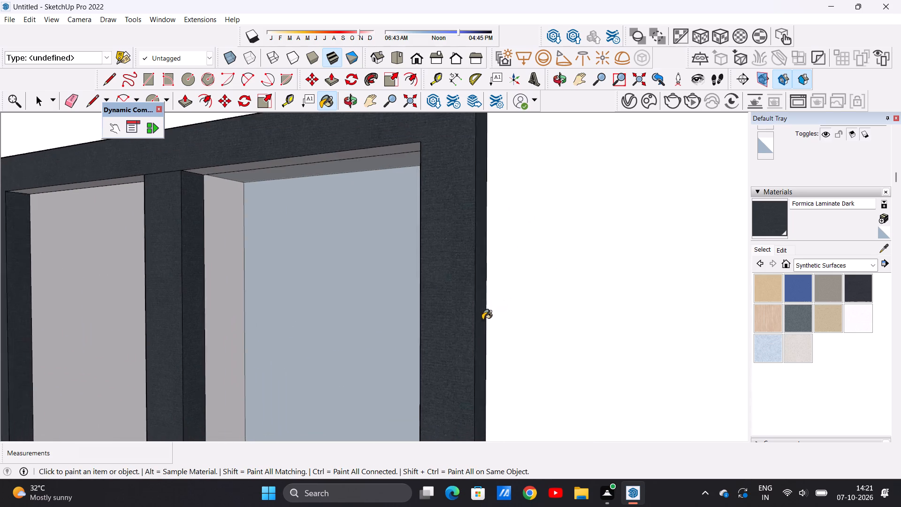
scroll(482, 320, "down", 9)
Paint the upper face of the second right-hand balcony window's top rail with Formica Laminate Dark.
middle_click_drag(453, 226, 458, 246)
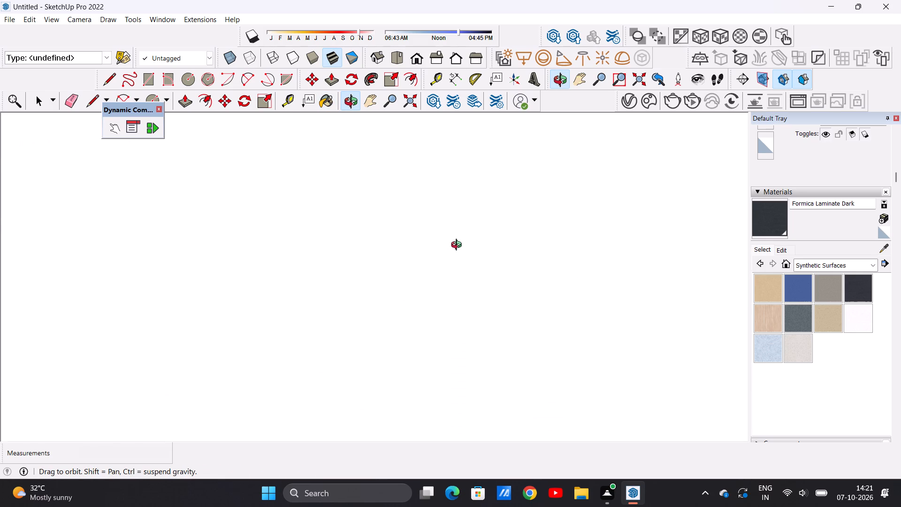
middle_click_drag(458, 246, 463, 228)
scroll(470, 216, "up", 11)
middle_click_drag(460, 233, 455, 261)
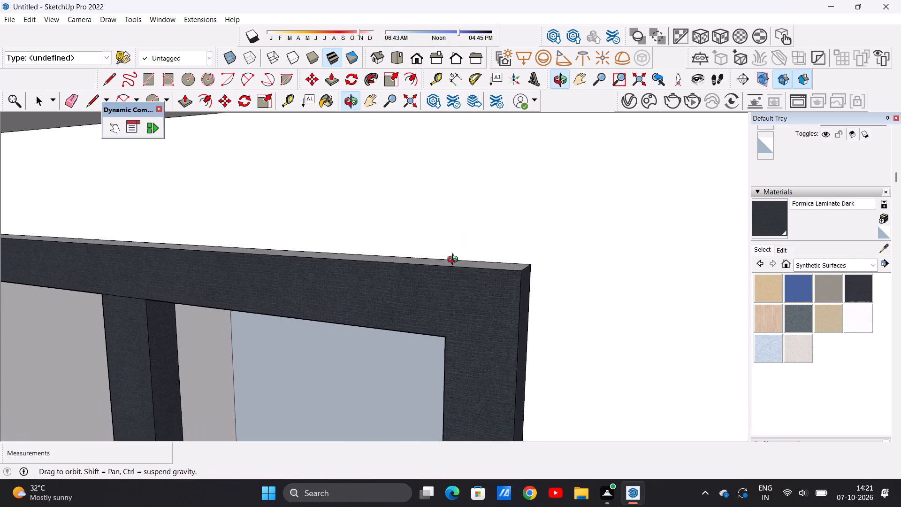
middle_click_drag(455, 261, 455, 262)
scroll(455, 262, "up", 1)
left_click(455, 262)
scroll(455, 262, "down", 7)
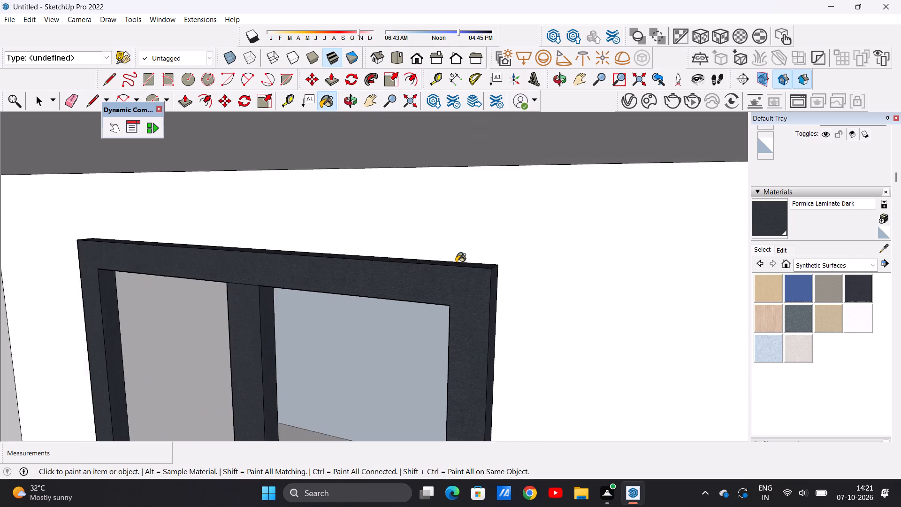
Paint the inner face of the second window's right stile and the left side of its mullion with Formica Laminate Dark.
scroll(456, 263, "down", 9)
left_click(420, 66)
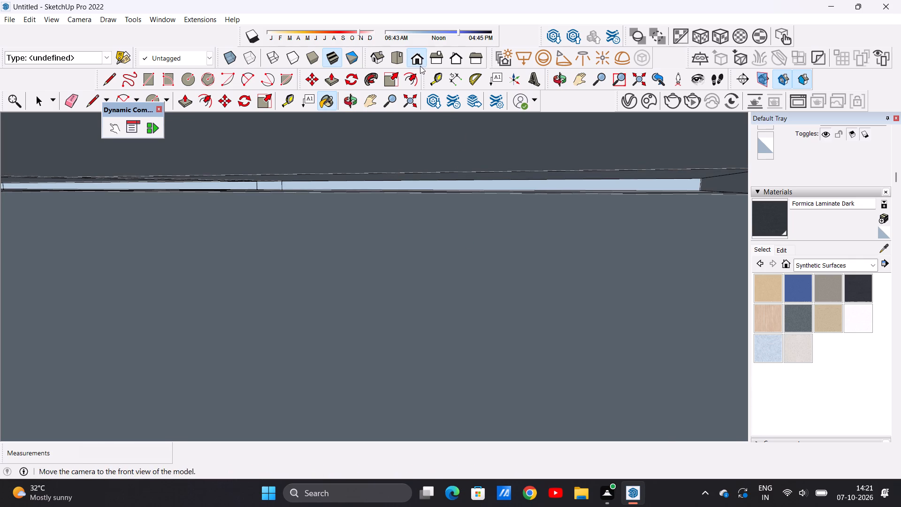
scroll(422, 269, "down", 13)
middle_click_drag(551, 264, 471, 283)
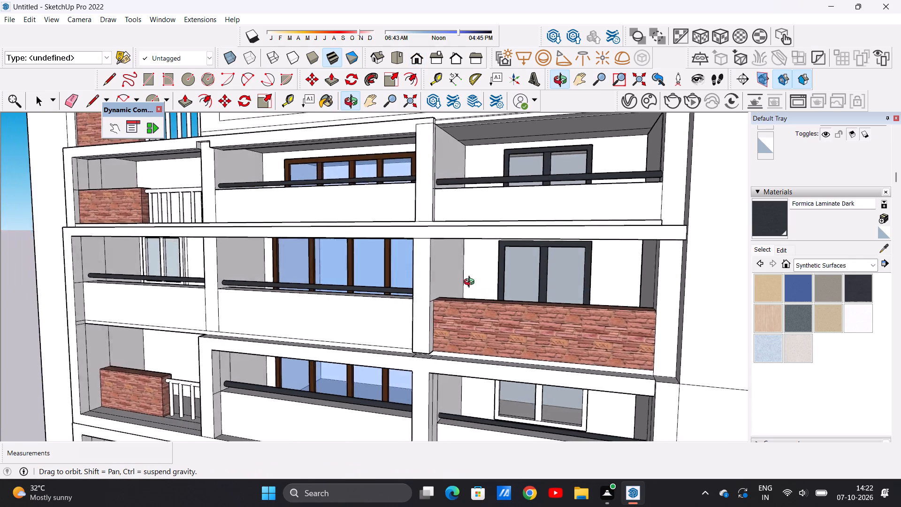
middle_click_drag(471, 283, 556, 272)
scroll(496, 276, "up", 14)
middle_click_drag(390, 272, 401, 278)
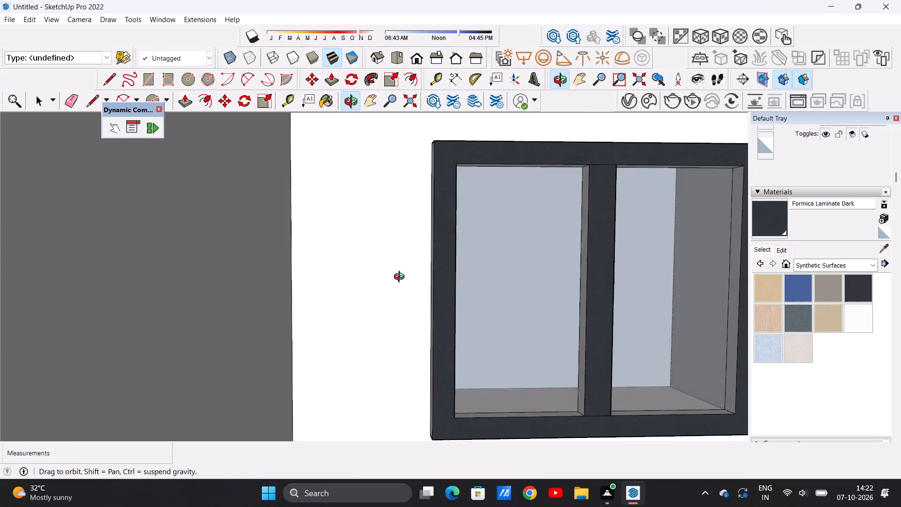
middle_click_drag(401, 278, 408, 282)
scroll(615, 286, "up", 2)
scroll(530, 271, "down", 2)
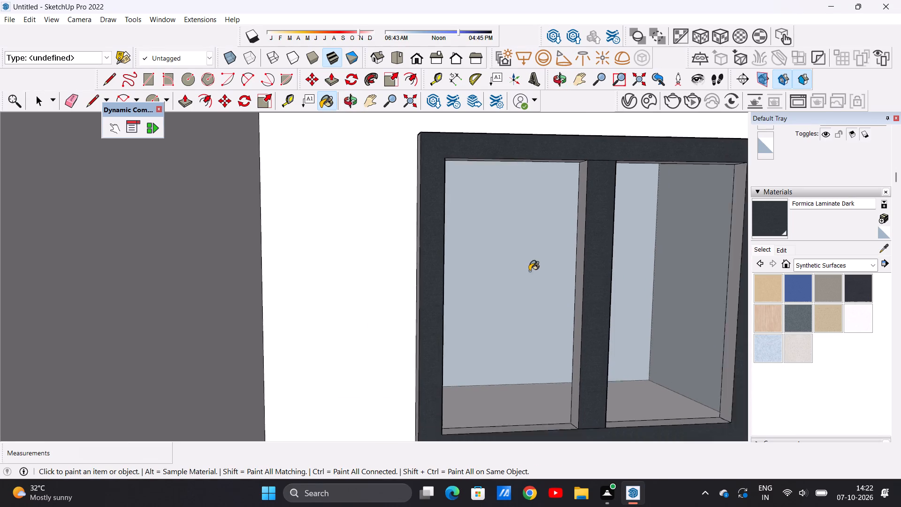
scroll(529, 271, "down", 3)
scroll(692, 286, "up", 4)
left_click(665, 279)
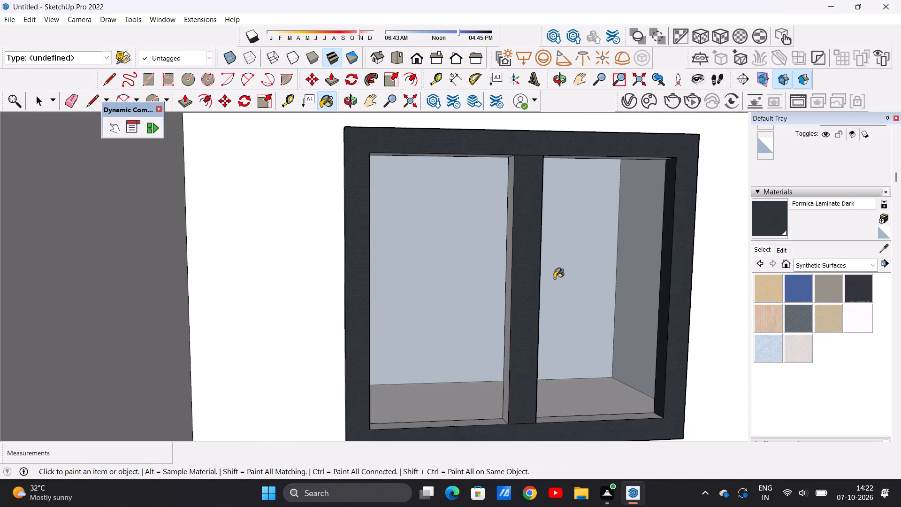
left_click(507, 281)
Paint the outer left edge of the second right-hand balcony window's frame with Formica Laminate Dark.
middle_click_drag(339, 252, 374, 263)
scroll(379, 259, "up", 6)
left_click(387, 245)
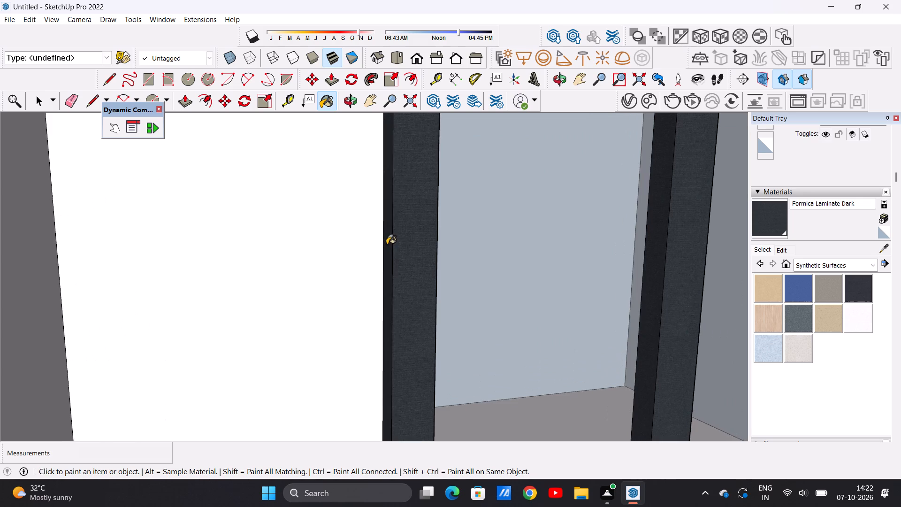
scroll(373, 258, "down", 19)
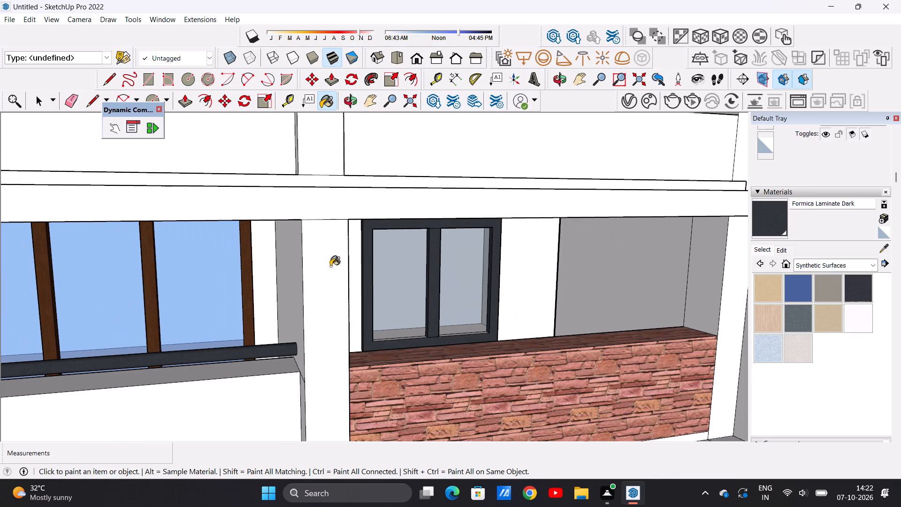
scroll(327, 275, "down", 13)
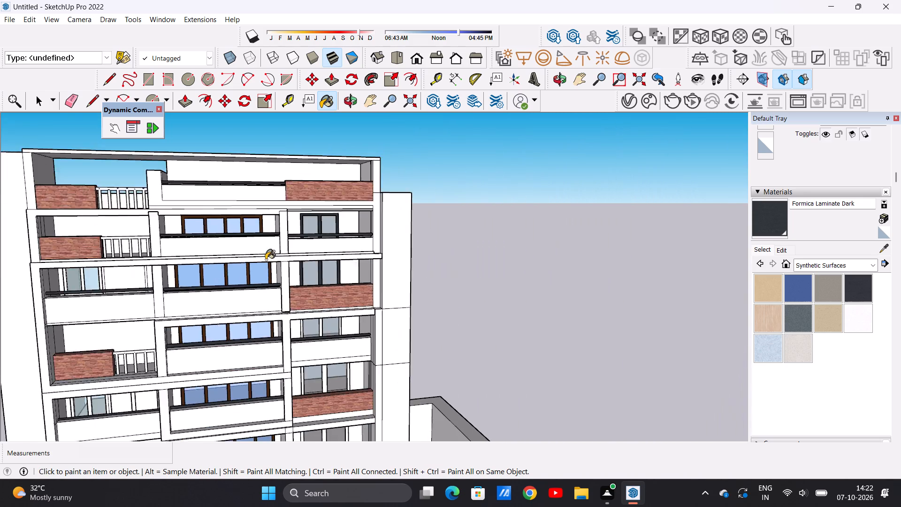
Paint the front faces of the outer frame and mullion on the third right-hand balcony window from the top with Formica Laminate Dark.
scroll(266, 260, "down", 5)
scroll(355, 353, "up", 20)
middle_click_drag(374, 307, 346, 301)
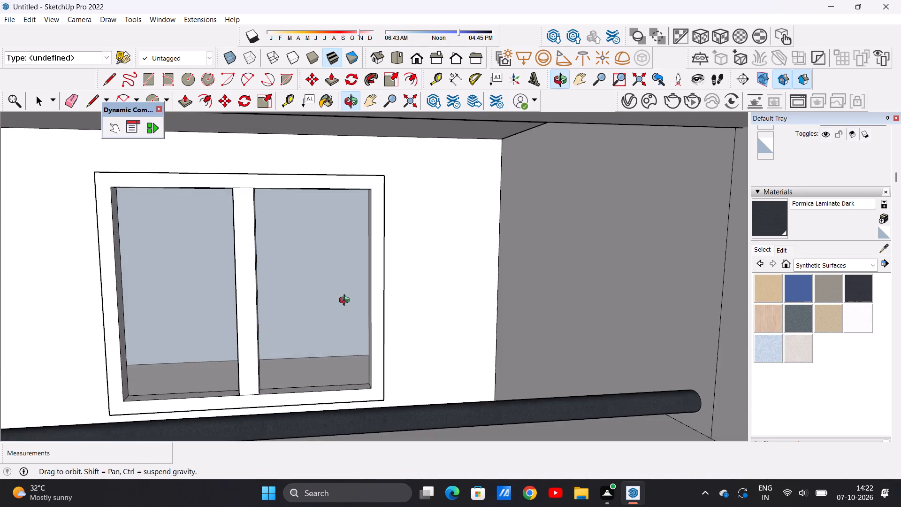
middle_click_drag(346, 301, 337, 300)
left_click(376, 268)
left_click(248, 289)
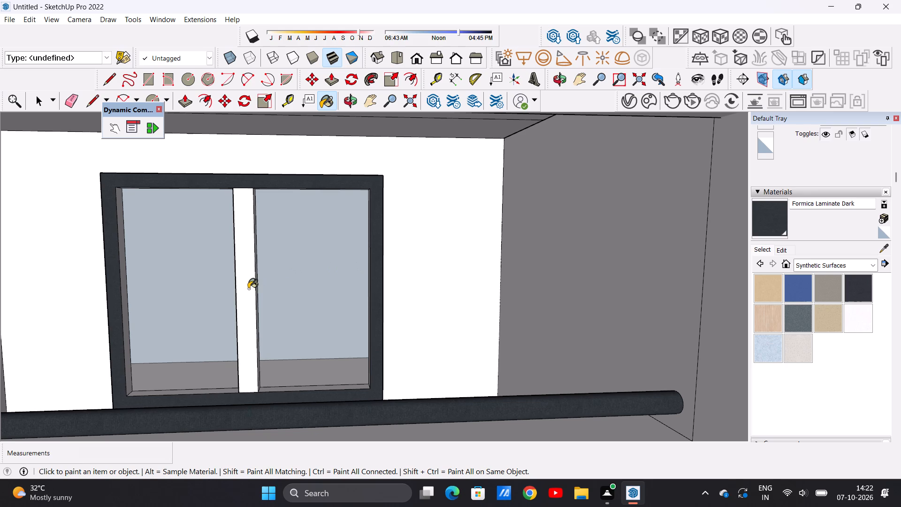
Paint the right side of the third window's mullion and the inner face of its left stile with Formica Laminate Dark.
middle_click_drag(320, 286, 267, 303)
scroll(267, 252, "up", 6)
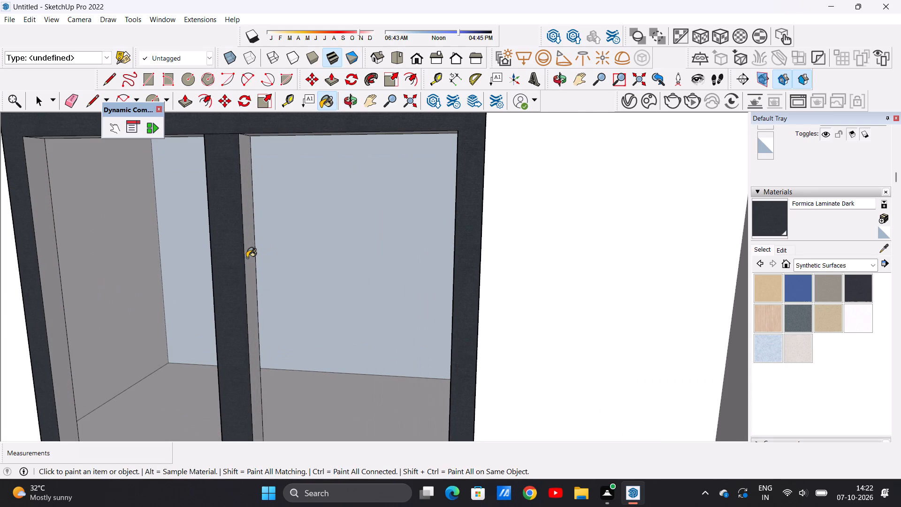
left_click(251, 255)
left_click(41, 229)
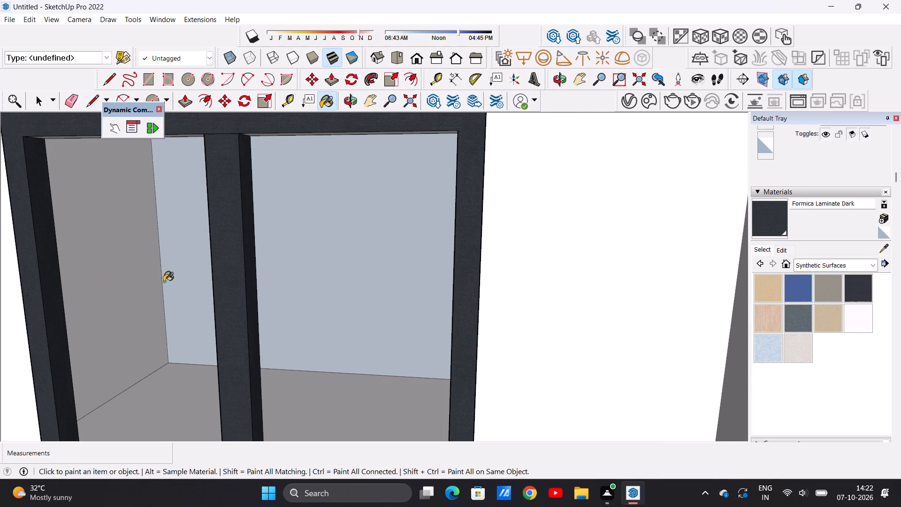
Paint the outer right edge of the third right-hand balcony window's frame with Formica Laminate Dark.
middle_click_drag(497, 267, 451, 260)
scroll(472, 248, "up", 2)
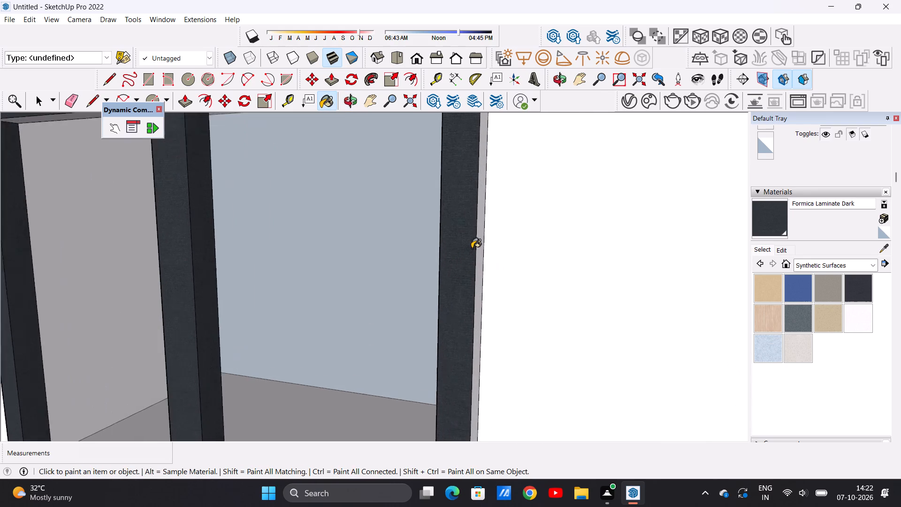
scroll(472, 248, "up", 3)
left_click(483, 242)
scroll(435, 292, "down", 14)
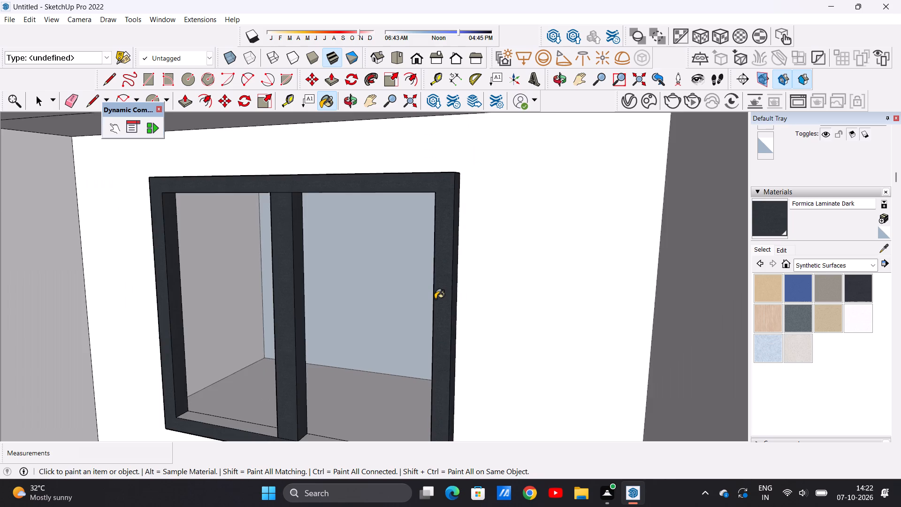
scroll(435, 299, "down", 2)
Paint the inner face of the third window's right stile and the left side of its mullion with Formica Laminate Dark.
middle_click_drag(303, 294, 455, 265)
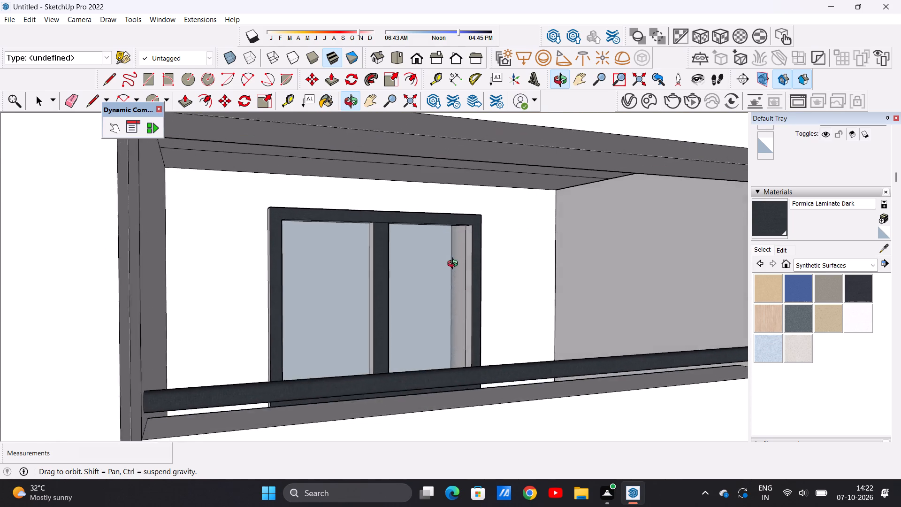
middle_click_drag(455, 265, 461, 262)
scroll(473, 266, "up", 6)
scroll(464, 270, "down", 1)
scroll(464, 270, "up", 2)
left_click(470, 265)
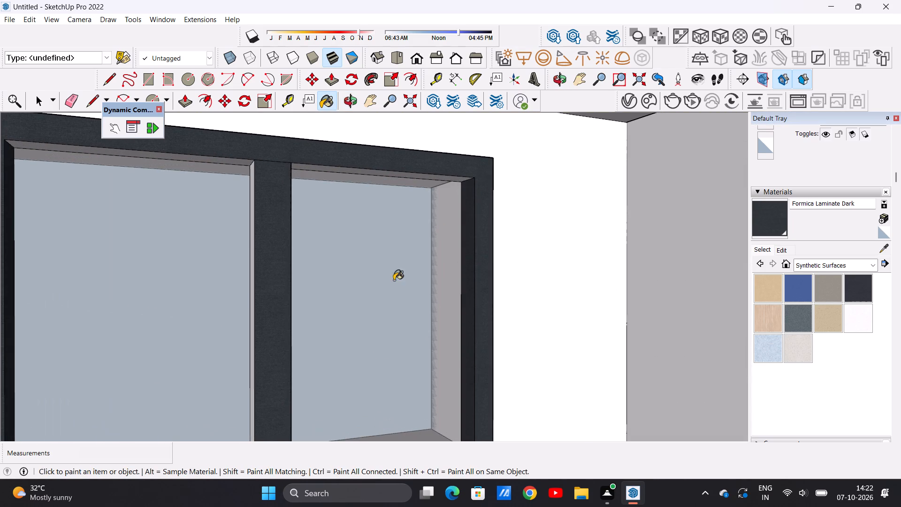
left_click(252, 287)
Paint the outer left edge of the third right-hand balcony window's frame with Formica Laminate Dark.
scroll(318, 287, "down", 4)
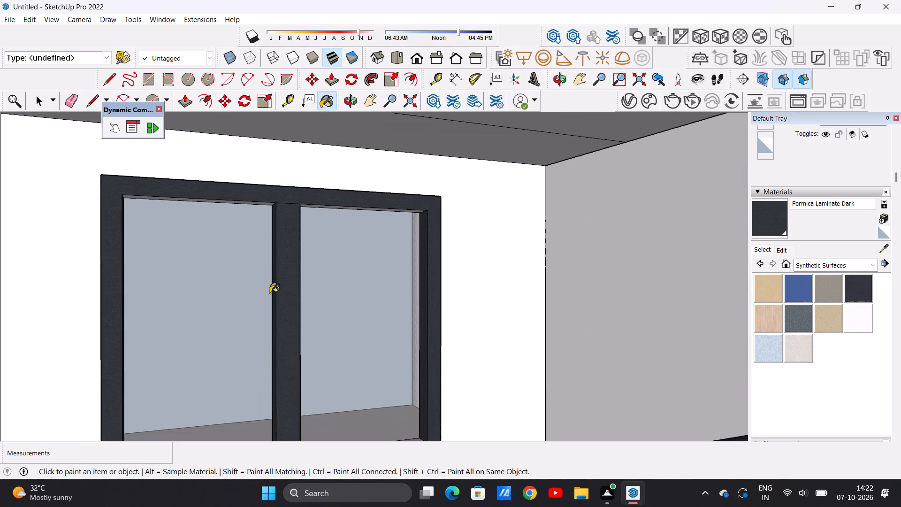
scroll(83, 270, "up", 5)
middle_click_drag(116, 269, 157, 284)
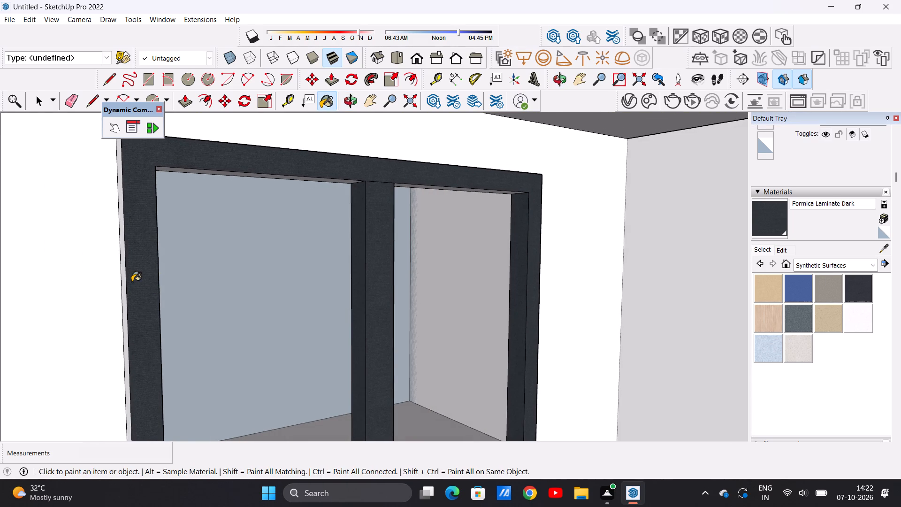
left_click(122, 275)
scroll(214, 277, "down", 2)
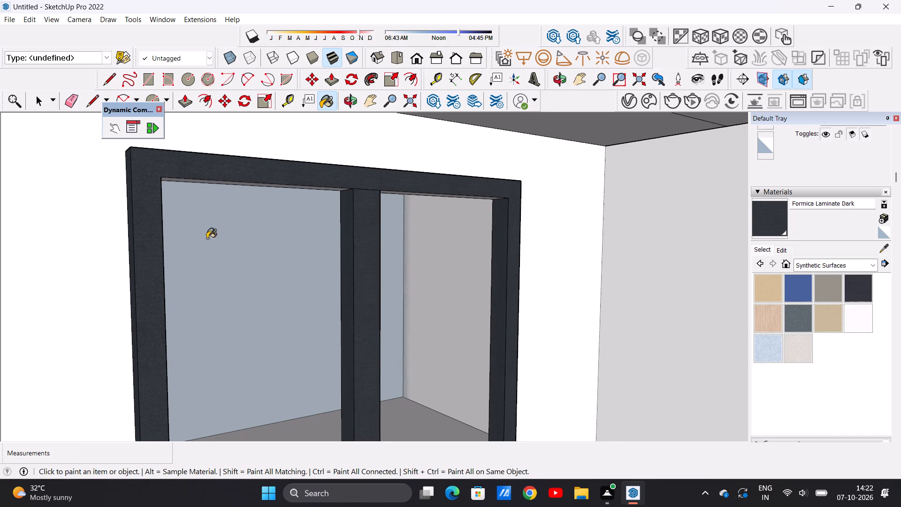
Paint the underside of the third window's top rail above both panes with Formica Laminate Dark.
middle_click_drag(297, 271, 193, 223)
scroll(294, 201, "up", 3)
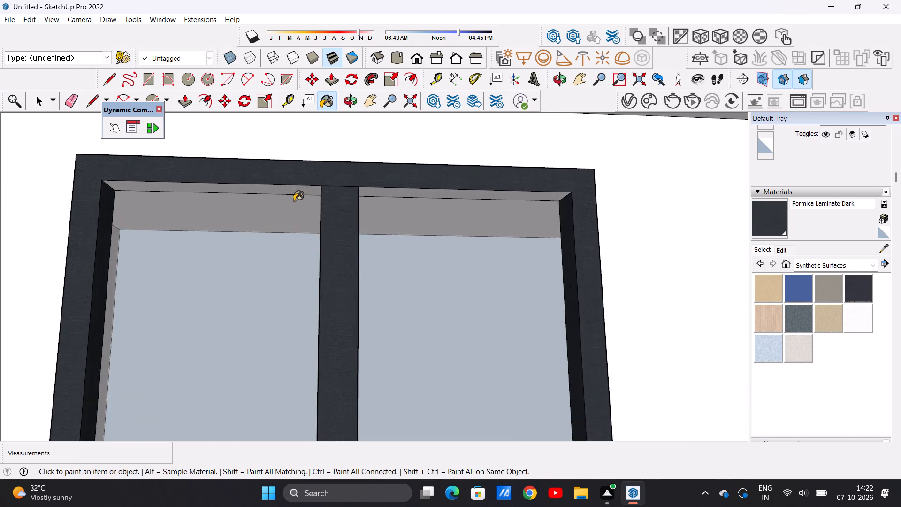
scroll(294, 201, "up", 2)
left_click(294, 188)
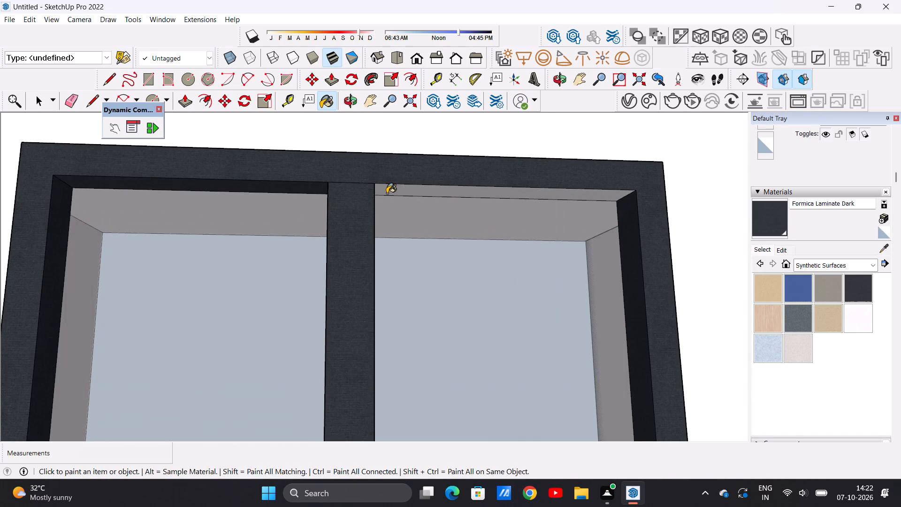
left_click(386, 190)
Paint the upper face of the third window's top rail with Formica Laminate Dark and return to the front view of the building.
scroll(274, 235, "down", 4)
middle_click_drag(261, 198, 269, 289)
scroll(269, 187, "up", 4)
left_click(269, 187)
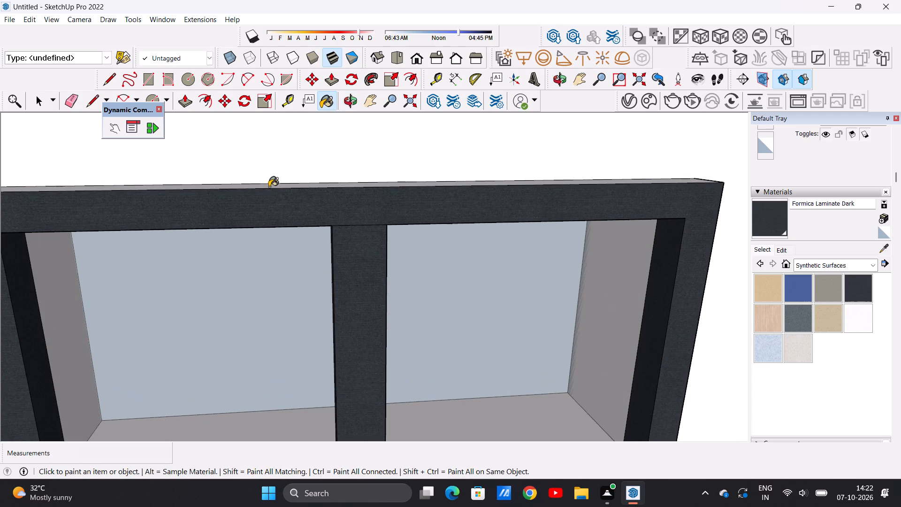
scroll(274, 237, "down", 2)
scroll(294, 273, "down", 10)
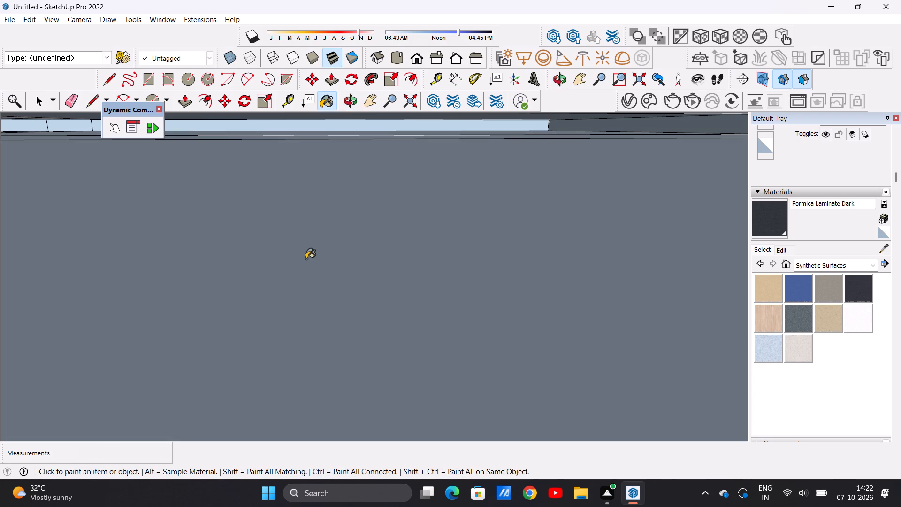
left_click(415, 60)
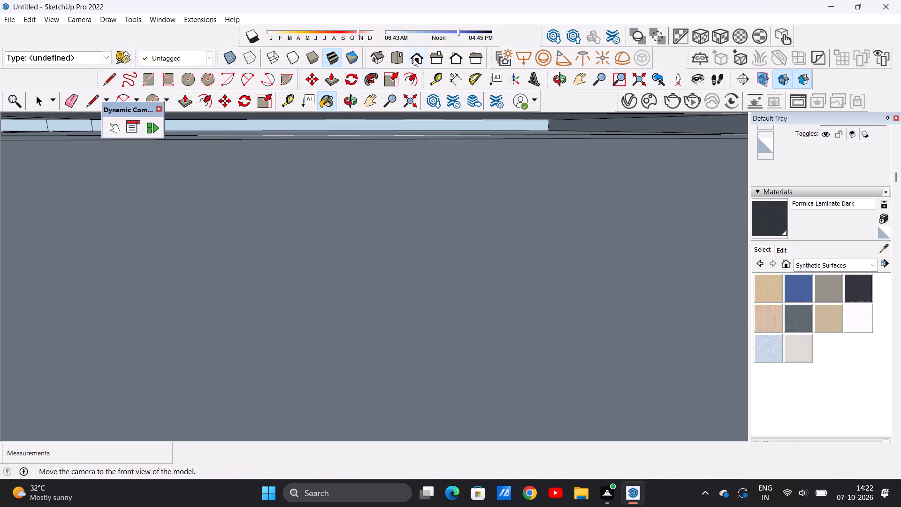
scroll(349, 232, "down", 20)
scroll(349, 232, "down", 9)
scroll(318, 345, "down", 5)
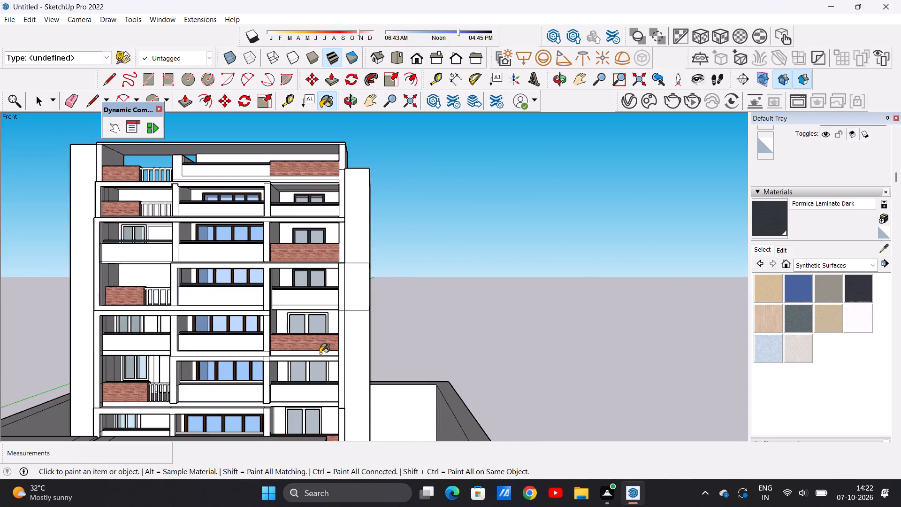
Paint the front faces of the mullion and surrounding frame of the fourth right-hand balcony window from the top with Formica Laminate Dark.
scroll(317, 361, "up", 8)
scroll(296, 320, "up", 13)
left_click(317, 238)
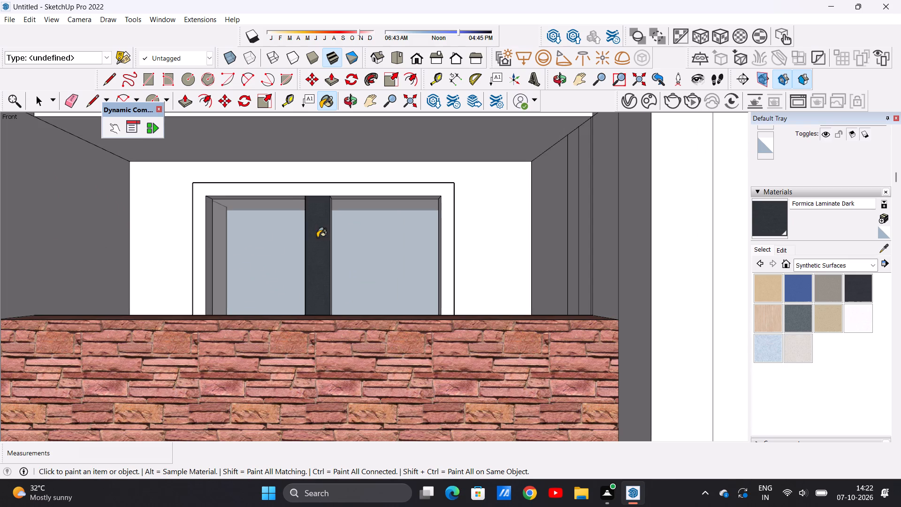
left_click(200, 245)
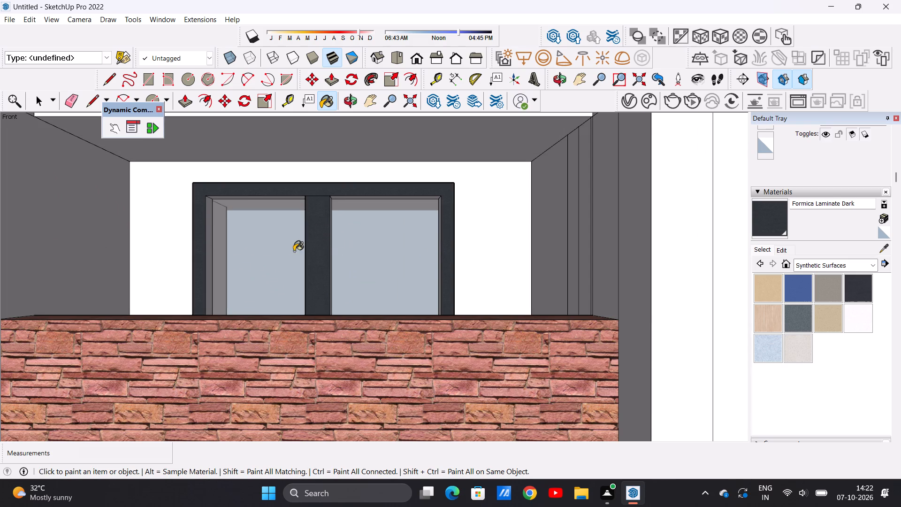
Paint the fourth window's right stile inner face, mullion left side and outer left frame edge with Formica Laminate Dark.
middle_click_drag(266, 257, 399, 277)
scroll(449, 261, "up", 2)
left_click(456, 256)
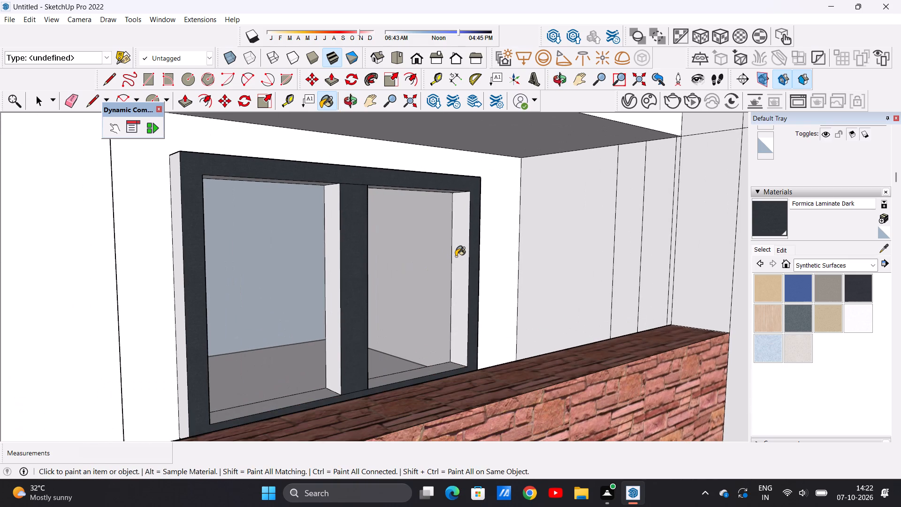
left_click(332, 262)
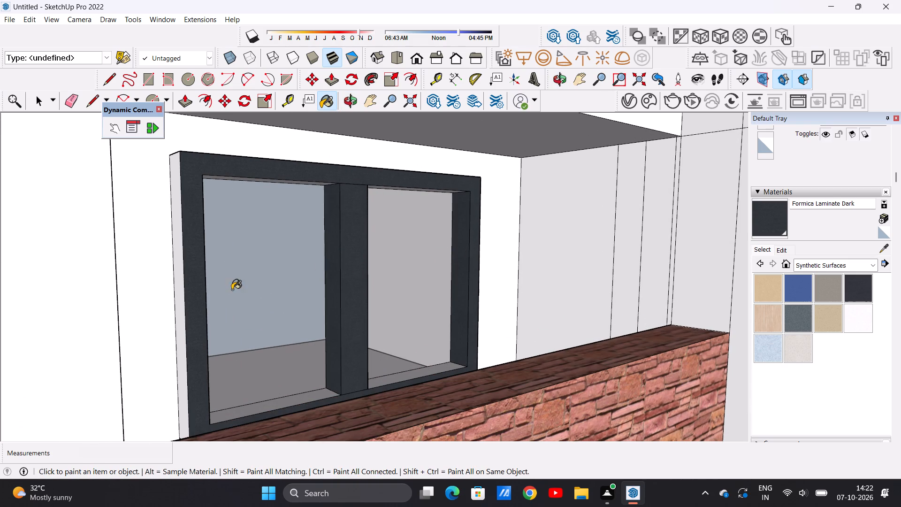
left_click(177, 290)
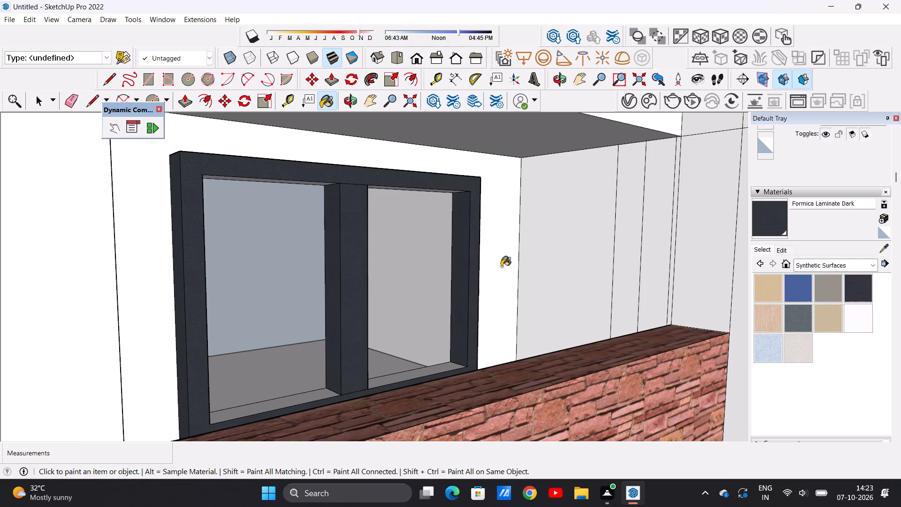
Paint the fourth window's bottom rail tops, mullion right side and left stile inner face with Formica Laminate Dark.
middle_click_drag(486, 280, 299, 320)
scroll(289, 320, "down", 1)
scroll(256, 353, "up", 6)
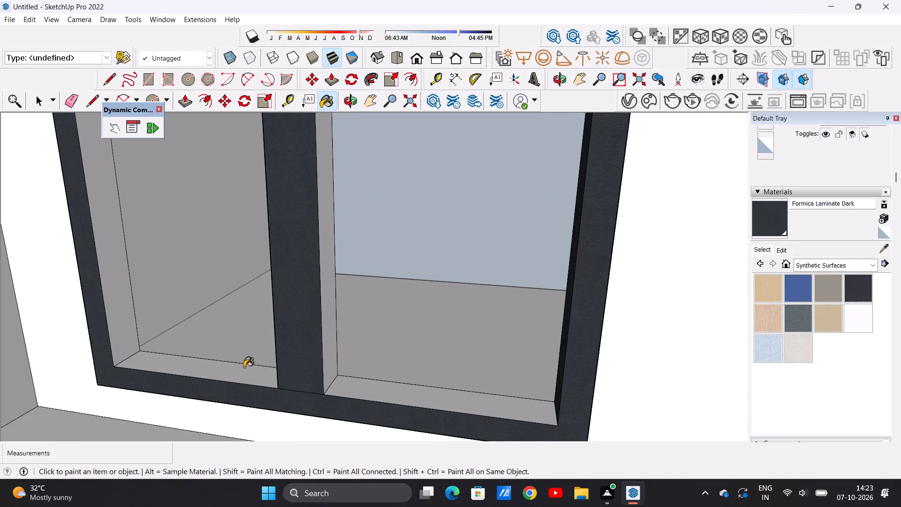
left_click(244, 368)
left_click(350, 388)
left_click(326, 356)
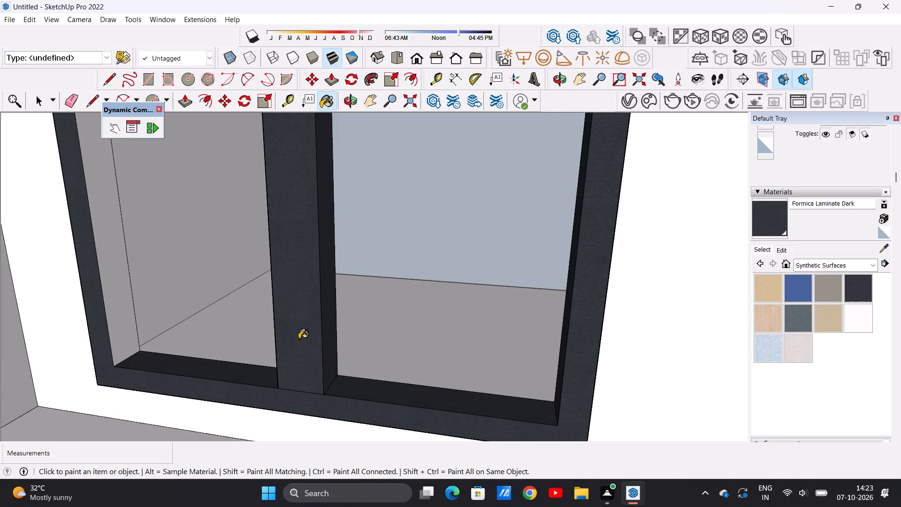
left_click(115, 291)
Paint the outer right edge of the fourth window's frame with Formica Laminate Dark.
scroll(287, 382, "down", 4)
scroll(596, 344, "up", 4)
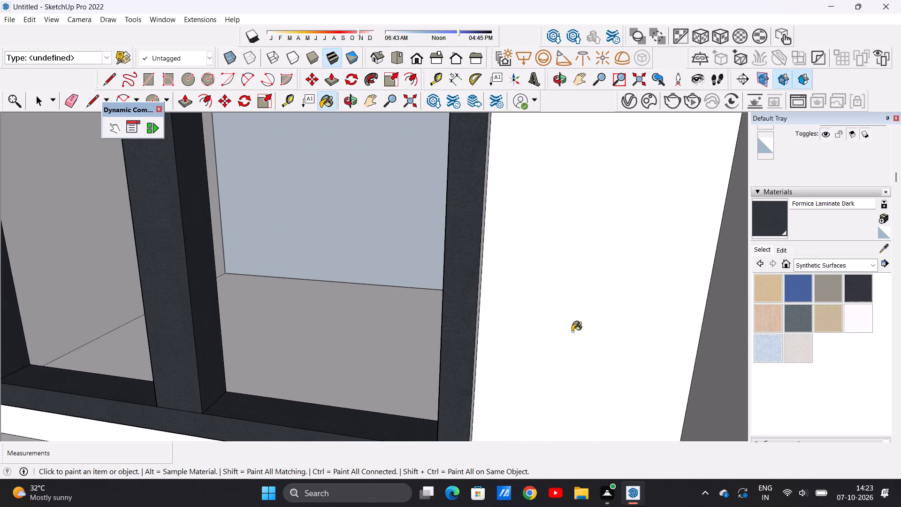
middle_click_drag(549, 339, 489, 346)
left_click(434, 323)
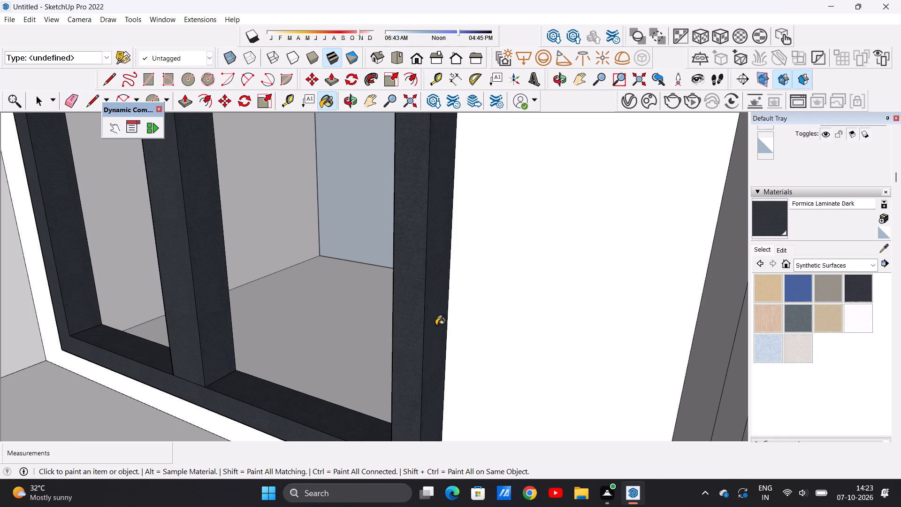
Paint the front faces of the mullion and frame of the fifth right-hand balcony window from the top with Formica Laminate Dark.
scroll(458, 385, "down", 4)
scroll(361, 263, "down", 3)
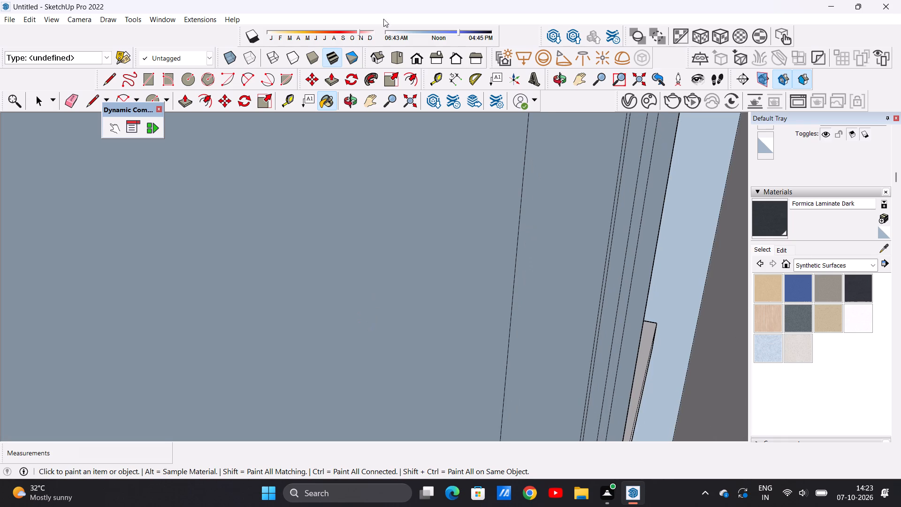
left_click(417, 55)
scroll(419, 322, "down", 18)
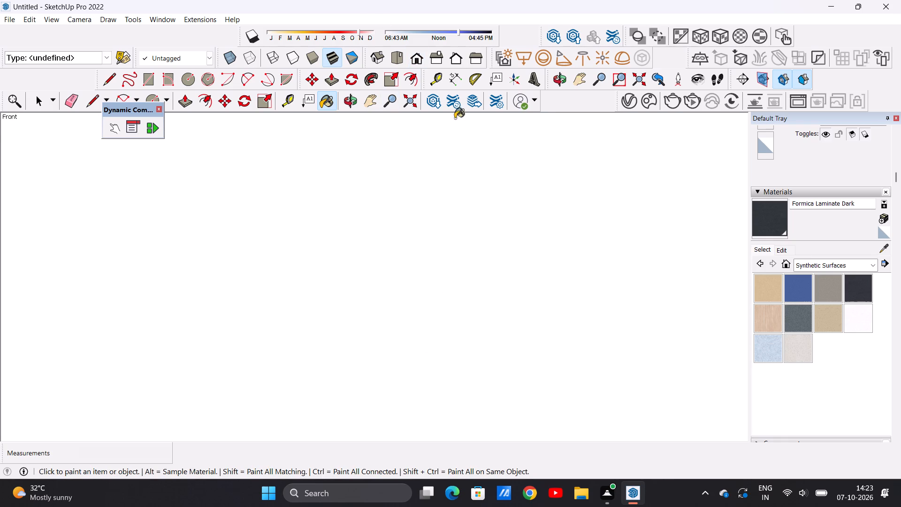
left_click(417, 59)
scroll(424, 359, "down", 7)
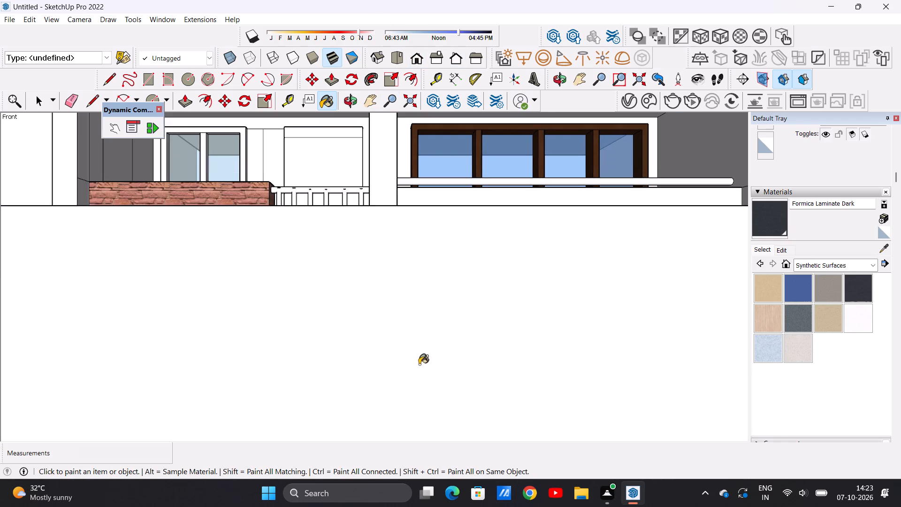
scroll(419, 364, "down", 20)
scroll(419, 364, "down", 13)
scroll(532, 282, "up", 6)
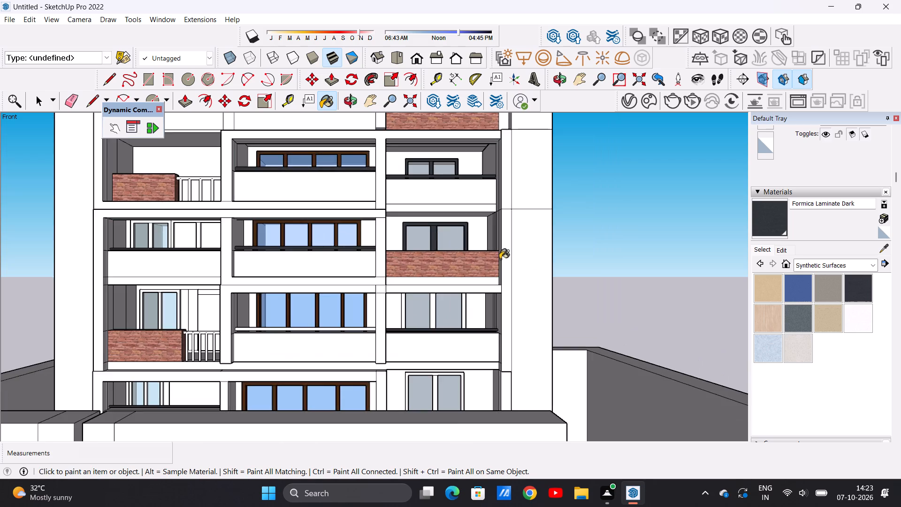
scroll(475, 244, "up", 5)
scroll(374, 291, "down", 5)
middle_click_drag(391, 384, 383, 336)
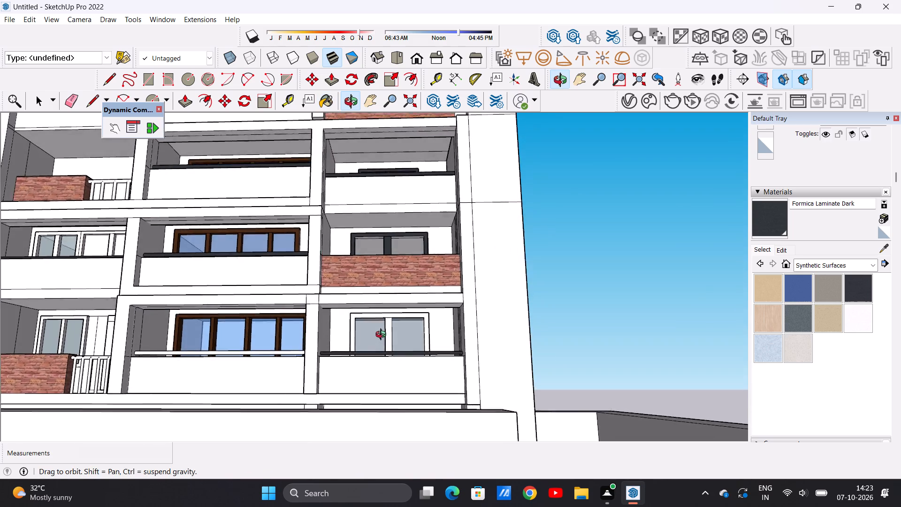
middle_click_drag(383, 336, 383, 337)
scroll(388, 318, "up", 17)
left_click(389, 319)
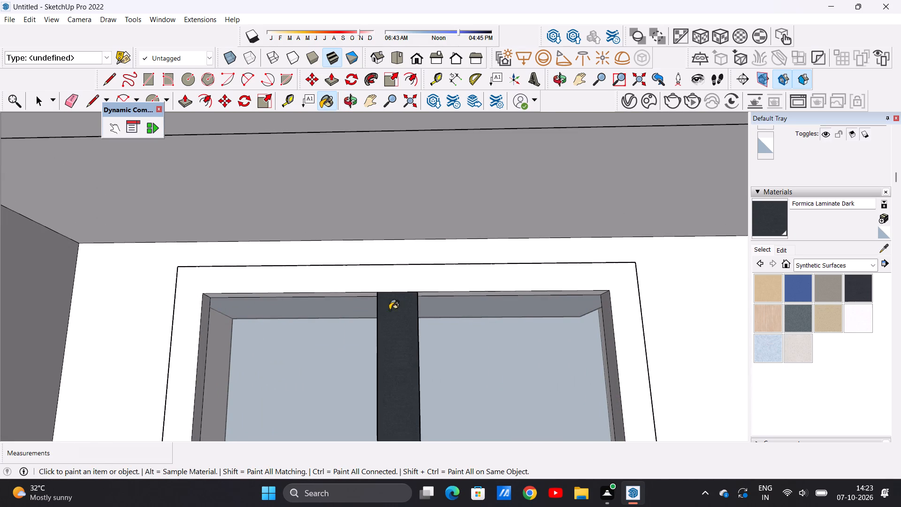
left_click(307, 284)
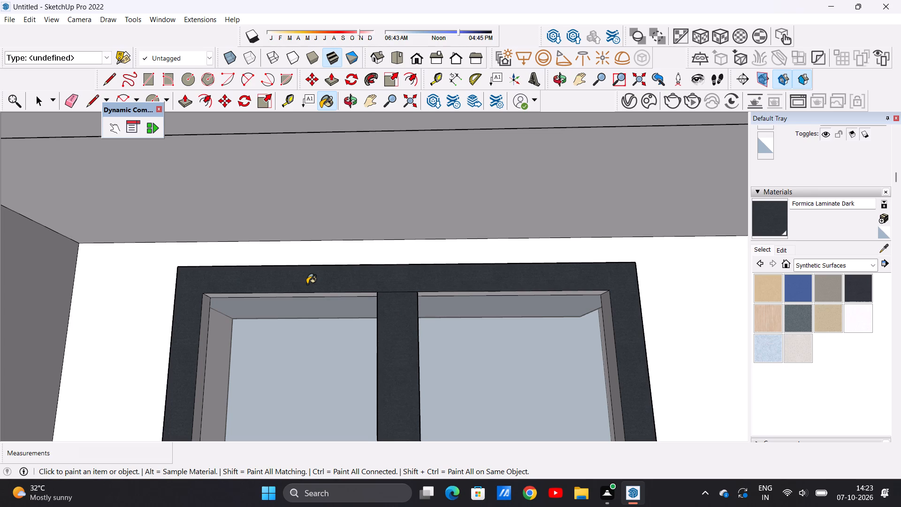
Paint the inner face of the fifth window's right stile and the left side of its mullion with Formica Laminate Dark.
scroll(365, 210, "down", 12)
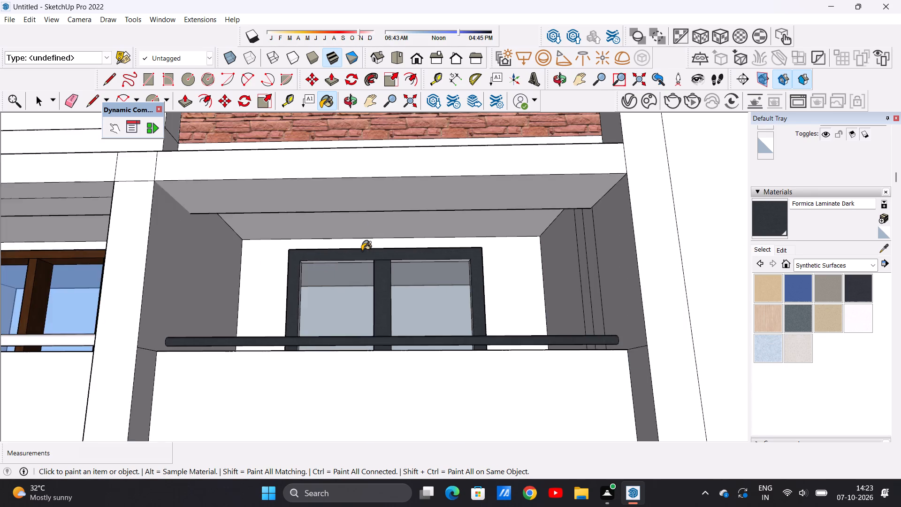
middle_click_drag(357, 253, 452, 298)
scroll(443, 297, "up", 11)
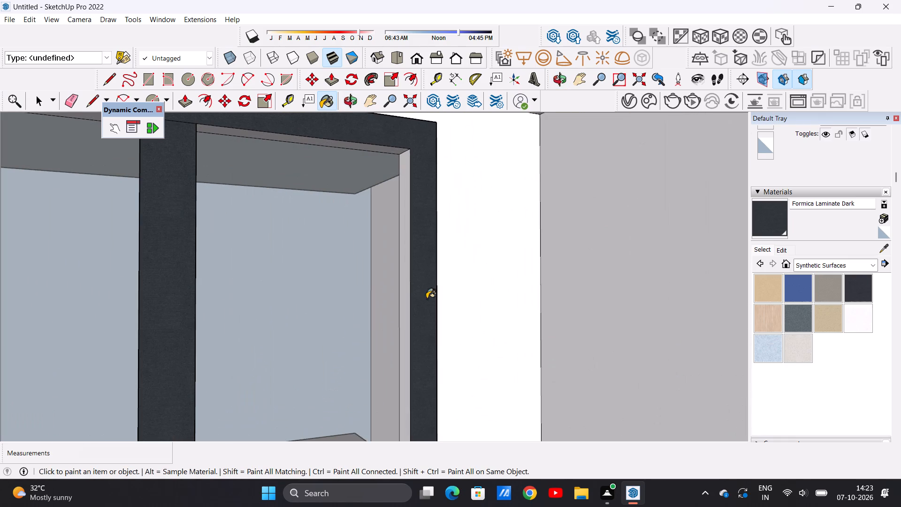
left_click(407, 295)
scroll(383, 298, "down", 2)
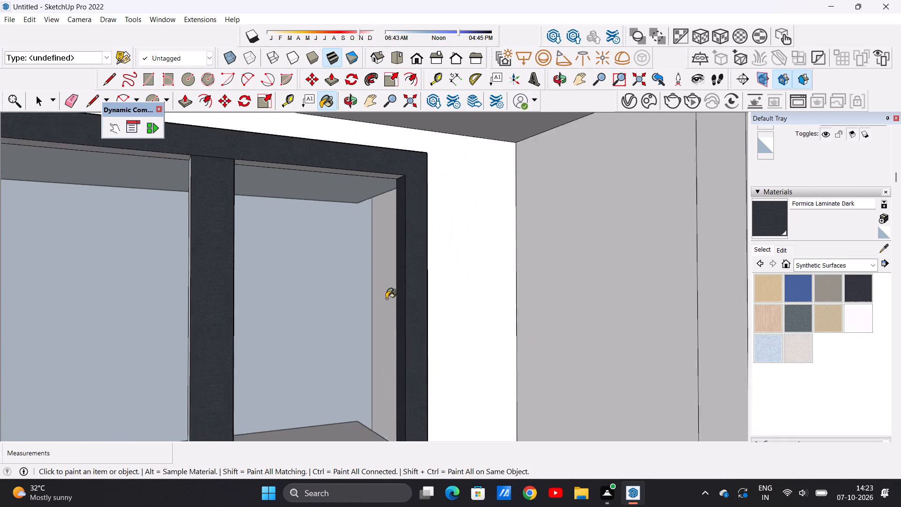
scroll(386, 299, "down", 5)
scroll(293, 321, "up", 5)
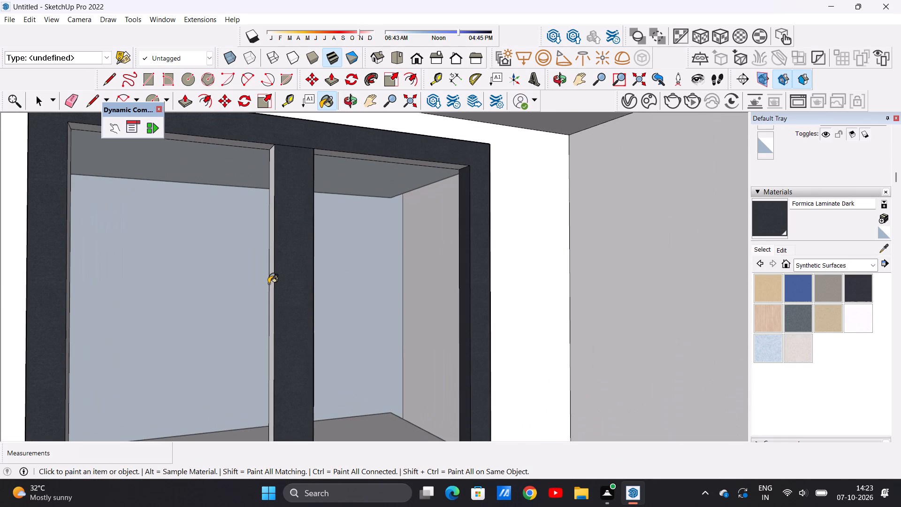
left_click(268, 284)
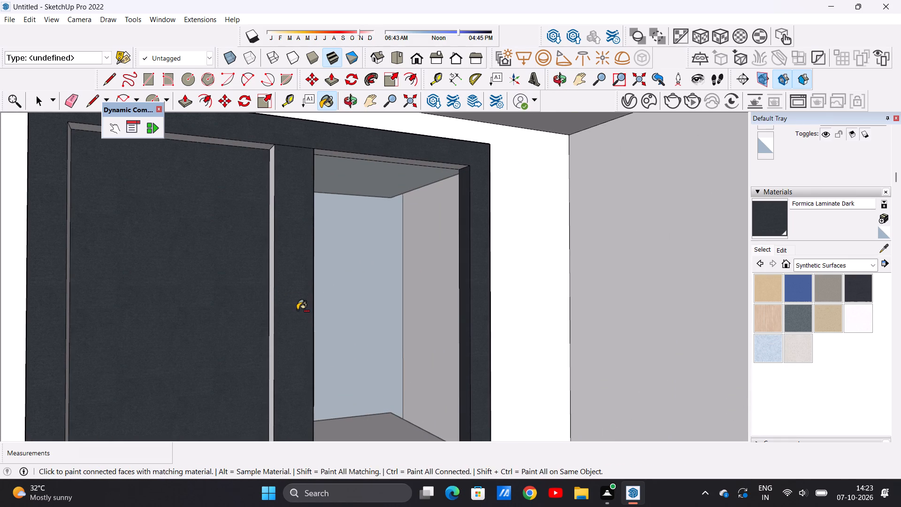
key("ctrl+z")
middle_click_drag(268, 300, 294, 317)
left_click(283, 297)
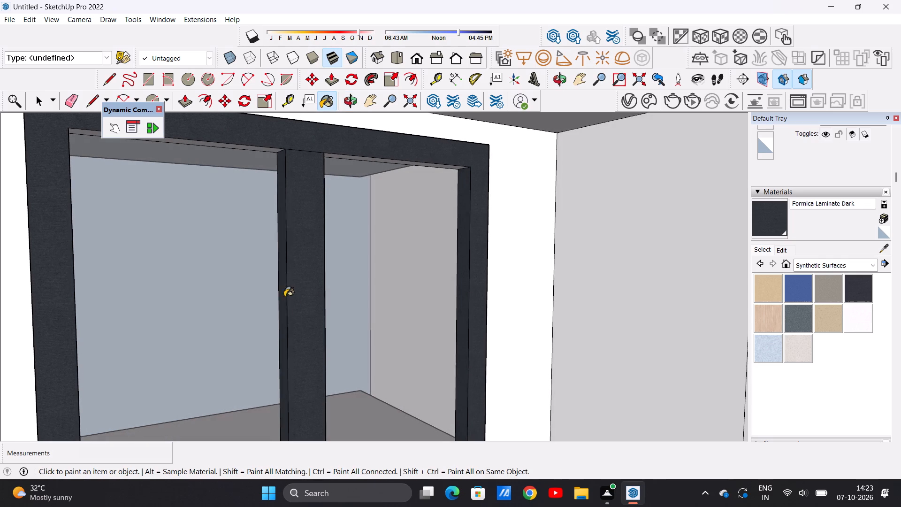
Paint the outer left edge of the fifth window's frame with Formica Laminate Dark.
scroll(298, 287, "down", 5)
middle_click_drag(308, 304, 254, 283)
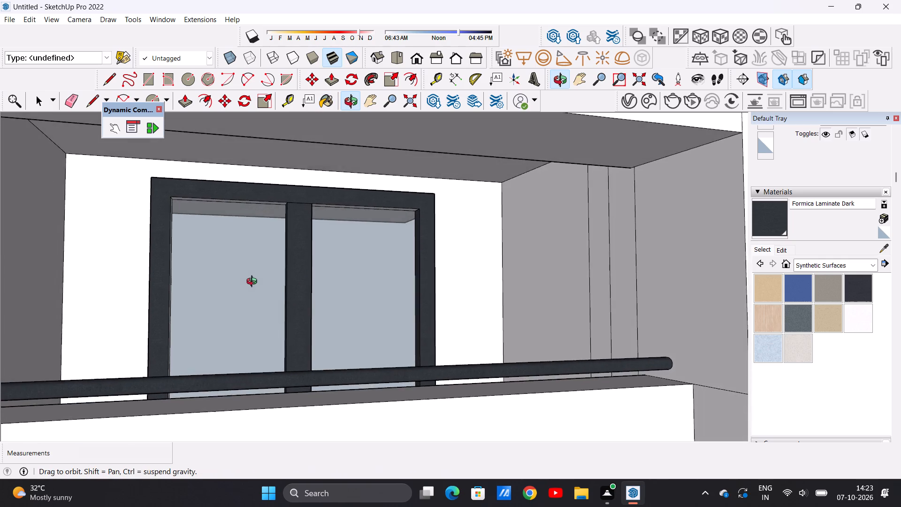
middle_click_drag(254, 283, 327, 311)
scroll(222, 281, "up", 3)
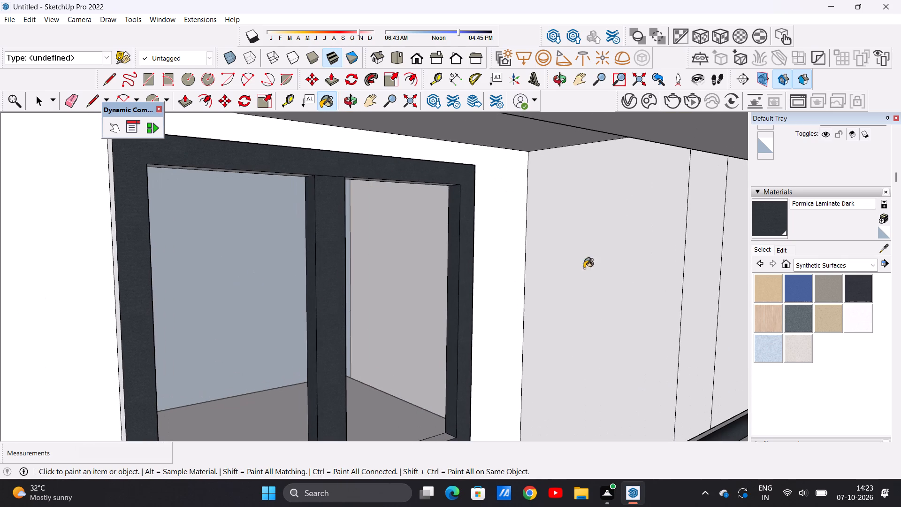
scroll(145, 289, "up", 4)
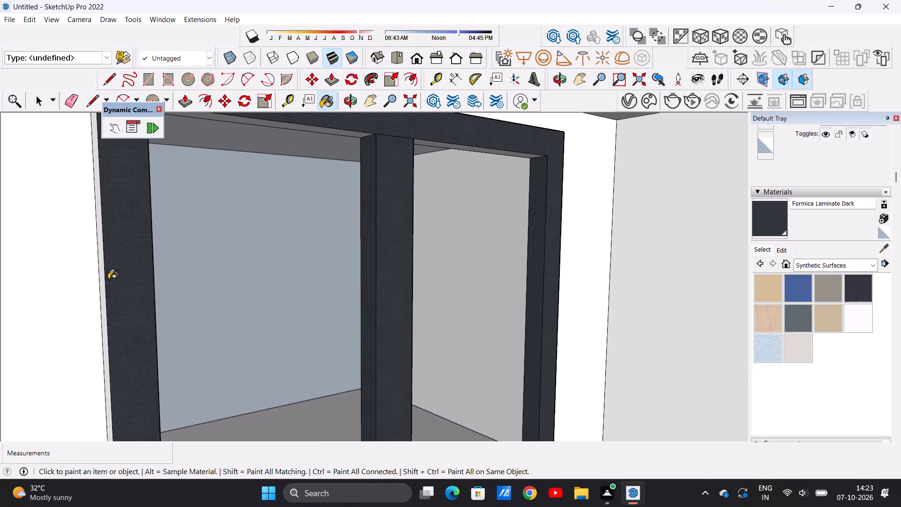
left_click(99, 251)
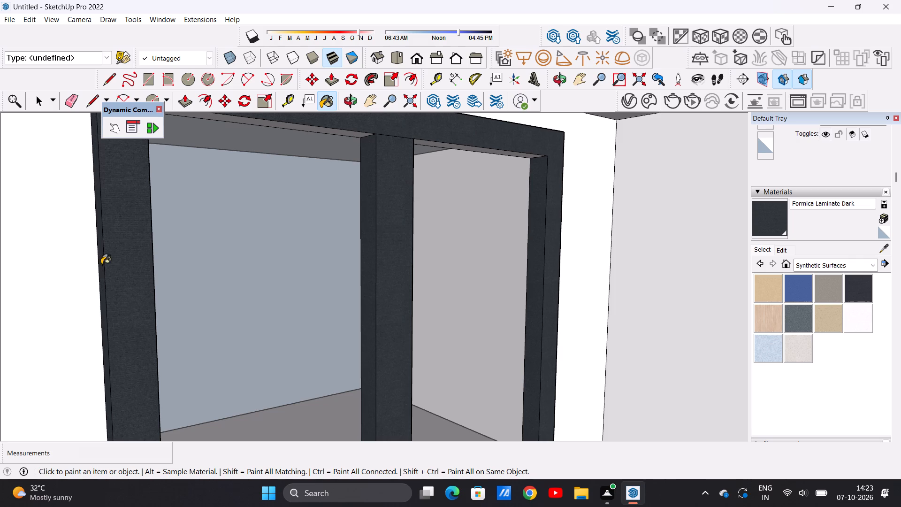
Paint the underside of the fifth window's top rail above both panes with Formica Laminate Dark.
middle_click_drag(251, 348, 159, 298)
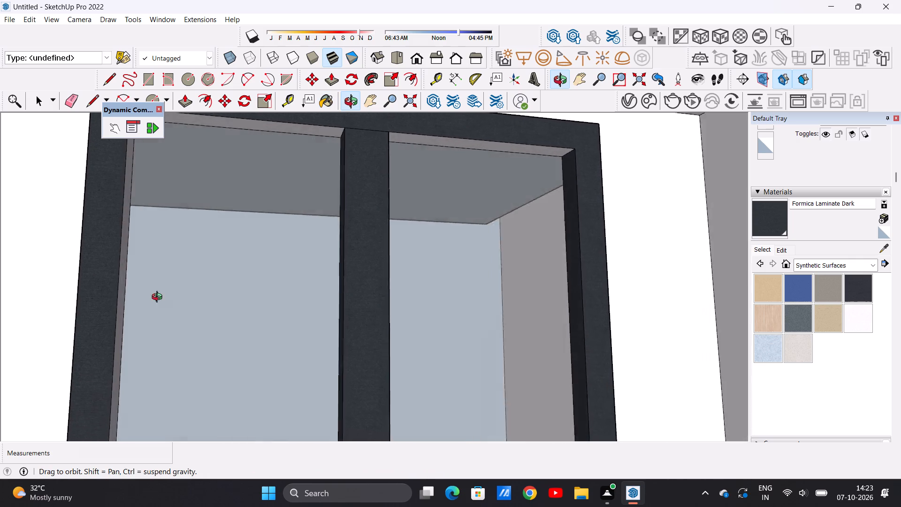
middle_click_drag(159, 298, 141, 289)
left_click(314, 134)
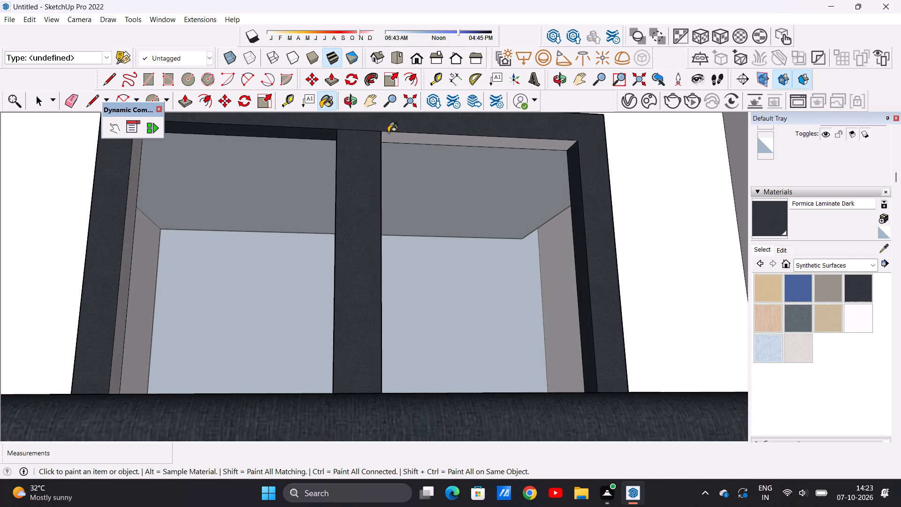
left_click(389, 138)
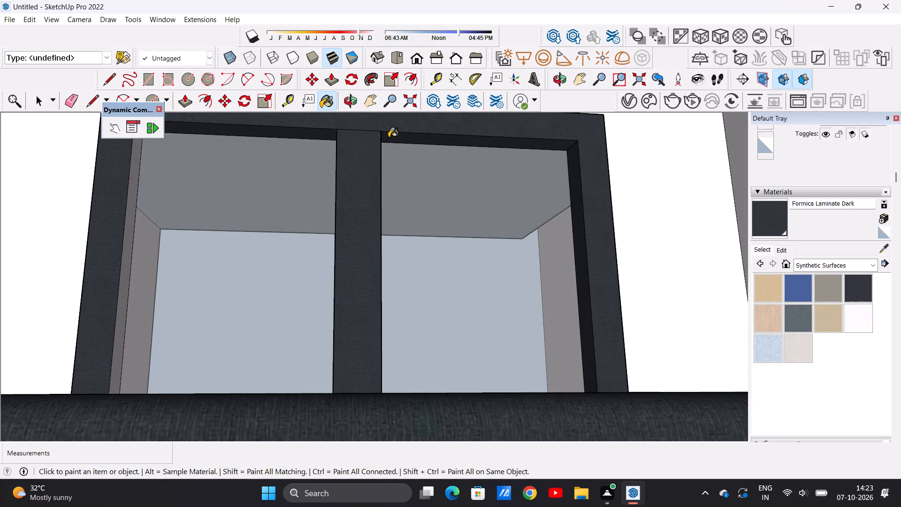
Paint the upper face of the fifth window's bottom rail below both panes with Formica Laminate Dark.
scroll(356, 235, "down", 4)
scroll(344, 283, "down", 2)
middle_click_drag(354, 268, 330, 380)
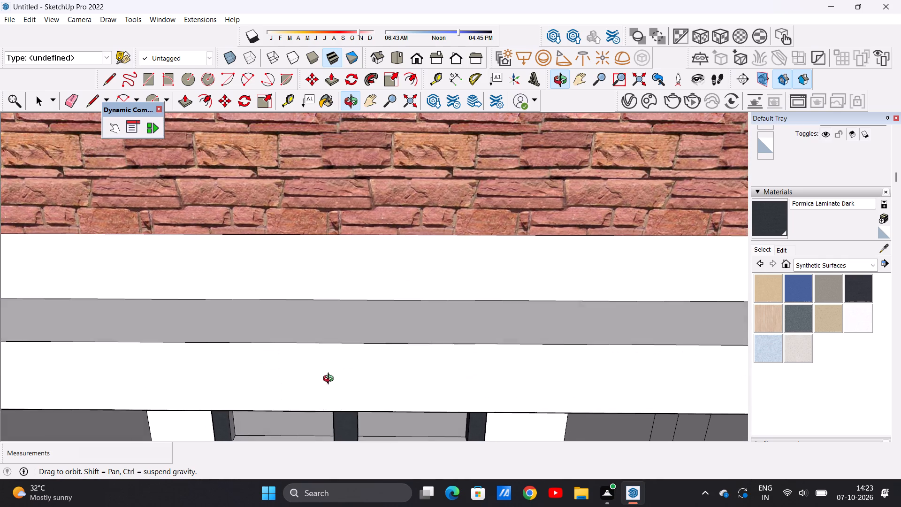
middle_click_drag(330, 380, 334, 341)
scroll(332, 340, "down", 9)
scroll(335, 390, "up", 7)
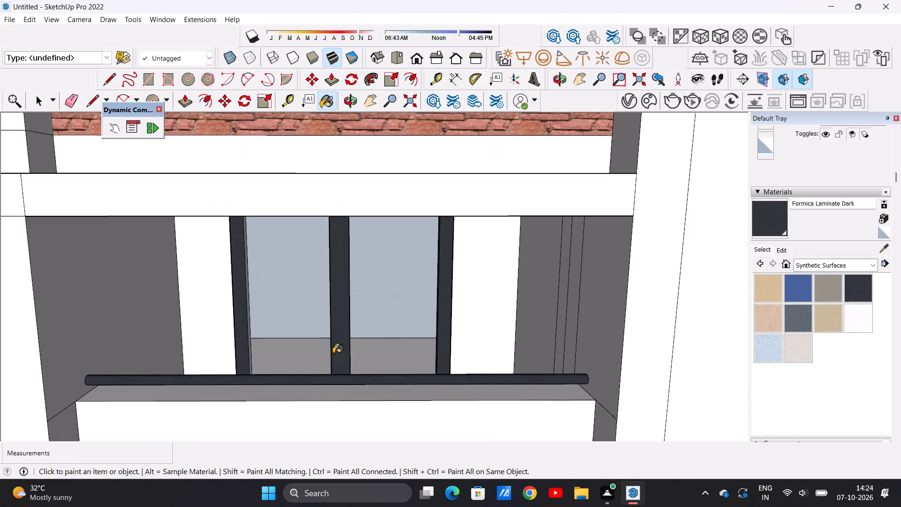
scroll(327, 361, "up", 6)
middle_click_drag(329, 317, 320, 367)
scroll(309, 422, "up", 6)
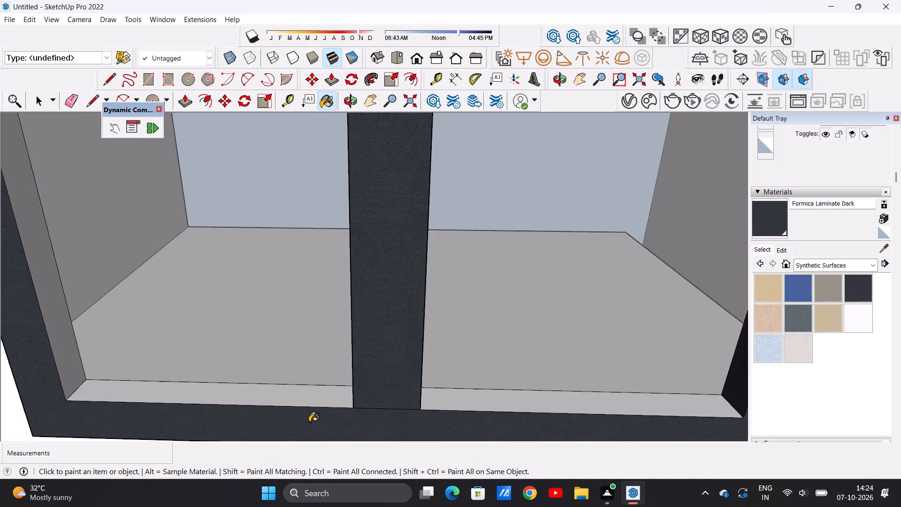
scroll(309, 422, "up", 7)
left_click(314, 397)
left_click(537, 389)
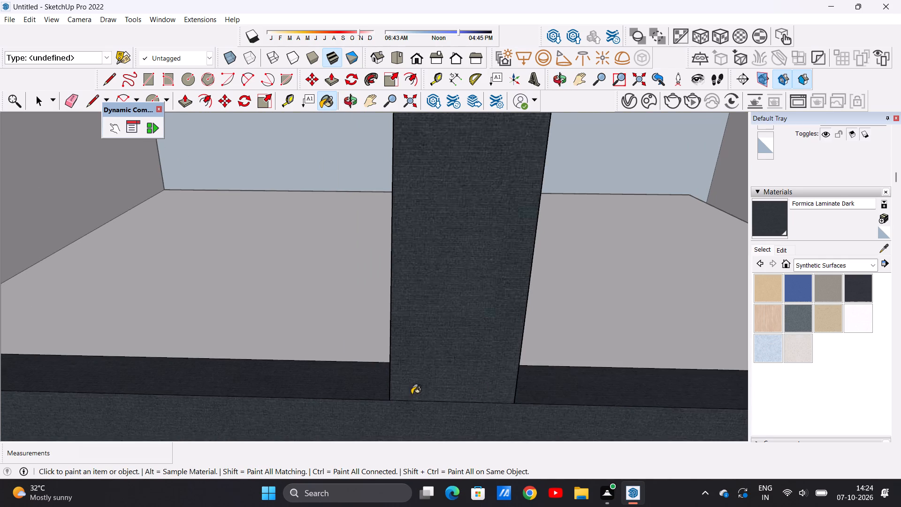
Paint the inner face of the fifth window's left stile and the right side of its mullion with Formica Laminate Dark.
scroll(387, 396, "down", 16)
middle_click_drag(359, 378, 327, 370)
scroll(248, 305, "up", 4)
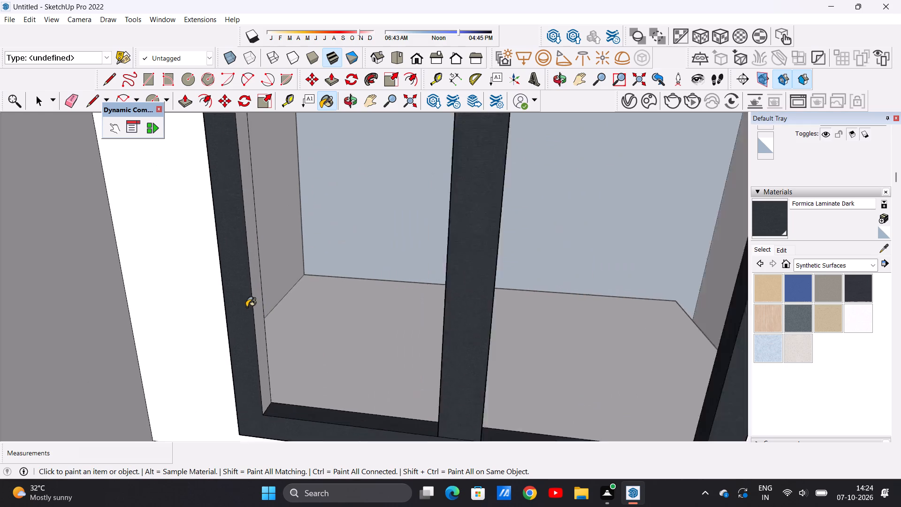
scroll(246, 307, "up", 2)
left_click(260, 309)
scroll(259, 331, "down", 13)
middle_click_drag(380, 389, 330, 372)
scroll(362, 351, "up", 13)
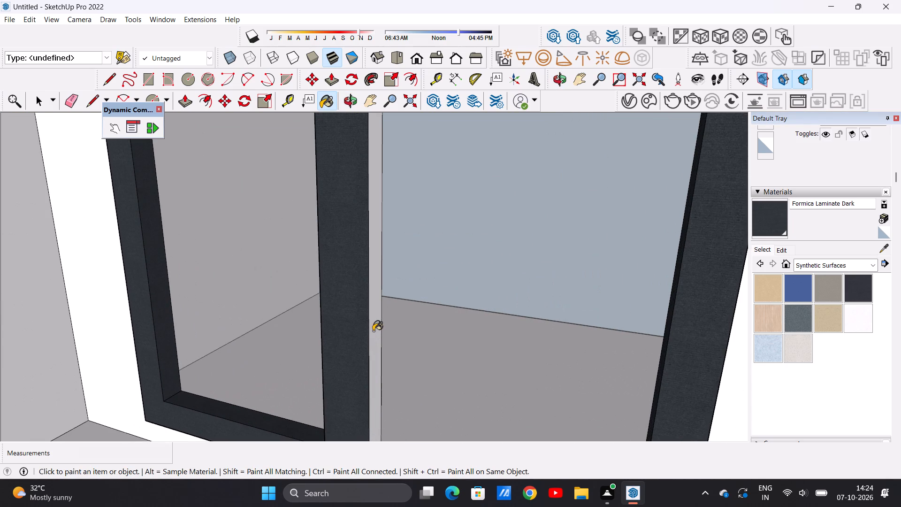
left_click(373, 331)
Paint the front faces of the mullion and surrounding frame of the window behind the lowest right-hand brick balcony with Formica Laminate Dark.
scroll(351, 363, "down", 20)
scroll(351, 363, "down", 13)
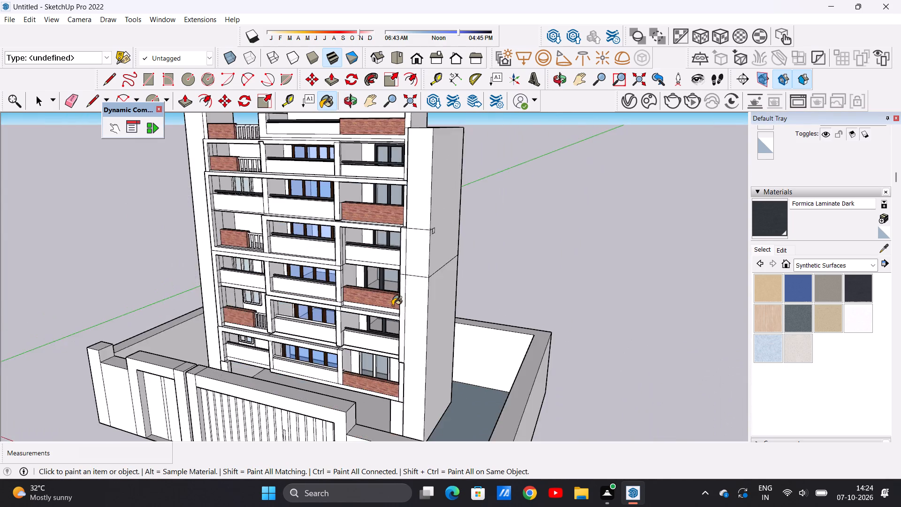
scroll(392, 306, "down", 4)
scroll(366, 409, "up", 5)
scroll(379, 355, "up", 13)
middle_click_drag(377, 330, 393, 321)
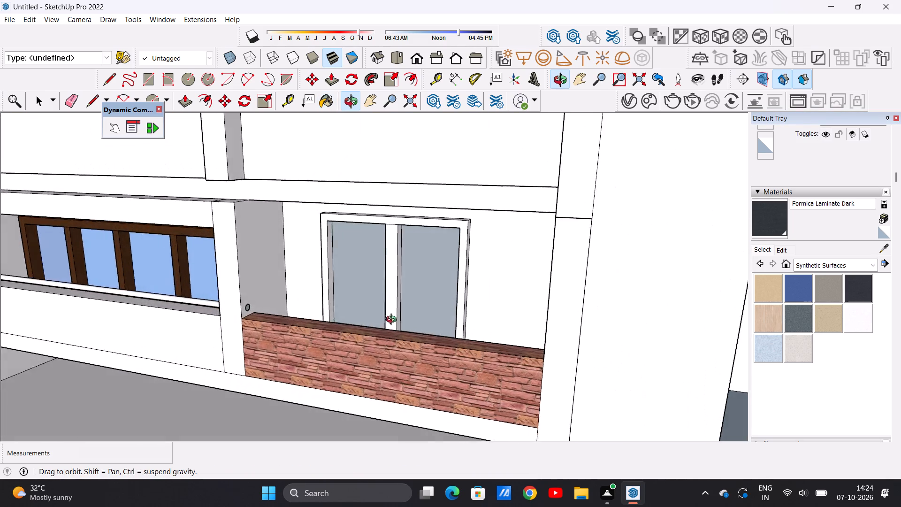
middle_click_drag(393, 321, 444, 298)
middle_click_drag(436, 307, 410, 344)
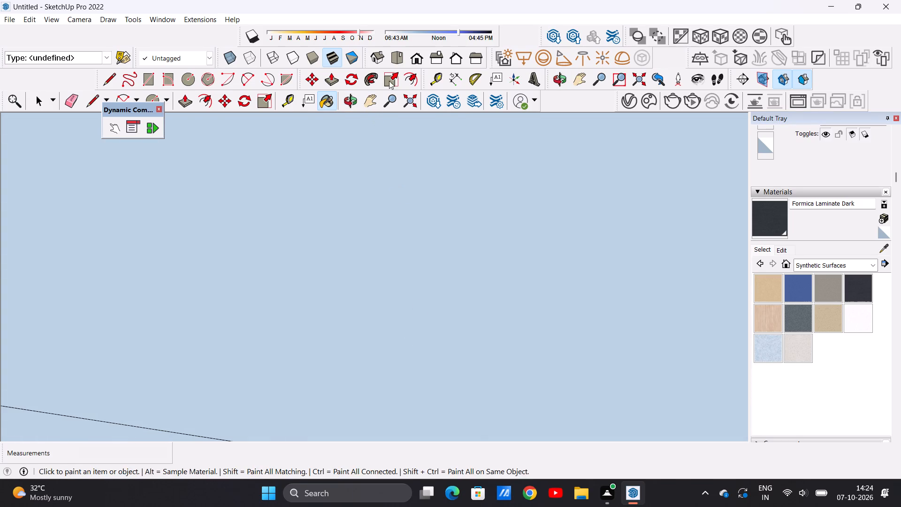
left_click(418, 58)
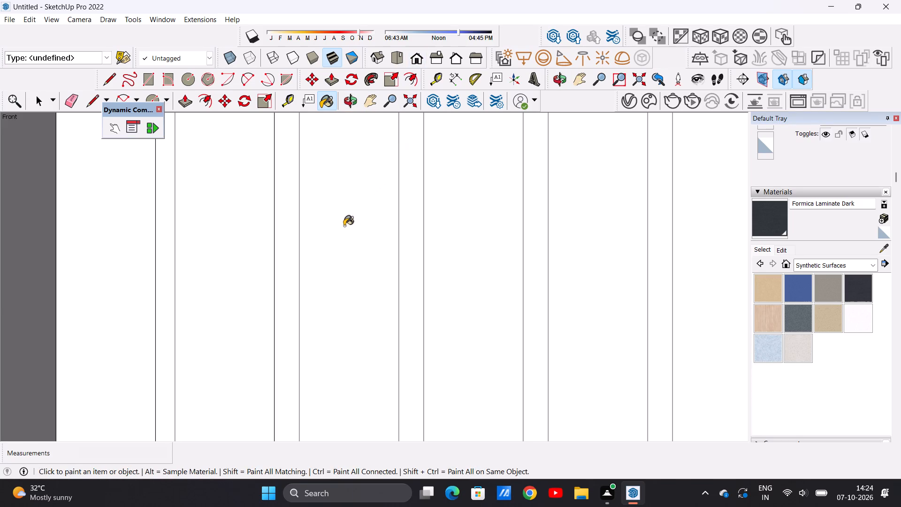
scroll(343, 227, "down", 20)
scroll(343, 227, "down", 12)
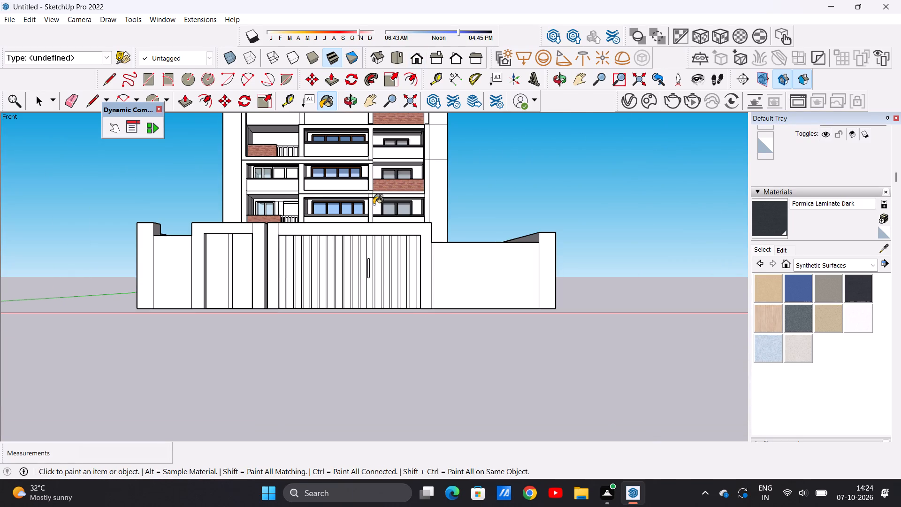
middle_click_drag(374, 204, 338, 292)
scroll(368, 256, "up", 17)
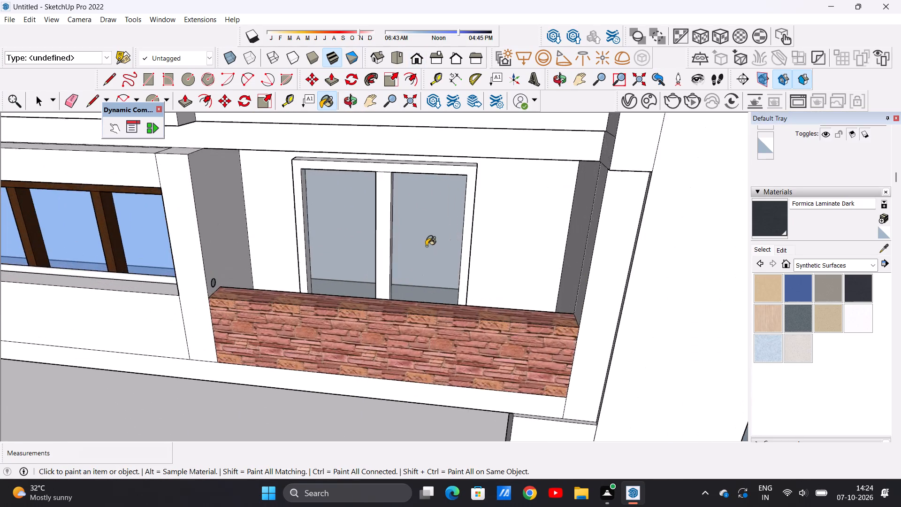
scroll(426, 246, "up", 5)
middle_click_drag(428, 252, 427, 218)
left_click(373, 224)
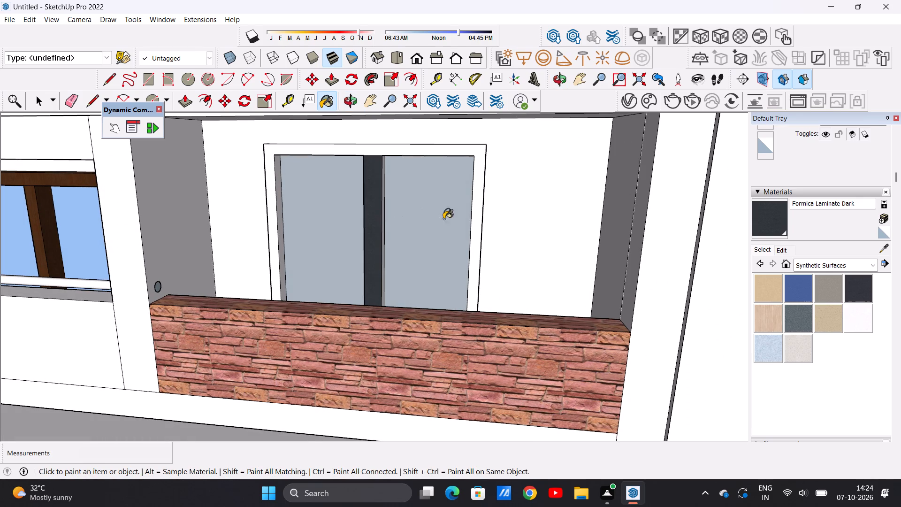
left_click(477, 229)
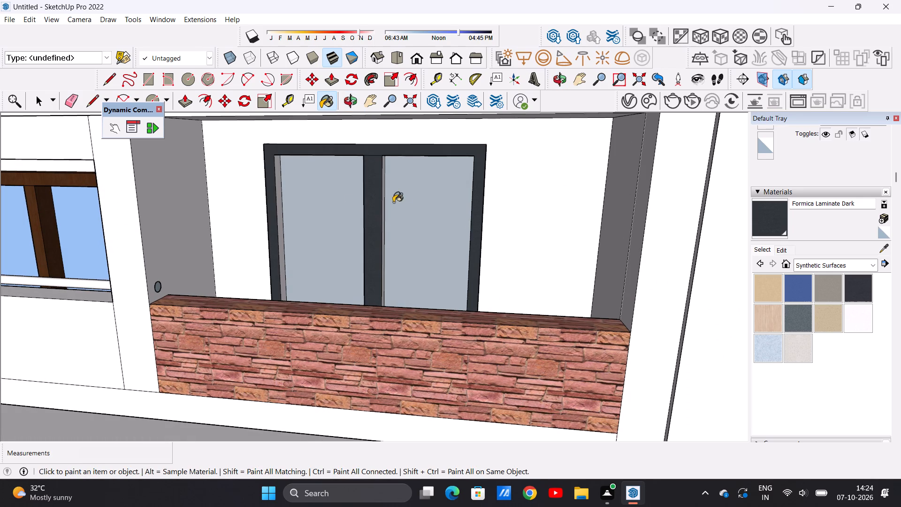
Paint the inner face of this window's left stile and the right side of its mullion with Formica Laminate Dark.
middle_click_drag(398, 202, 309, 205)
scroll(294, 194, "up", 6)
left_click(298, 191)
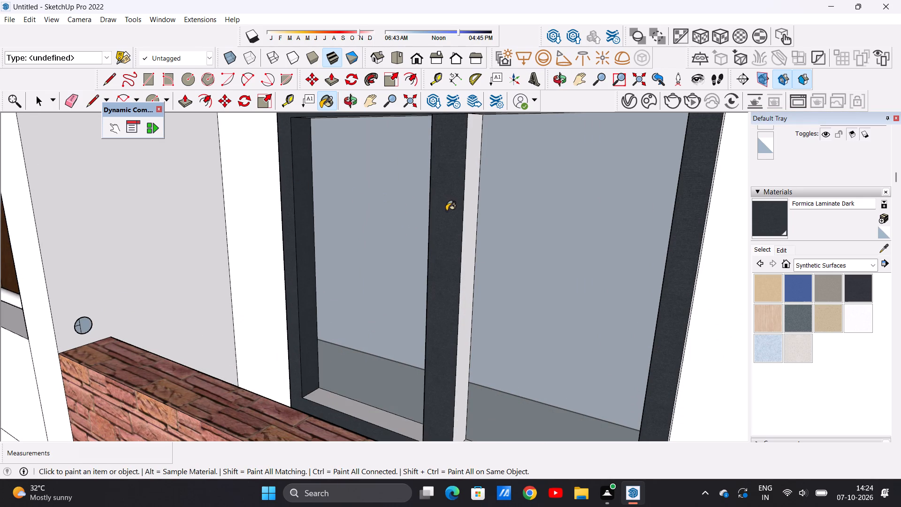
left_click(467, 226)
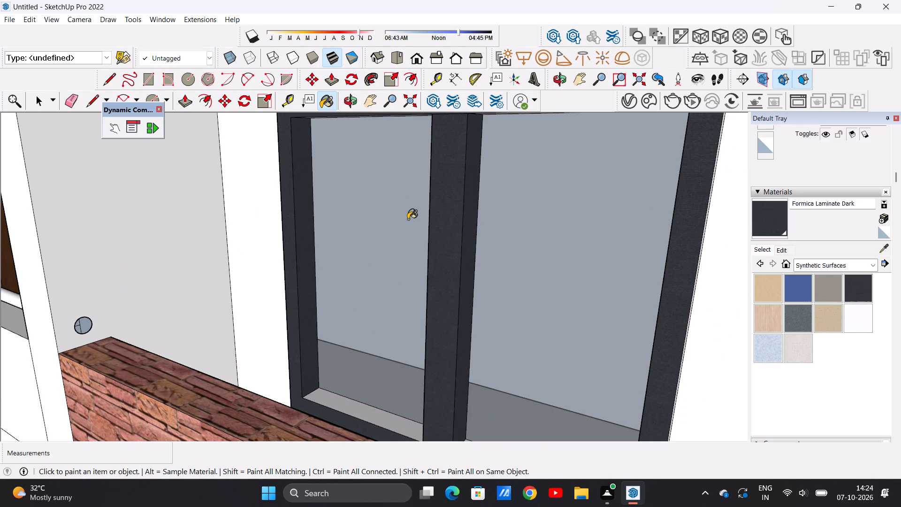
Paint the outer right edge and the top edge of the lowest brick-balcony window's frame with Formica Laminate Dark.
scroll(408, 219, "down", 7)
scroll(554, 230, "up", 6)
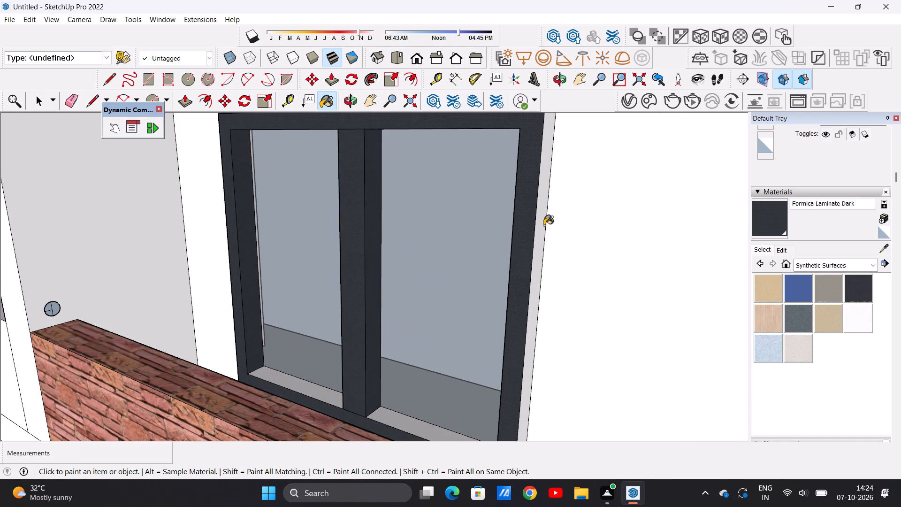
left_click(541, 230)
scroll(512, 230, "down", 5)
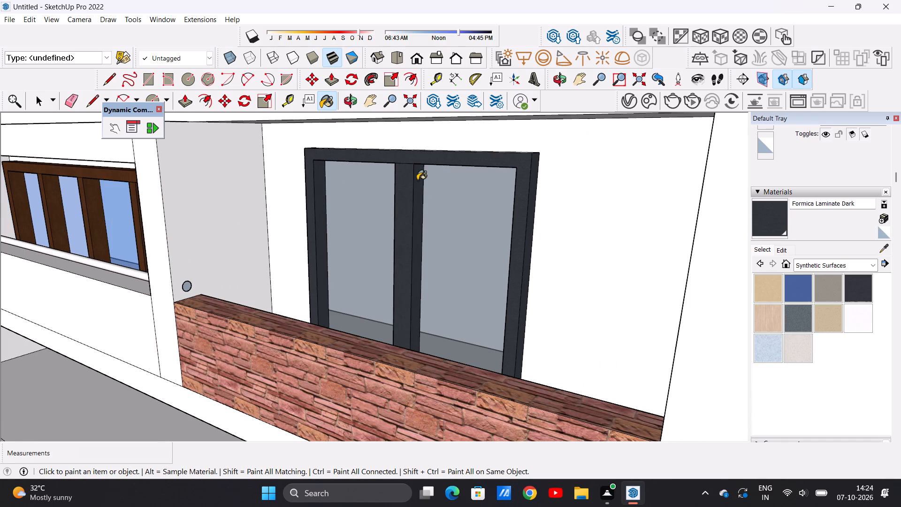
middle_click_drag(420, 211, 423, 224)
scroll(514, 176, "up", 7)
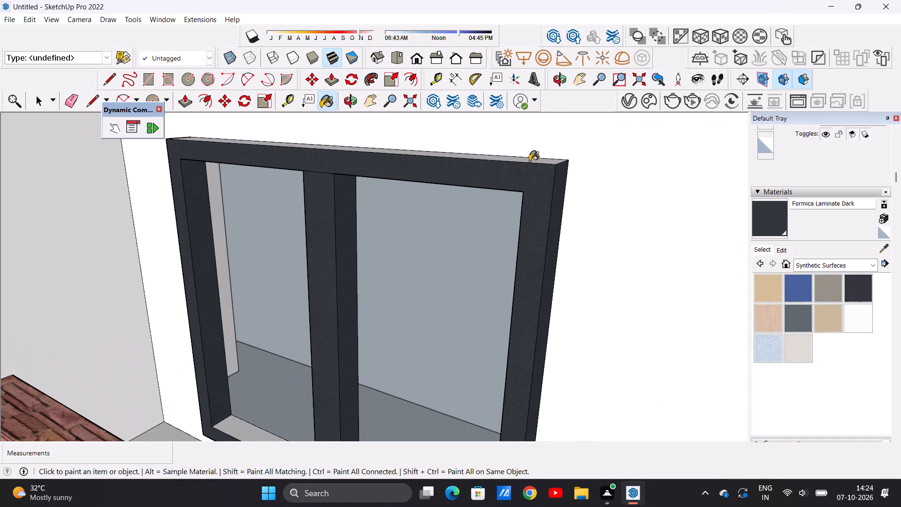
left_click(529, 161)
Paint the upper face of the window's bottom rail below both panes with Formica Laminate Dark.
scroll(222, 216, "up", 4)
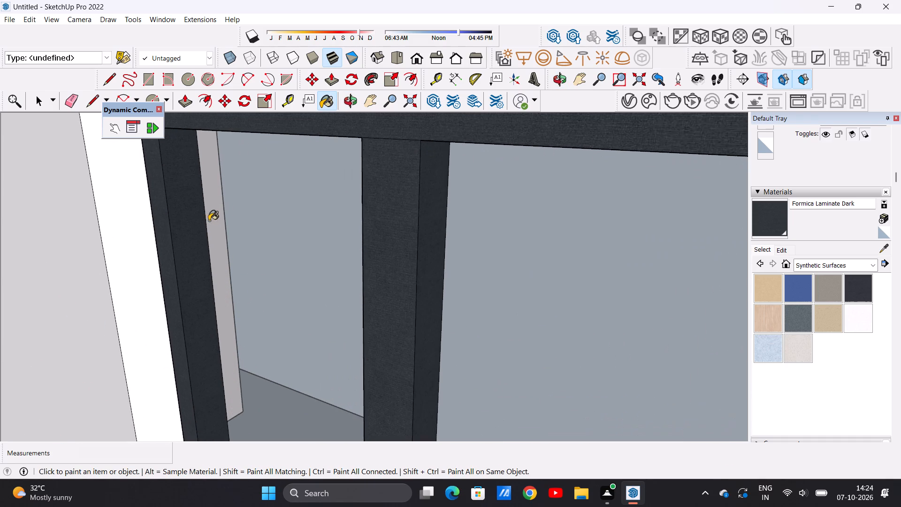
scroll(220, 220, "down", 11)
scroll(251, 386, "up", 10)
left_click(277, 341)
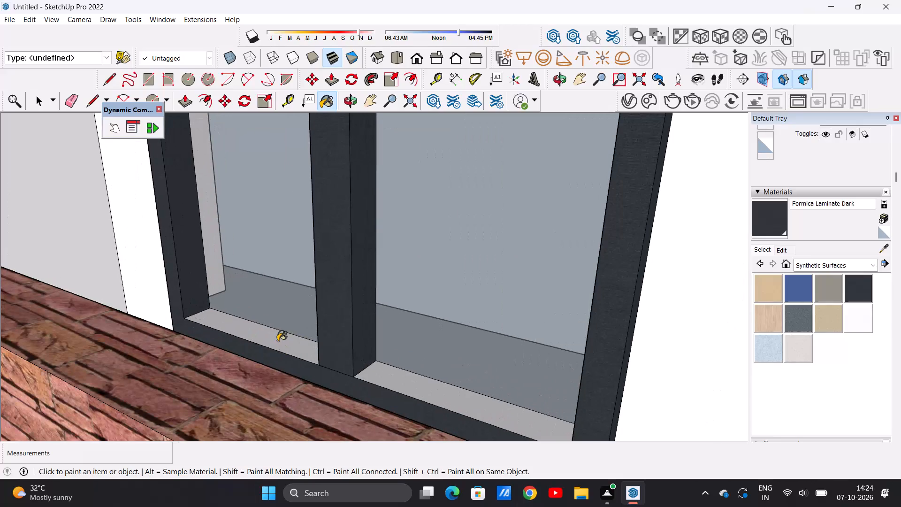
left_click(385, 375)
Paint the window's left-facing surfaces, from the right stile's inner face and mullion side to the outer left edge, with Formica Laminate Dark.
scroll(368, 361, "down", 9)
middle_click_drag(233, 263, 474, 239)
scroll(509, 228, "up", 5)
left_click(506, 231)
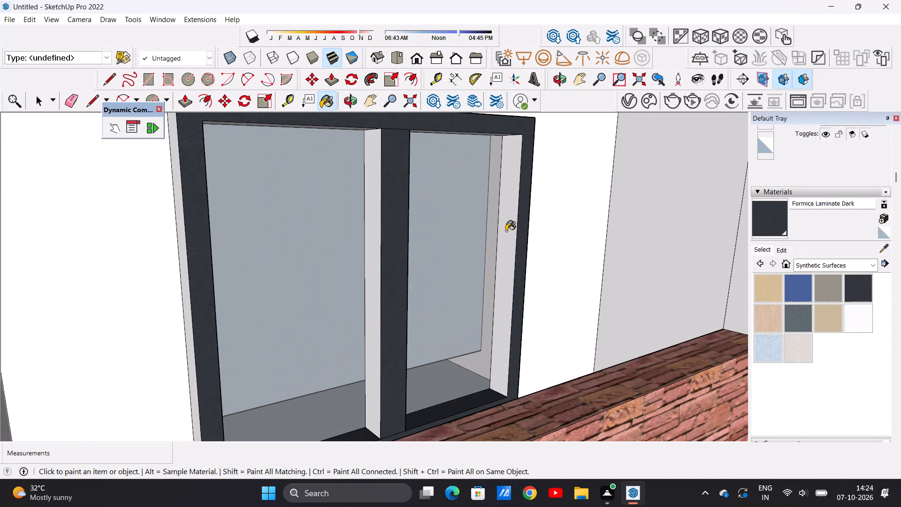
left_click(376, 253)
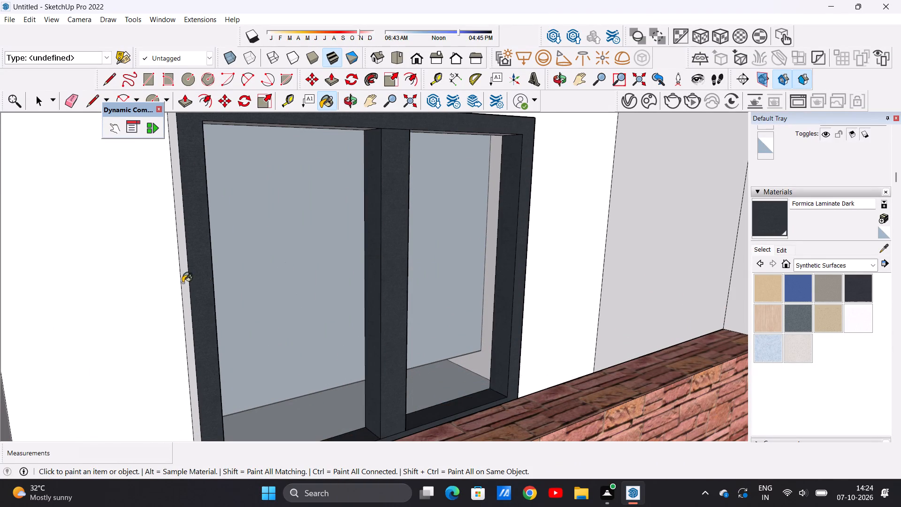
left_click(182, 277)
Inspect the painted frame's top edge, the whole front facade and the left-hand balcony windows.
scroll(230, 316, "down", 8)
middle_click_drag(299, 300, 282, 320)
scroll(214, 237, "up", 18)
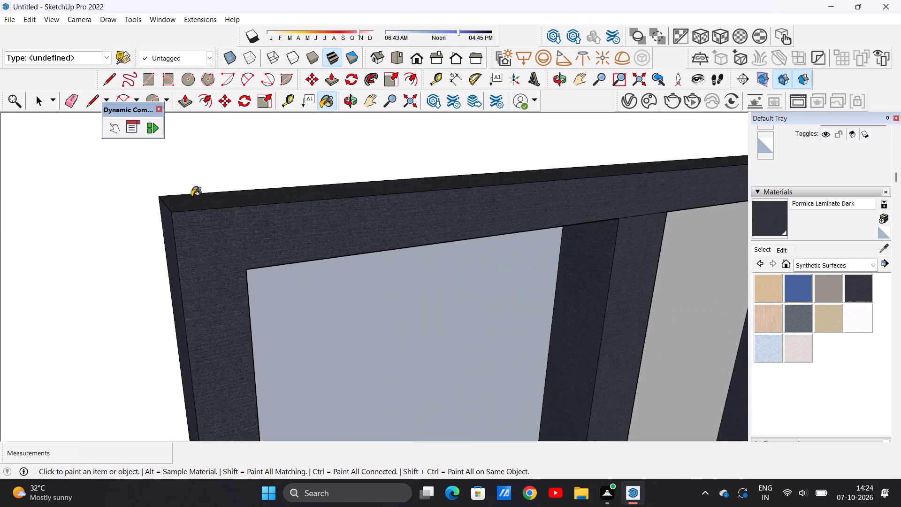
middle_click_drag(191, 221, 188, 247)
middle_click(188, 247)
scroll(189, 242, "down", 7)
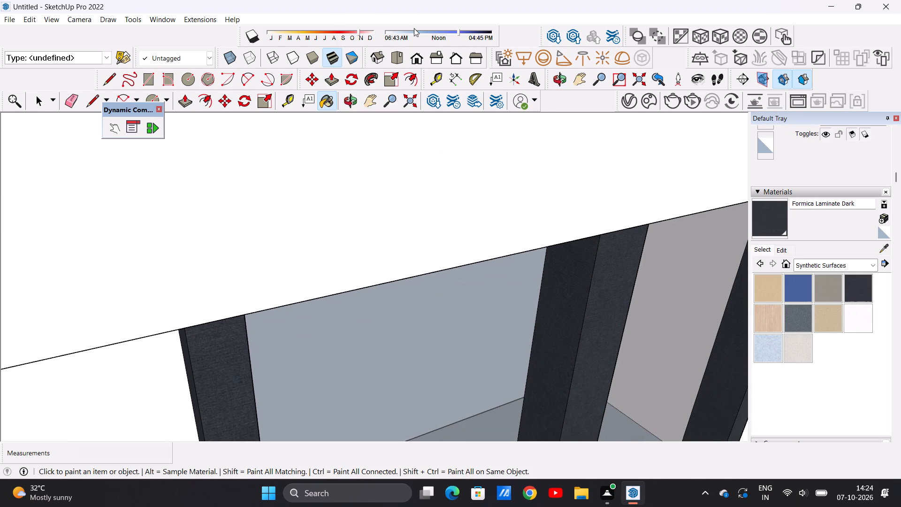
left_click(419, 61)
scroll(380, 348, "down", 20)
scroll(380, 348, "down", 1)
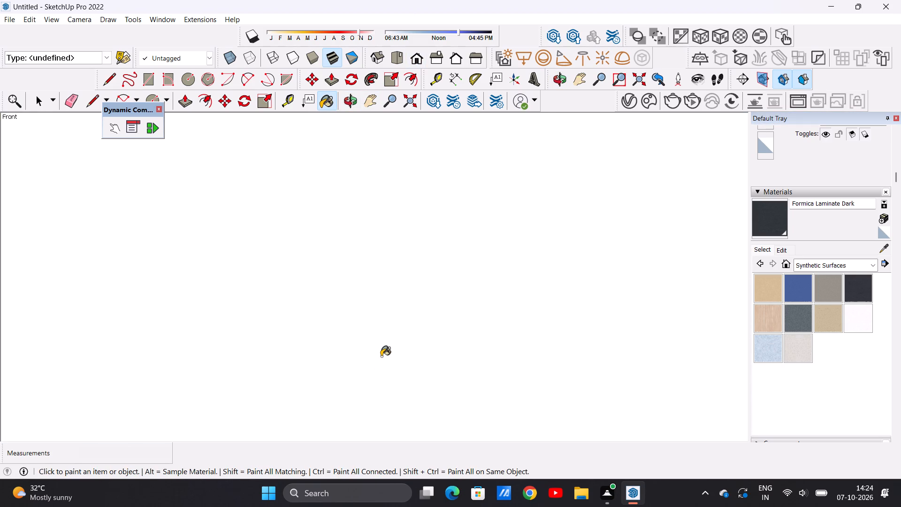
key("space")
scroll(383, 345, "down", 20)
scroll(383, 345, "down", 12)
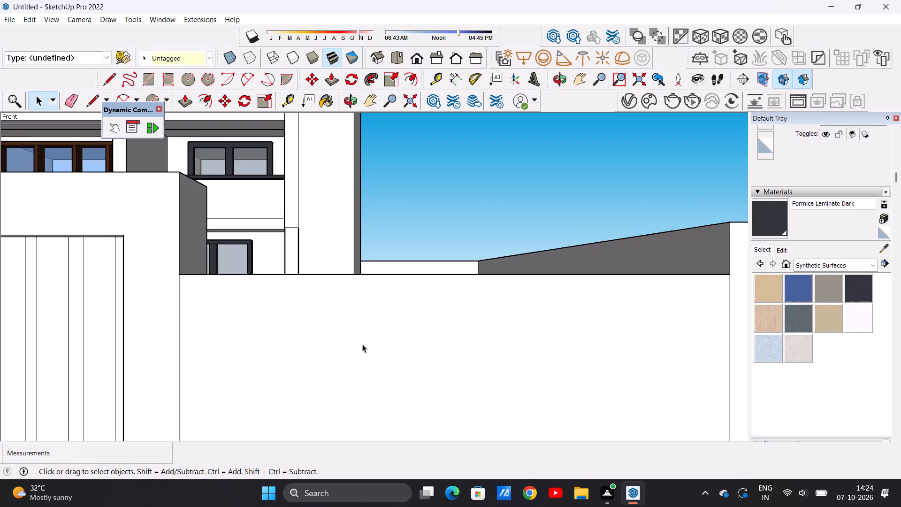
scroll(362, 344, "down", 20)
middle_click_drag(321, 274, 332, 323)
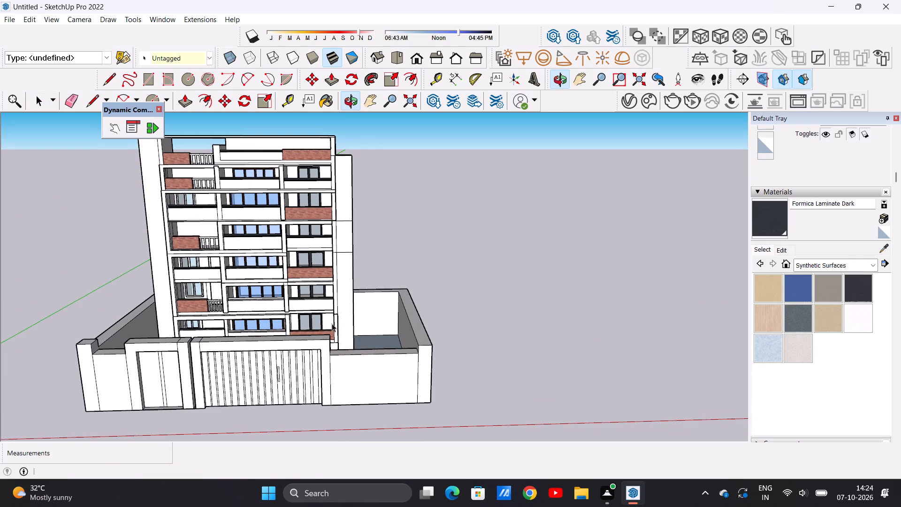
middle_click_drag(332, 323, 332, 324)
scroll(332, 323, "down", 1)
scroll(187, 215, "up", 7)
scroll(230, 235, "up", 4)
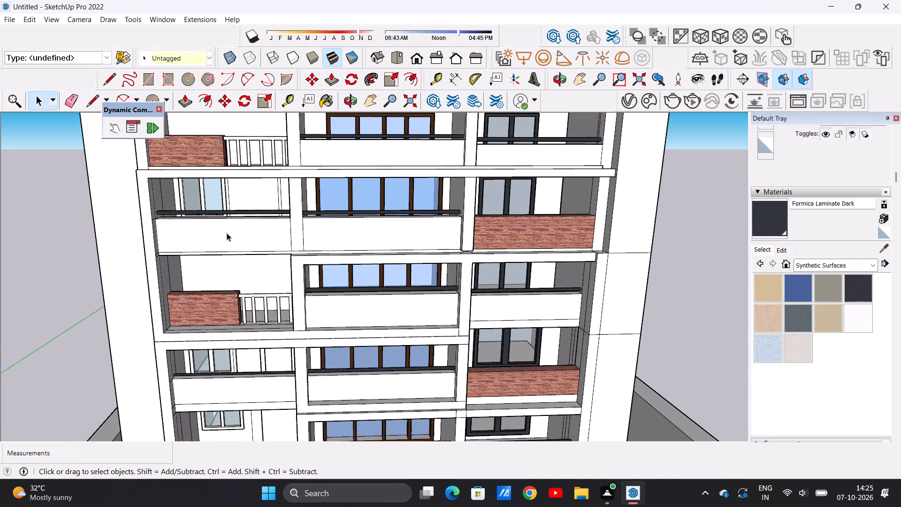
scroll(227, 233, "down", 4)
middle_click_drag(225, 233, 214, 211)
scroll(214, 211, "up", 12)
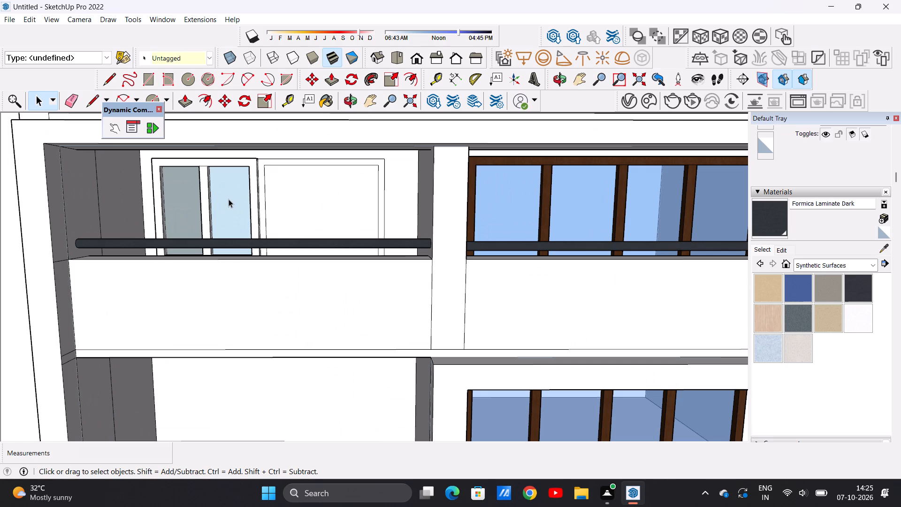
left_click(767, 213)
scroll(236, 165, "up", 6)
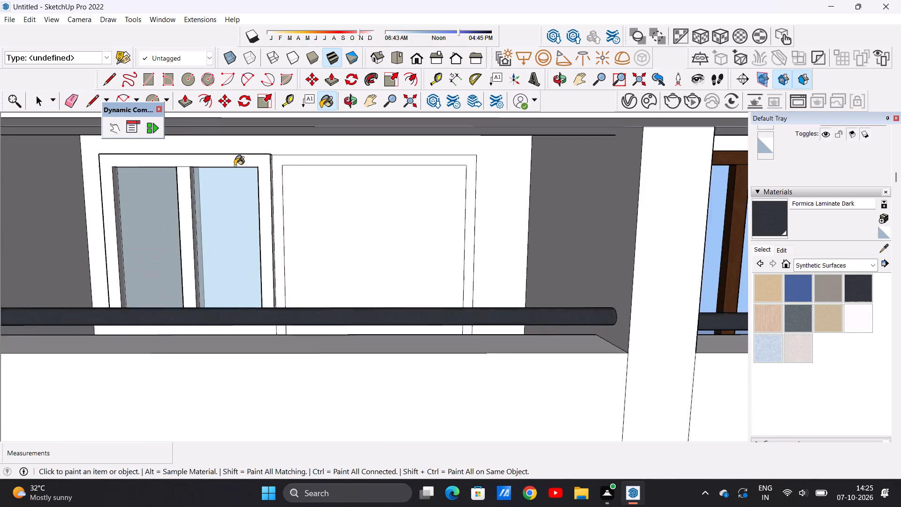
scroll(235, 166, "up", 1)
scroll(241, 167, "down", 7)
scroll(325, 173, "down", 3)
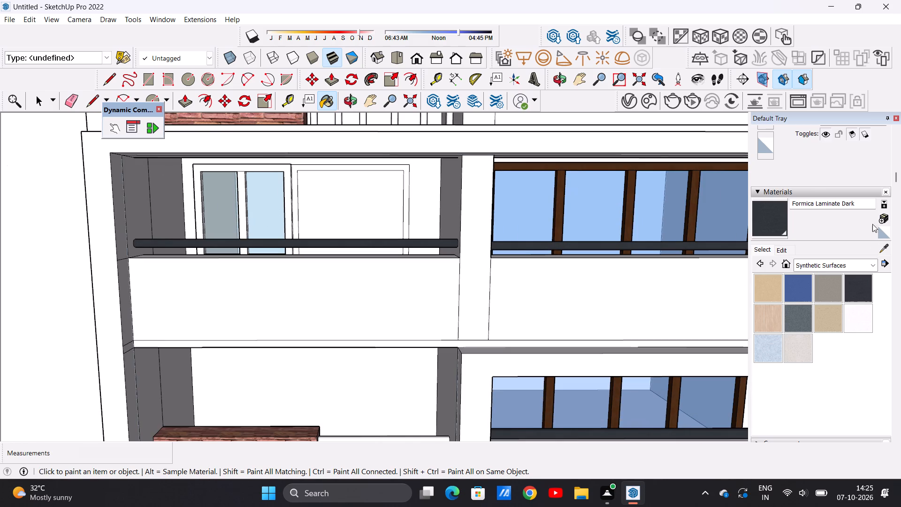
Paint the front faces of the mullion and frame of the left-hand balcony window beside the door outline with Wood Veneer 01.
left_click(870, 267)
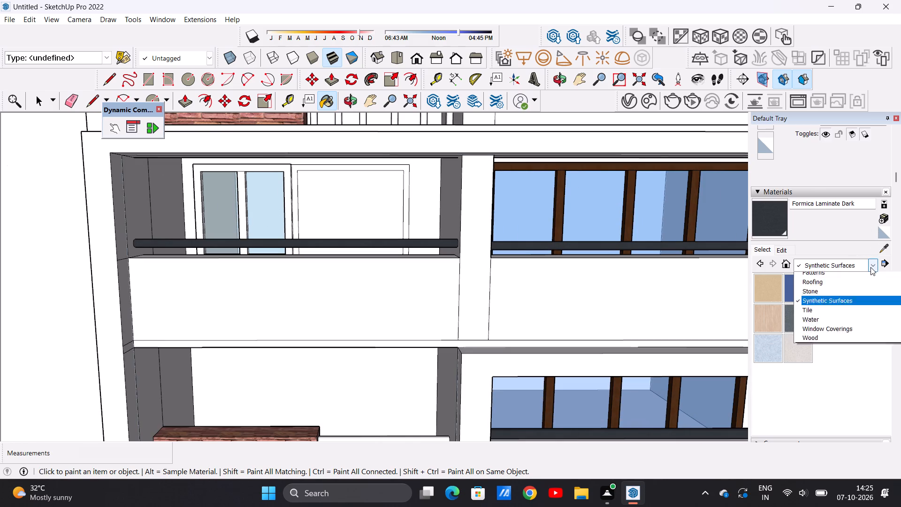
left_click(801, 418)
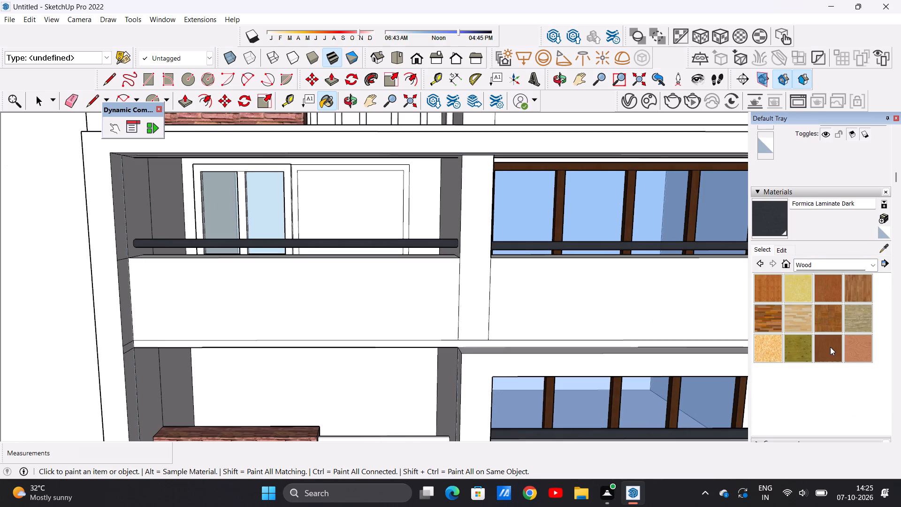
left_click(830, 347)
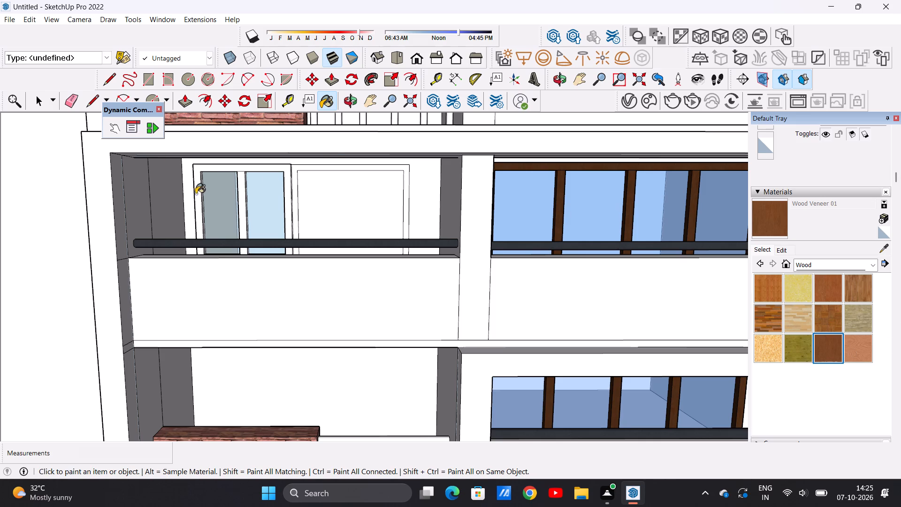
scroll(278, 169, "up", 20)
scroll(278, 169, "up", 8)
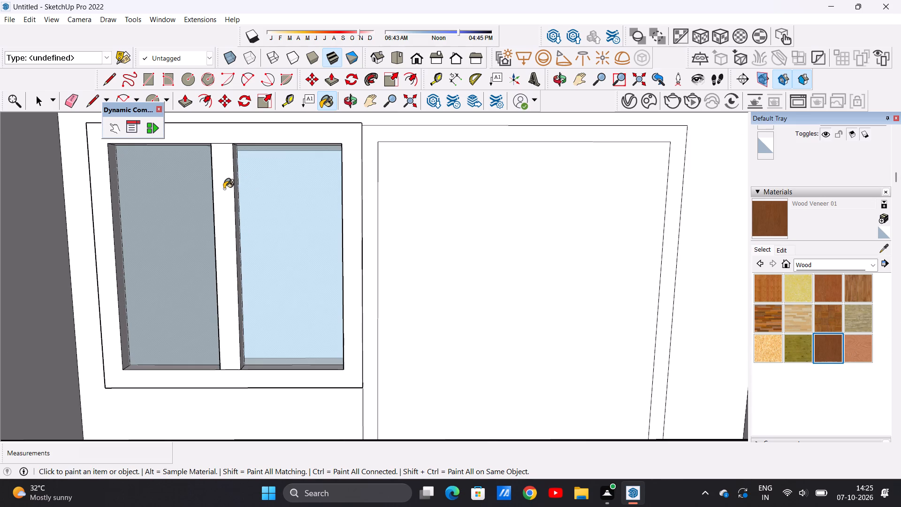
left_click(221, 191)
left_click(346, 138)
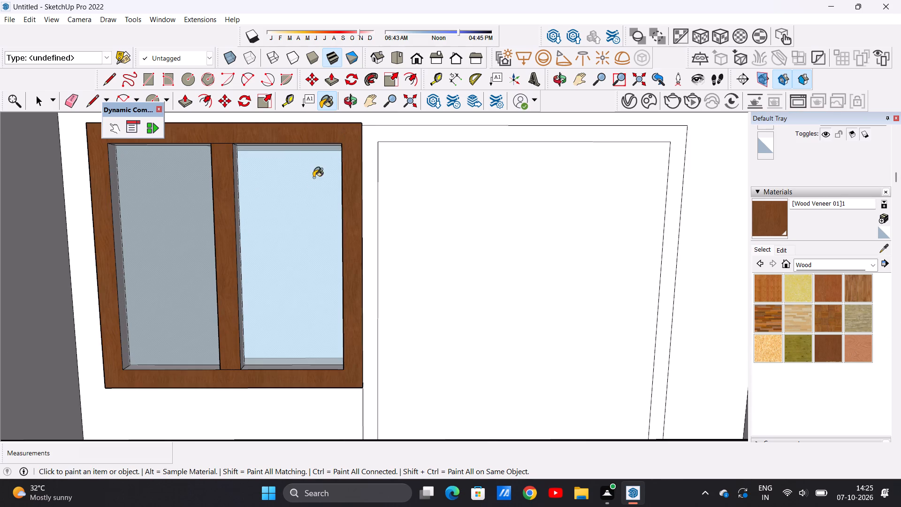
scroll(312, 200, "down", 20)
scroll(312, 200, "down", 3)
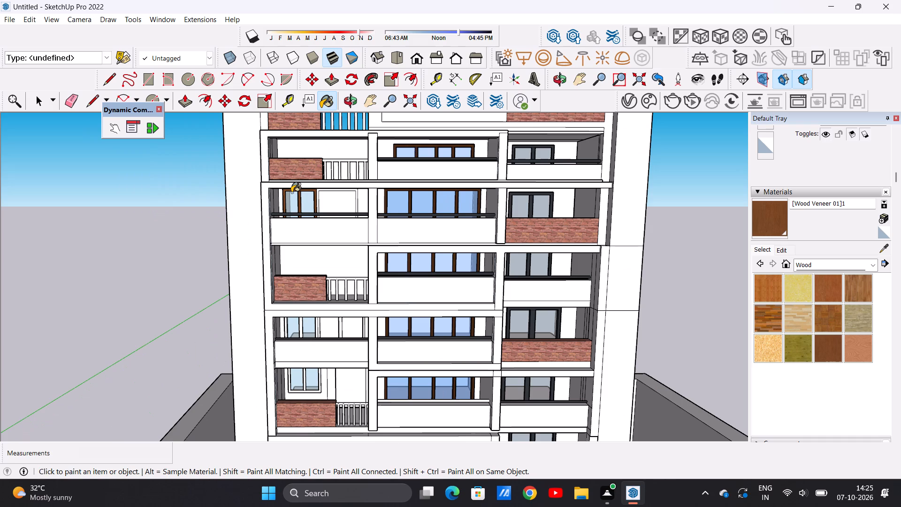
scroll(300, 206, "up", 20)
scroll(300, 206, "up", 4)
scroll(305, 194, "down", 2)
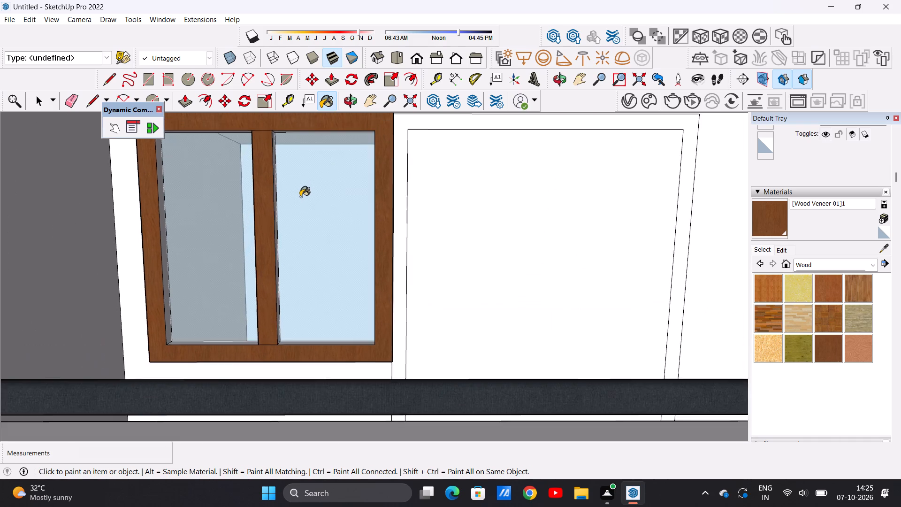
Paint the front faces of the left-hand balcony window's frame and mullion and the adjoining door frame with Formica Speckled Grey from Synthetic Surfaces.
scroll(300, 197, "down", 5)
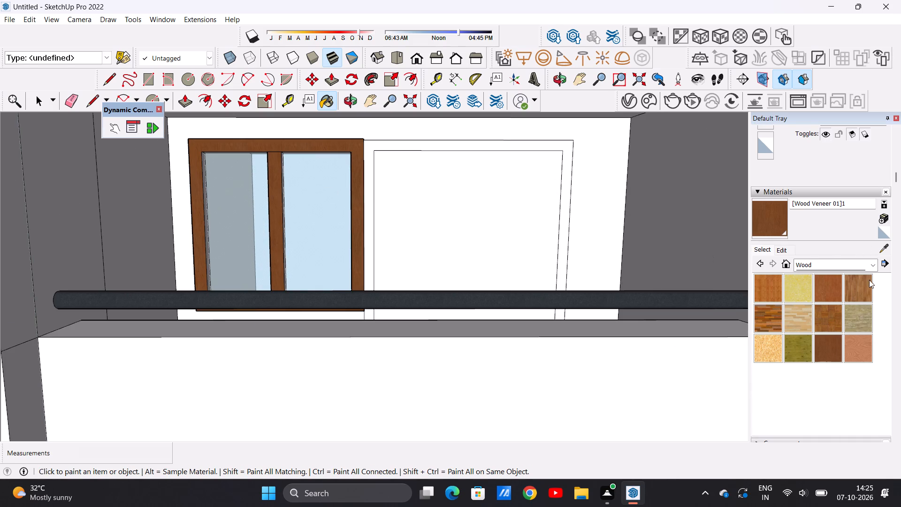
left_click(870, 267)
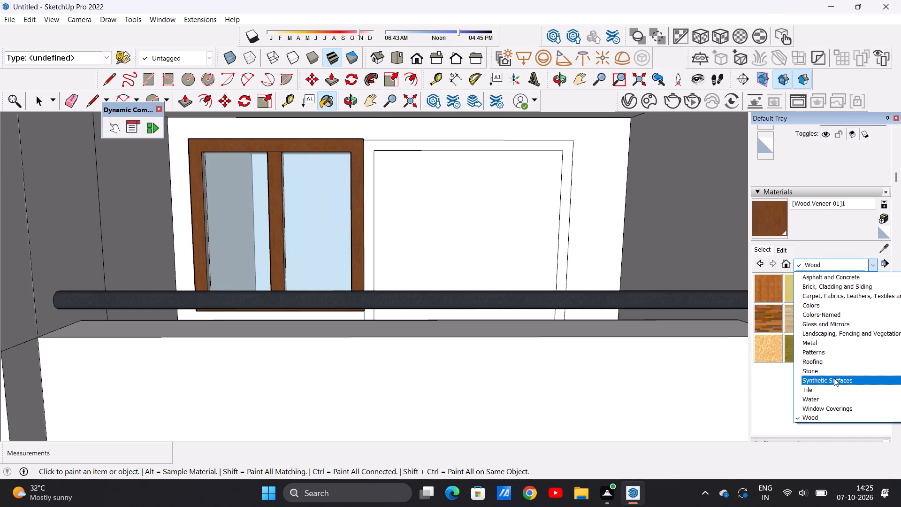
left_click(833, 378)
left_click(858, 288)
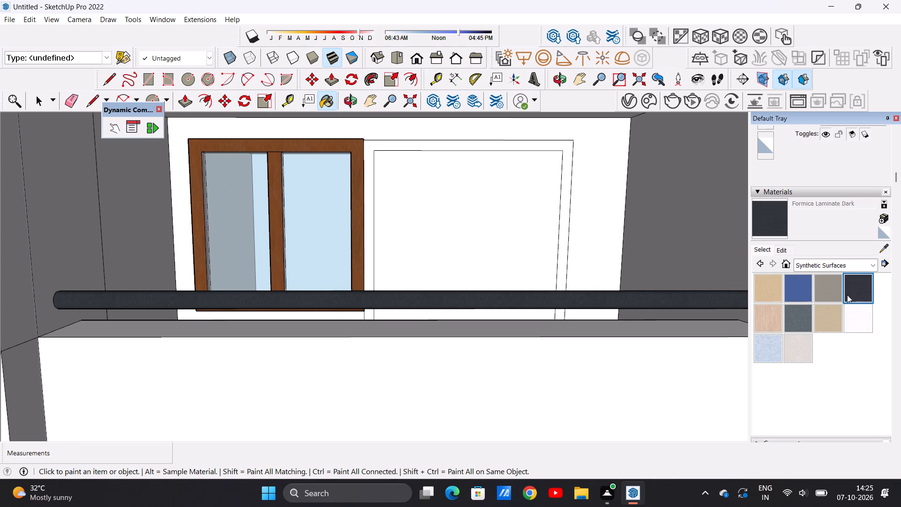
left_click(795, 320)
scroll(263, 141, "up", 6)
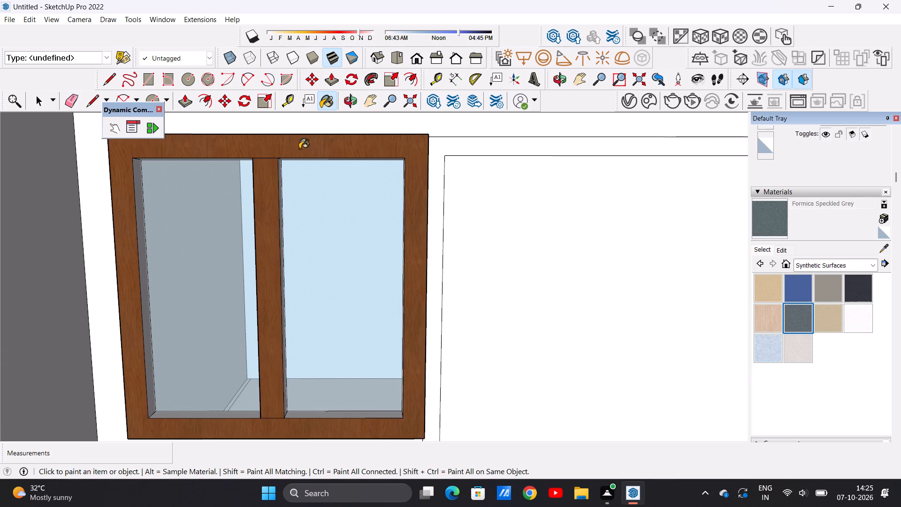
left_click(276, 151)
left_click(269, 184)
scroll(302, 181, "down", 8)
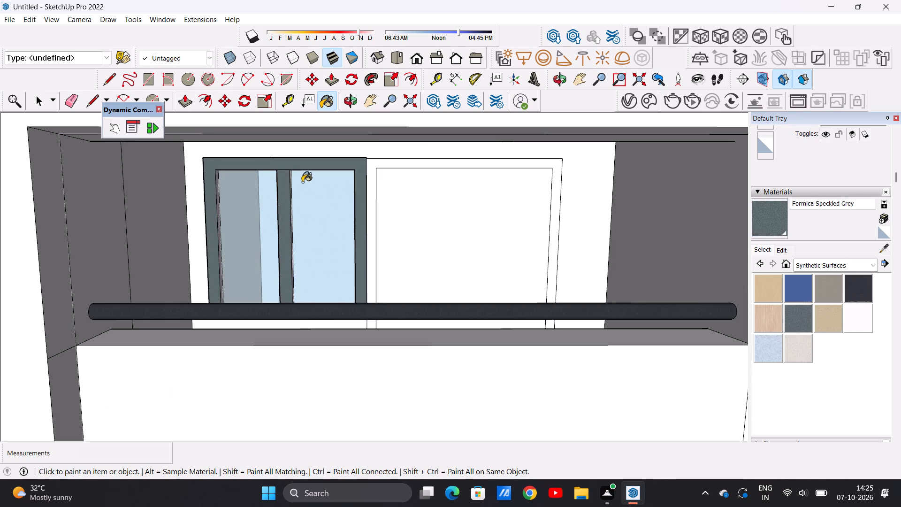
scroll(390, 176, "down", 1)
scroll(390, 175, "up", 8)
left_click(366, 160)
scroll(360, 173, "down", 7)
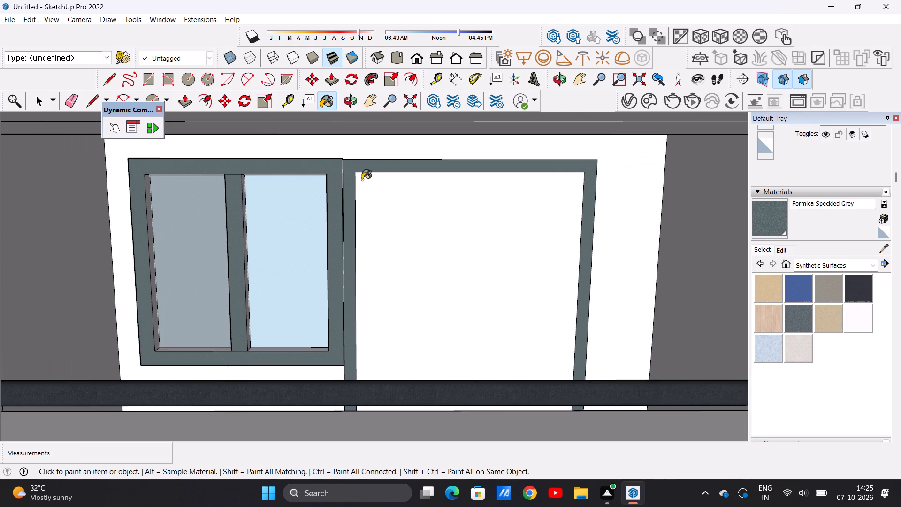
Paint the left-facing sides of the window's right stile and mullion with Formica Speckled Grey.
middle_click_drag(305, 169, 307, 164)
scroll(333, 163, "up", 4)
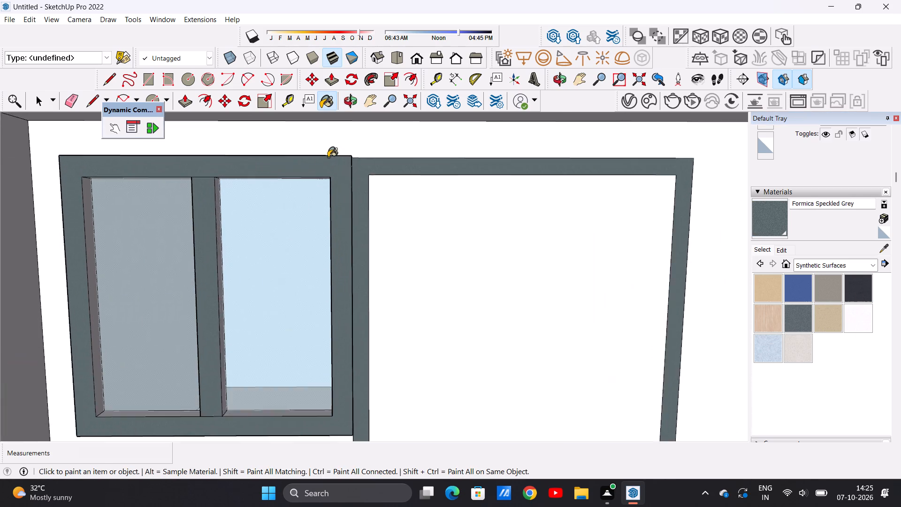
scroll(328, 157, "up", 3)
middle_click_drag(322, 154, 318, 172)
middle_click_drag(331, 197, 338, 160)
scroll(336, 161, "up", 1)
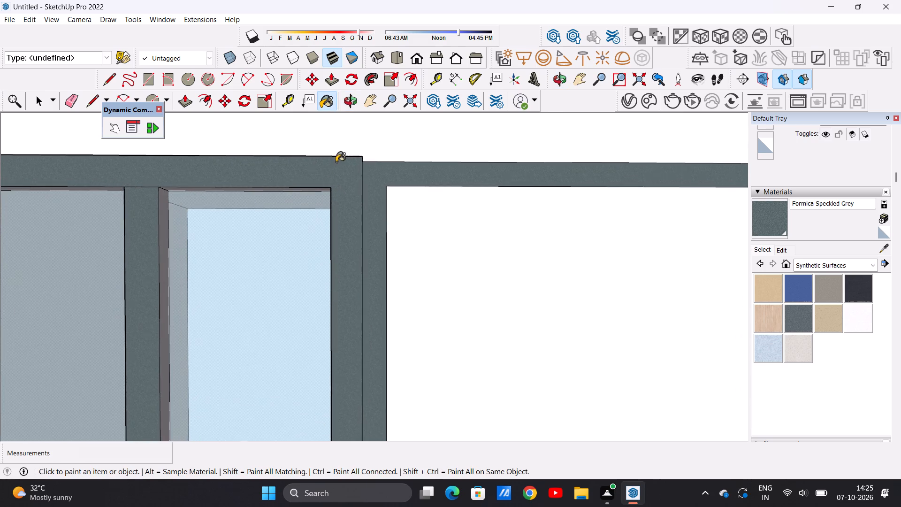
scroll(333, 179, "down", 16)
middle_click_drag(232, 195, 329, 210)
scroll(321, 209, "up", 2)
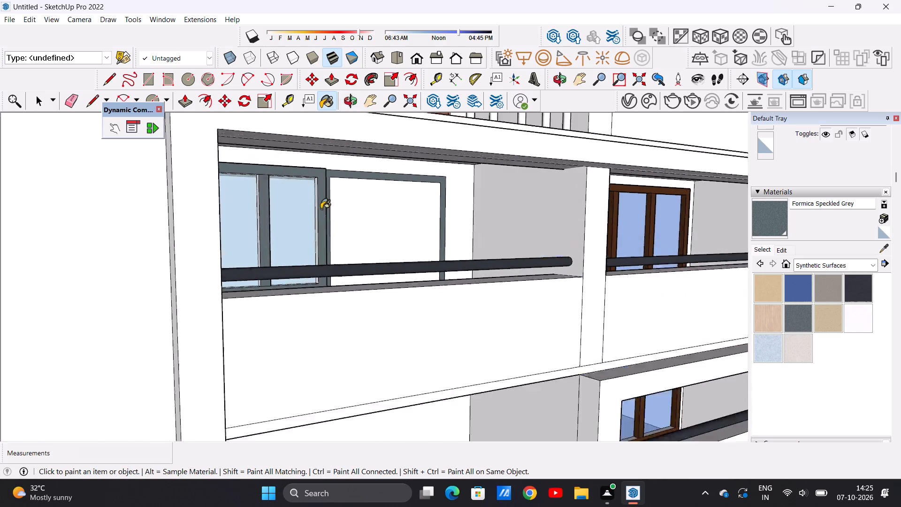
scroll(321, 209, "up", 12)
left_click(309, 215)
scroll(286, 218, "down", 6)
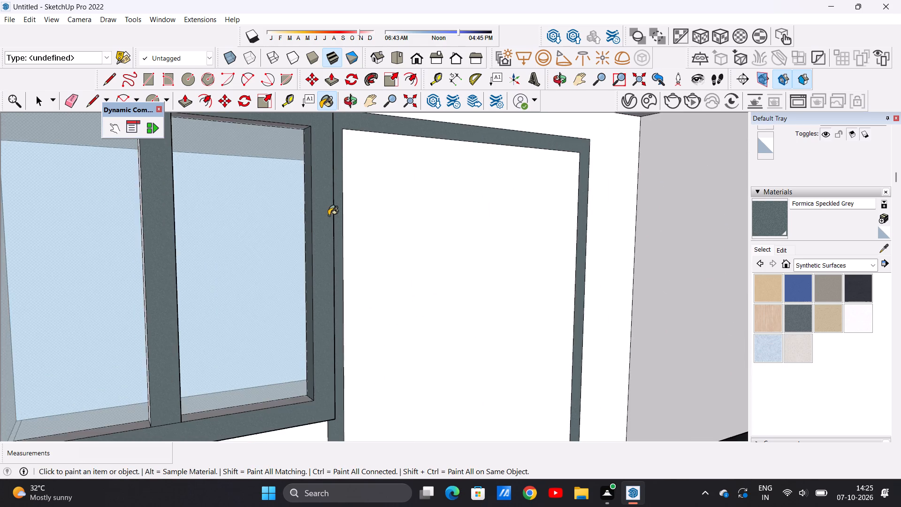
scroll(328, 215, "down", 3)
scroll(229, 220, "up", 11)
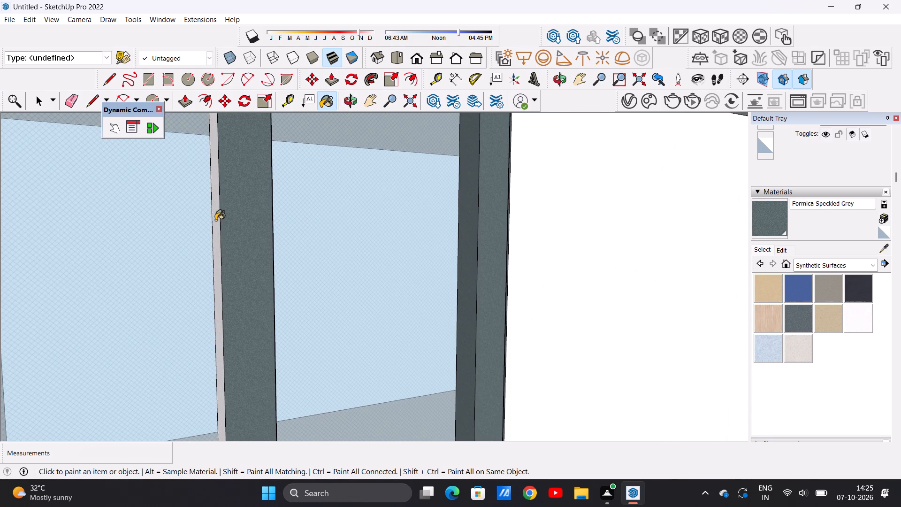
left_click(215, 220)
scroll(227, 234, "down", 14)
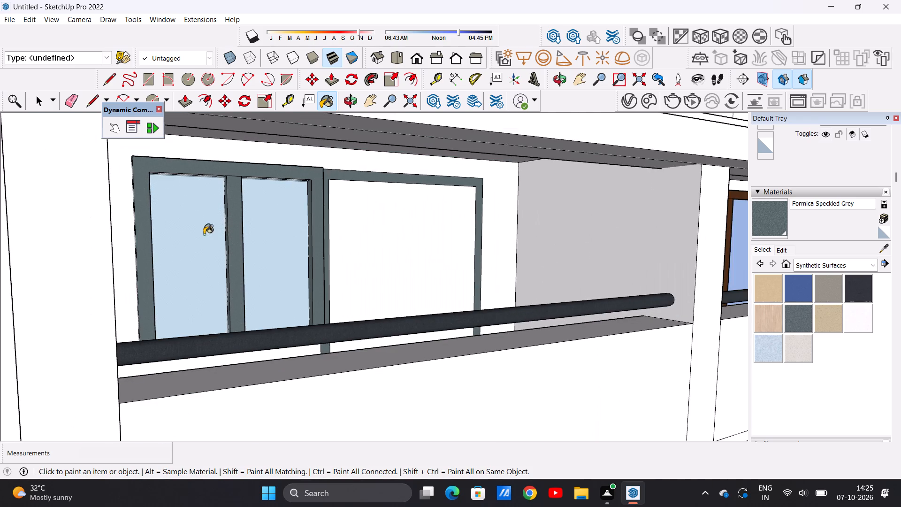
Paint the window's right-facing surfaces, from the outer right edge and mullion side to the left stile's inner face, with Formica Speckled Grey.
scroll(169, 233, "up", 5)
middle_click_drag(123, 230, 97, 224)
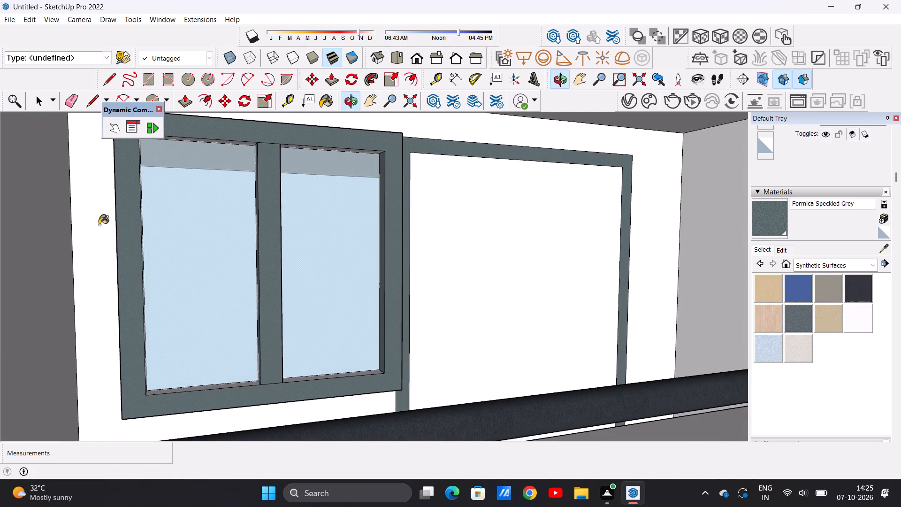
scroll(160, 268, "down", 4)
middle_click_drag(296, 293, 106, 298)
scroll(300, 261, "up", 4)
left_click(350, 260)
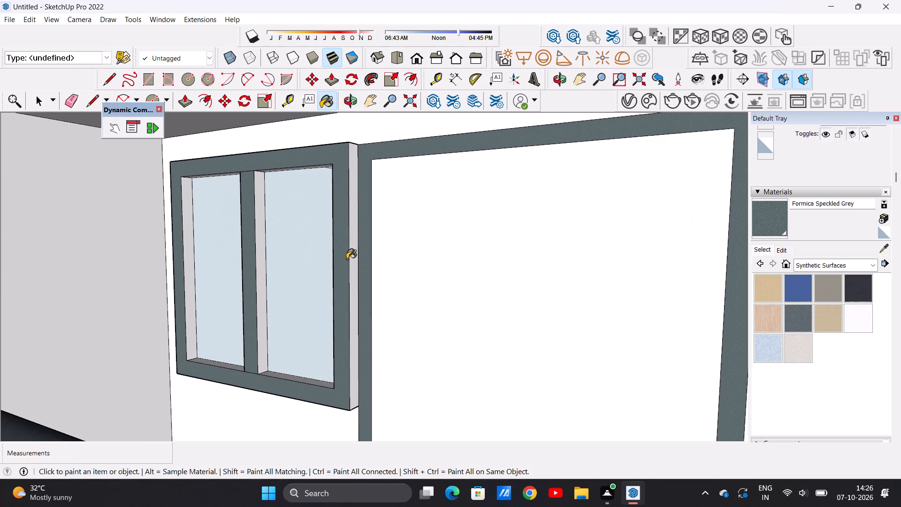
left_click(353, 255)
left_click(261, 264)
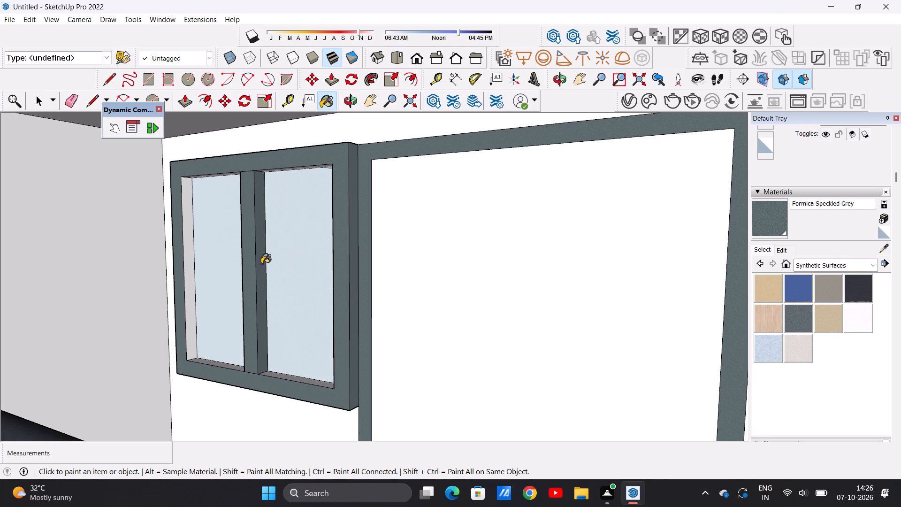
left_click(186, 264)
scroll(262, 301, "down", 4)
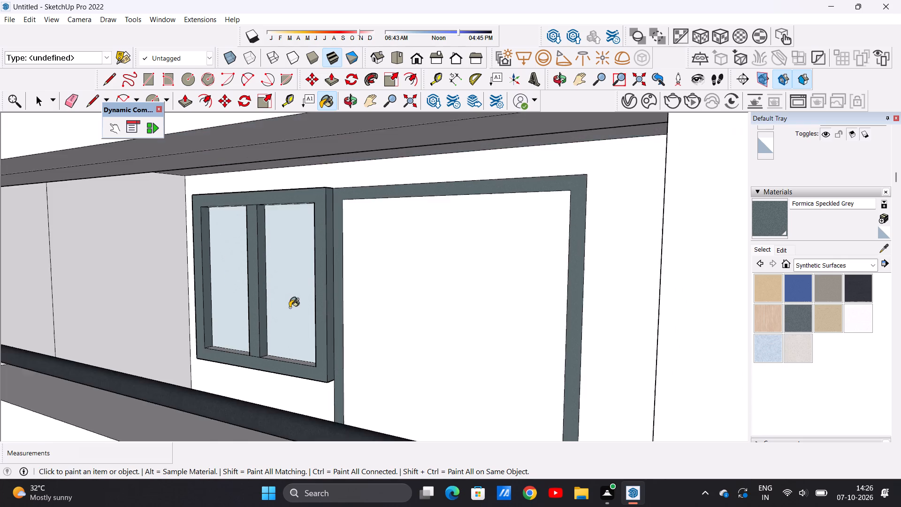
Paint the front faces of the window frame, door frame and both mullions on the lower left-hand plain-parapet balcony with Formica Speckled Grey.
scroll(290, 307, "down", 8)
middle_click_drag(301, 307, 422, 336)
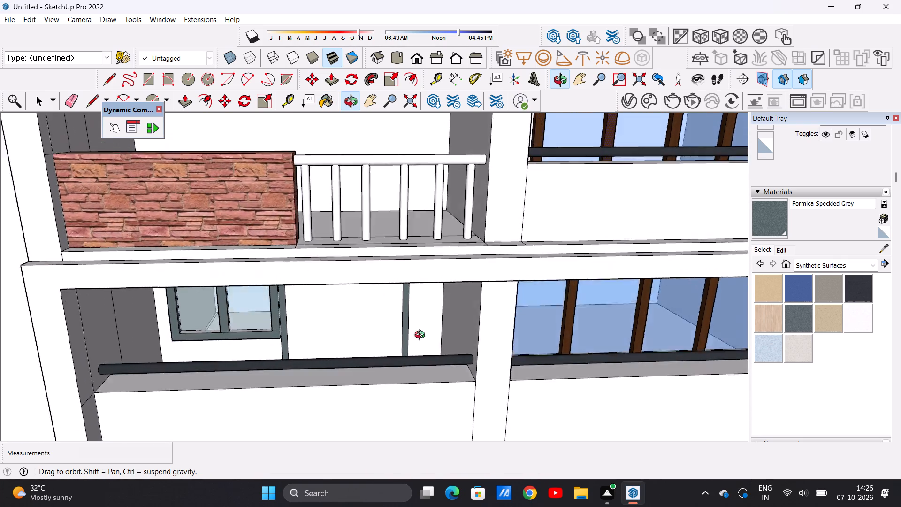
middle_click_drag(422, 336, 387, 257)
scroll(334, 255, "down", 17)
scroll(292, 346, "down", 6)
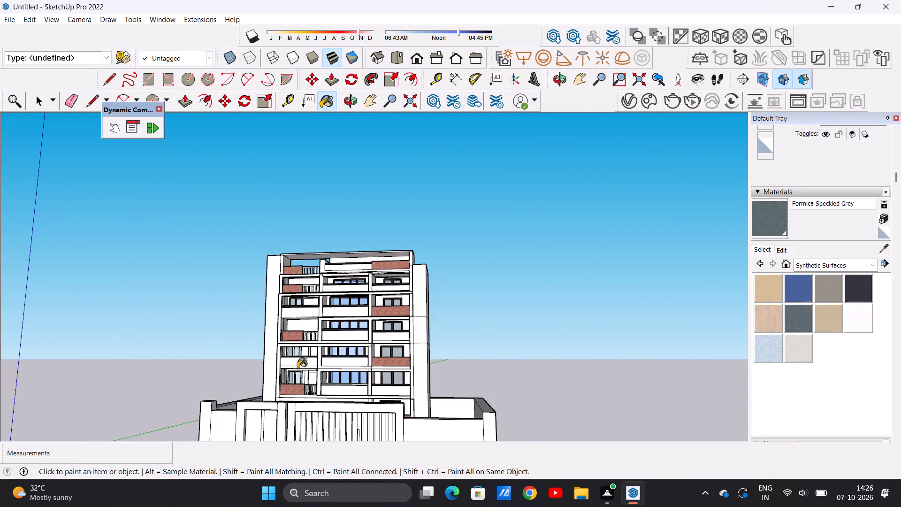
scroll(298, 368, "up", 20)
scroll(298, 368, "up", 11)
middle_click_drag(297, 305, 295, 340)
left_click(211, 333)
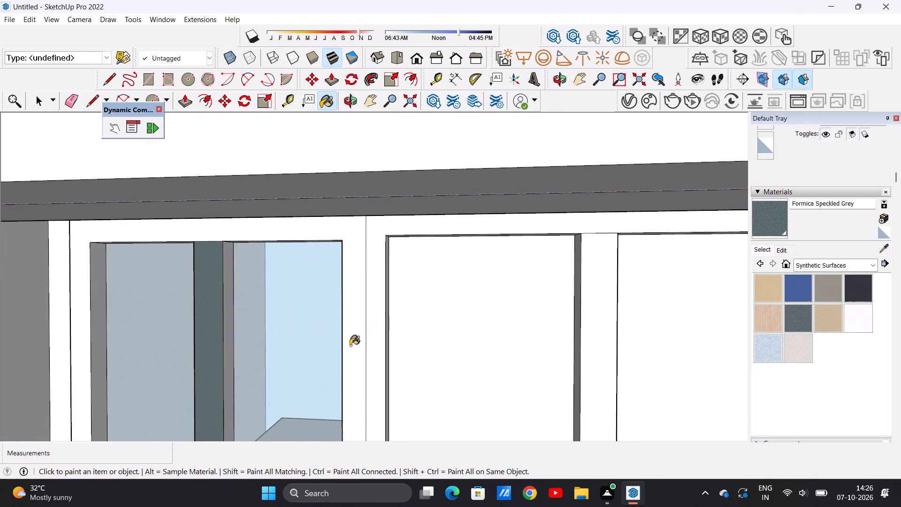
left_click(350, 346)
left_click(376, 281)
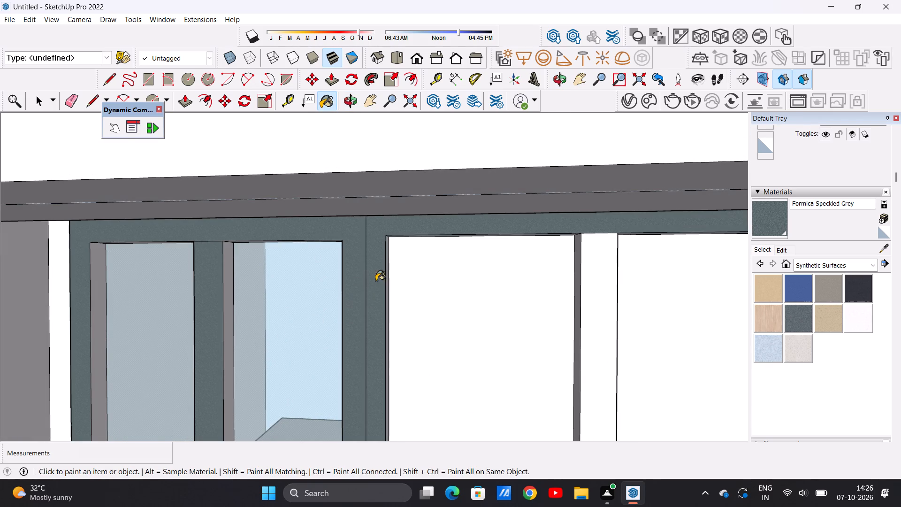
scroll(372, 307, "down", 5)
scroll(409, 304, "down", 2)
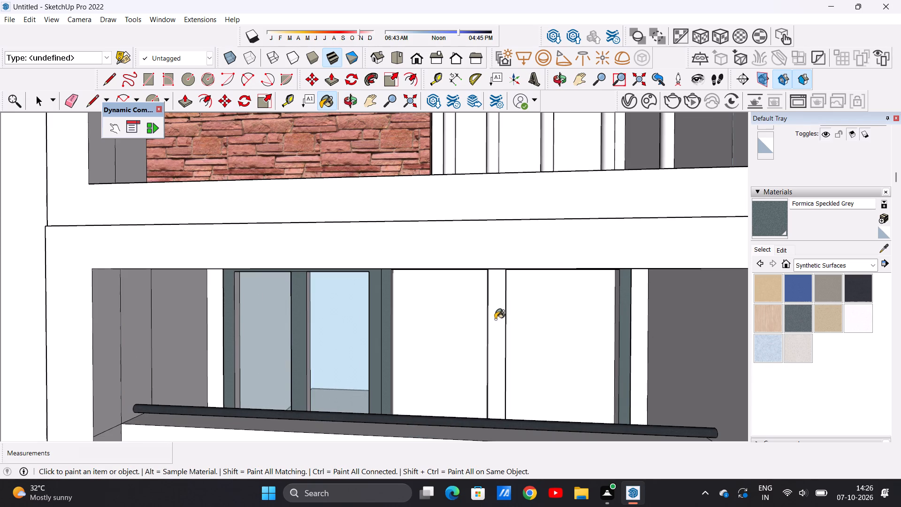
left_click(495, 320)
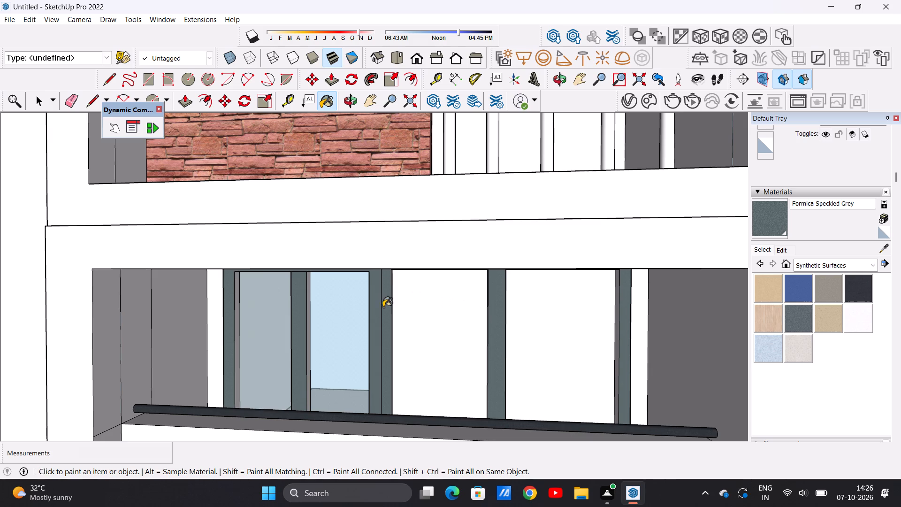
Paint the right-facing sides of this balcony's window mullion, left window stile and left door jamb with Formica Speckled Grey.
scroll(379, 312, "up", 6)
middle_click_drag(401, 316, 343, 301)
scroll(301, 311, "up", 6)
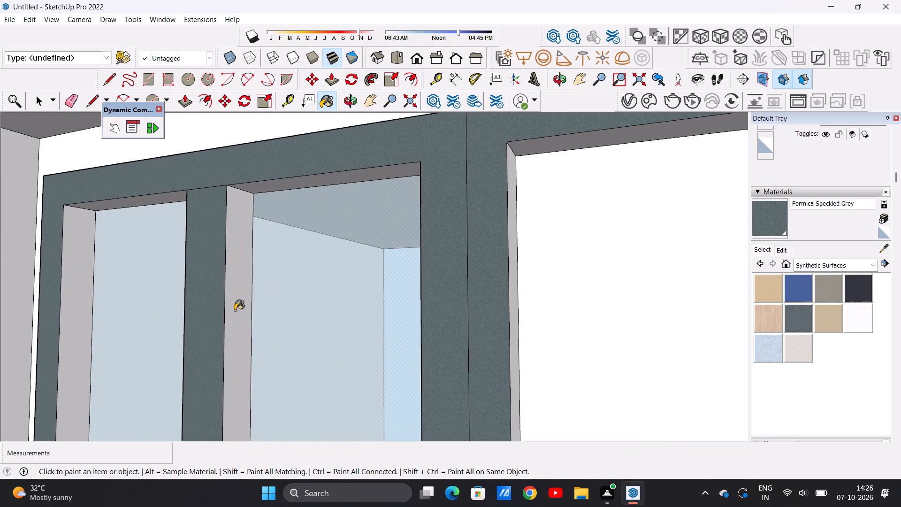
left_click(235, 310)
left_click(68, 303)
scroll(419, 425, "down", 2)
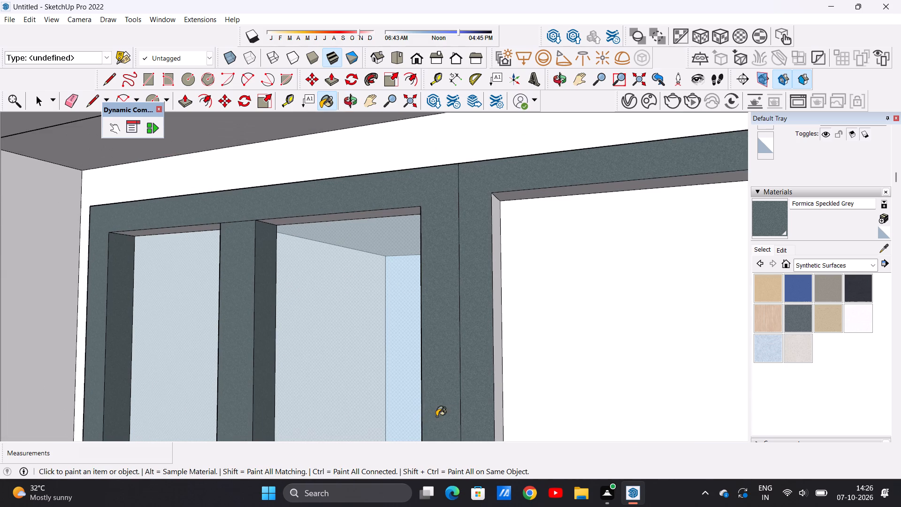
scroll(466, 316, "down", 2)
middle_click_drag(590, 301, 563, 300)
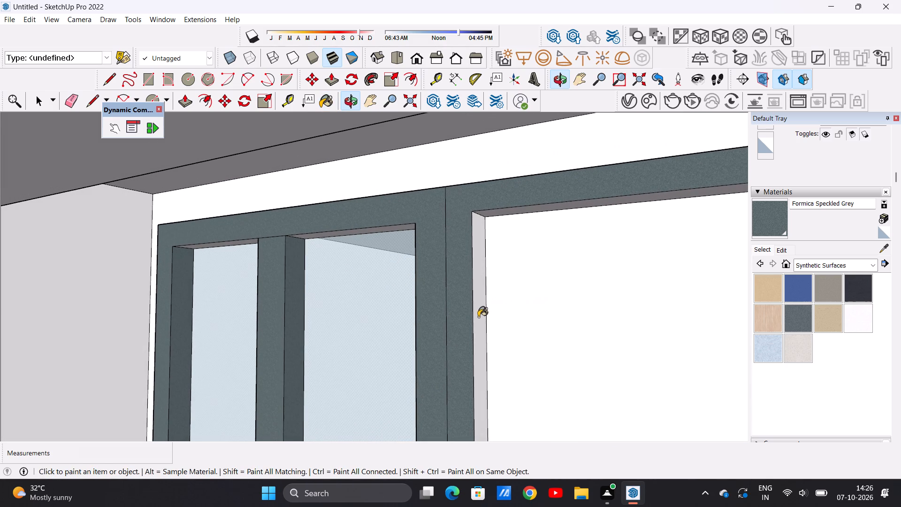
left_click(478, 317)
Paint the left-facing sides of the same window's right stile and mullion with Formica Speckled Grey.
scroll(475, 320, "down", 13)
middle_click_drag(398, 328, 413, 339)
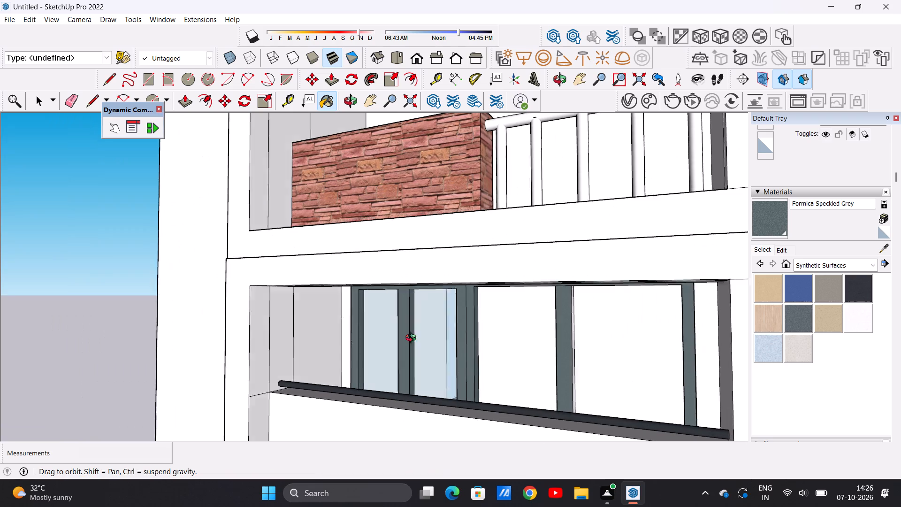
middle_click_drag(413, 339, 567, 329)
scroll(317, 330, "up", 8)
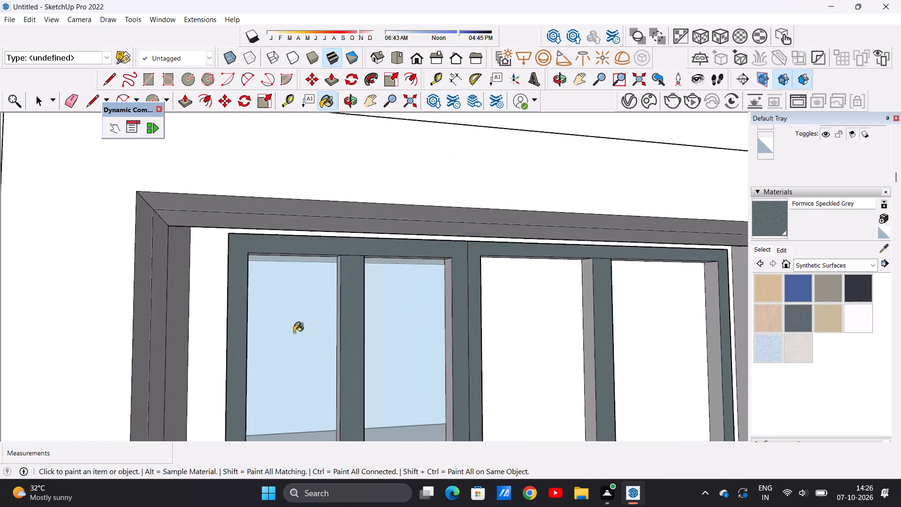
scroll(294, 332, "up", 2)
middle_click_drag(294, 332, 315, 333)
left_click(516, 331)
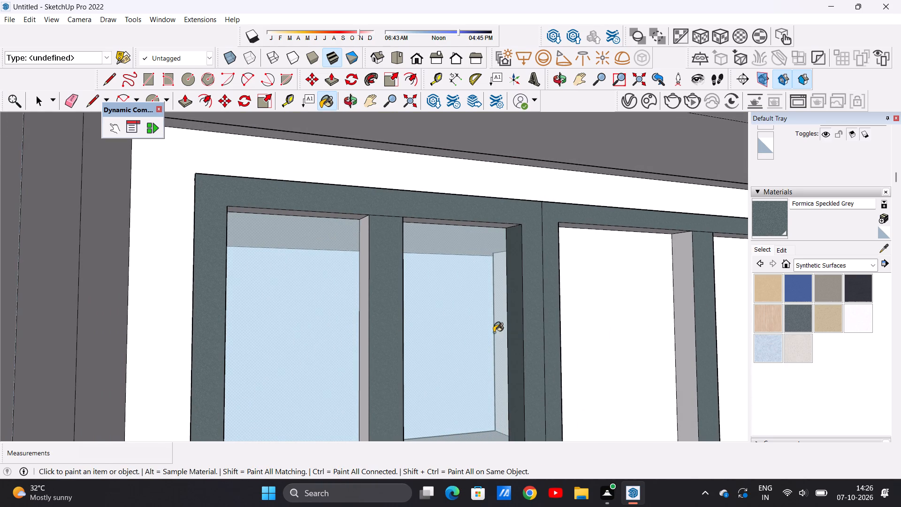
left_click(364, 336)
scroll(371, 331, "down", 2)
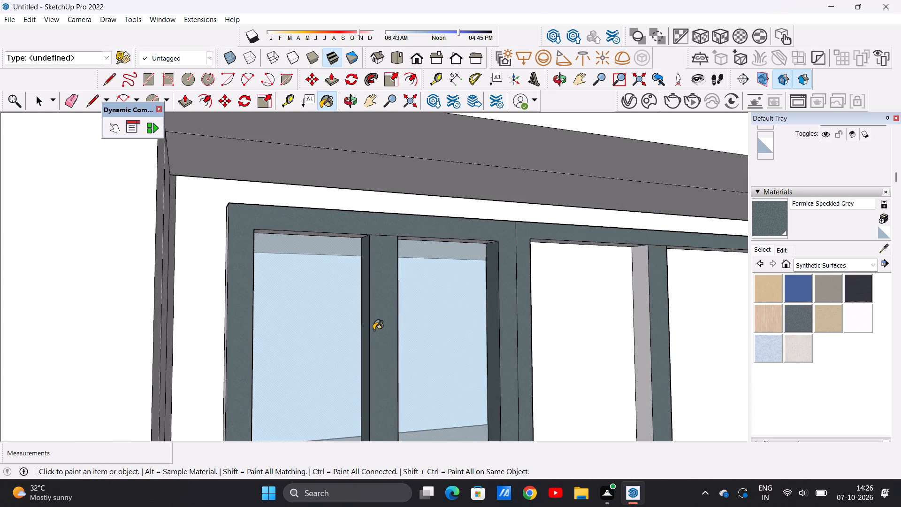
Paint the window frame's outer left side with Formica Speckled Grey and return to the standard front view.
scroll(374, 330, "down", 1)
middle_click_drag(271, 316, 260, 322)
scroll(204, 261, "up", 10)
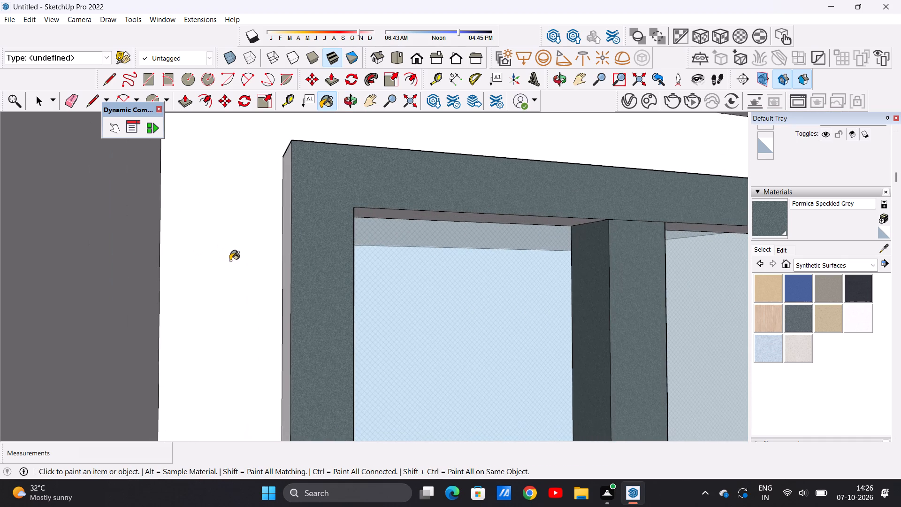
middle_click_drag(249, 263, 262, 269)
left_click(290, 257)
scroll(251, 274, "down", 3)
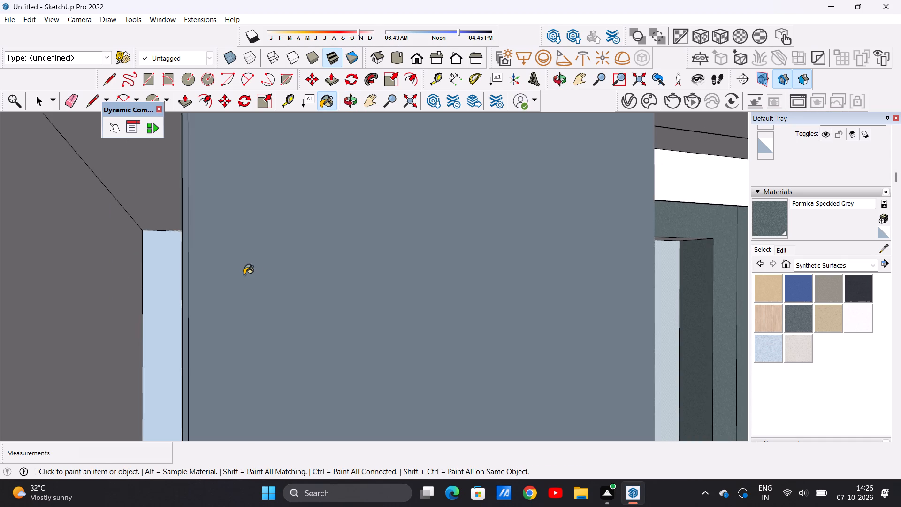
scroll(244, 275, "down", 20)
scroll(244, 275, "down", 6)
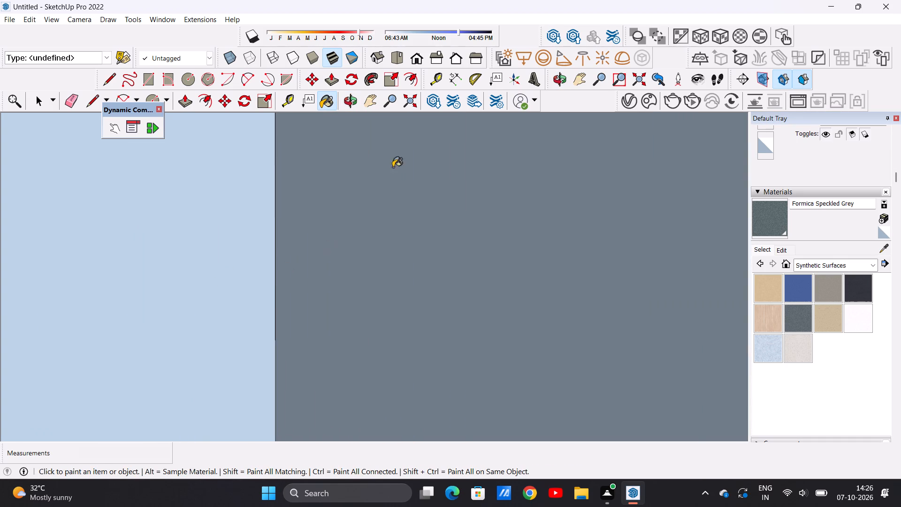
left_click(420, 55)
Paint the inner face of the door frame's right jamb on the same balcony with Formica Speckled Grey.
scroll(390, 230, "down", 4)
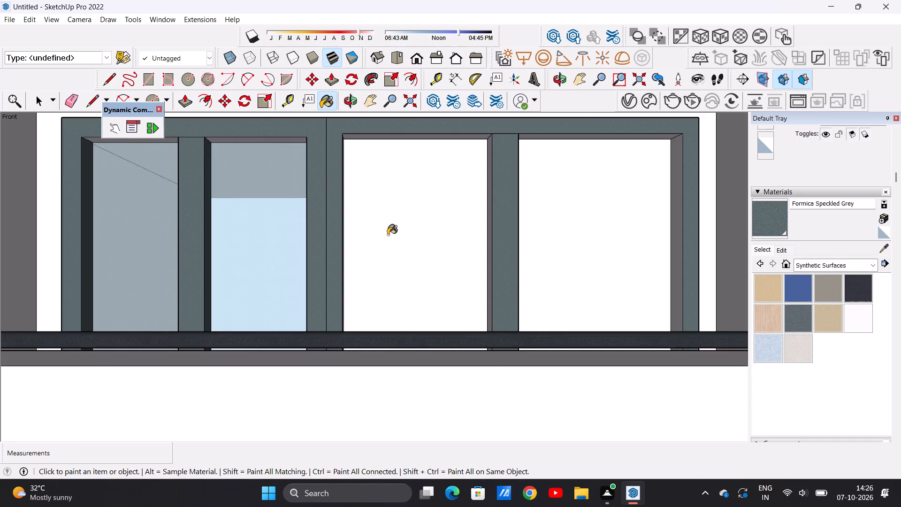
scroll(388, 235, "down", 10)
middle_click_drag(413, 241, 490, 255)
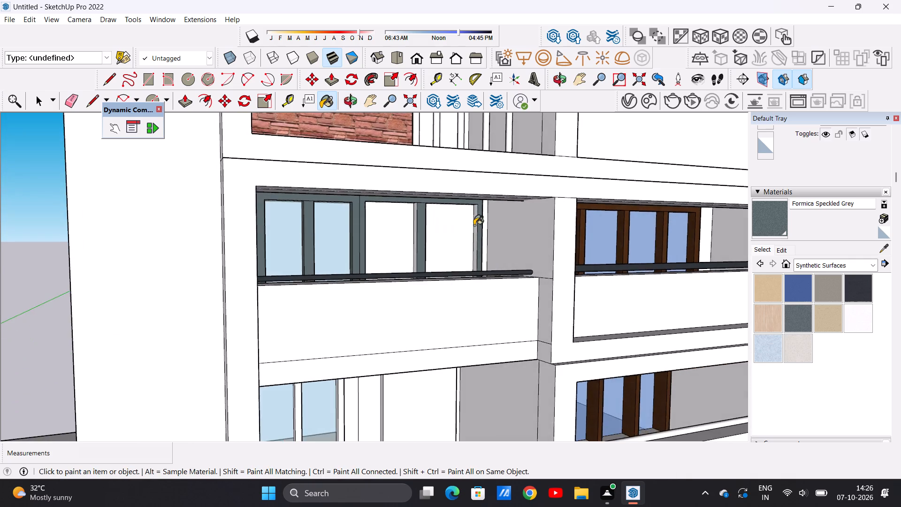
scroll(474, 225, "up", 12)
left_click(481, 220)
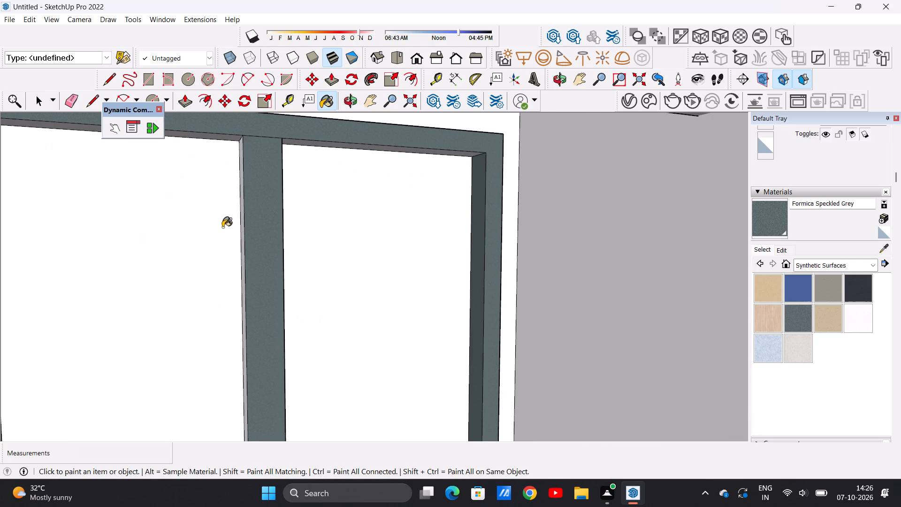
Paint both side faces of the door frame's central mullion on this balcony with Formica Speckled Grey.
left_click(242, 222)
scroll(263, 229, "down", 4)
middle_click_drag(384, 232, 229, 228)
scroll(322, 232, "up", 5)
left_click(303, 232)
Paint the underside of the door frame's head in both bays with Formica Speckled Grey.
scroll(303, 231, "down", 5)
scroll(340, 241, "down", 4)
middle_click_drag(316, 246, 372, 252)
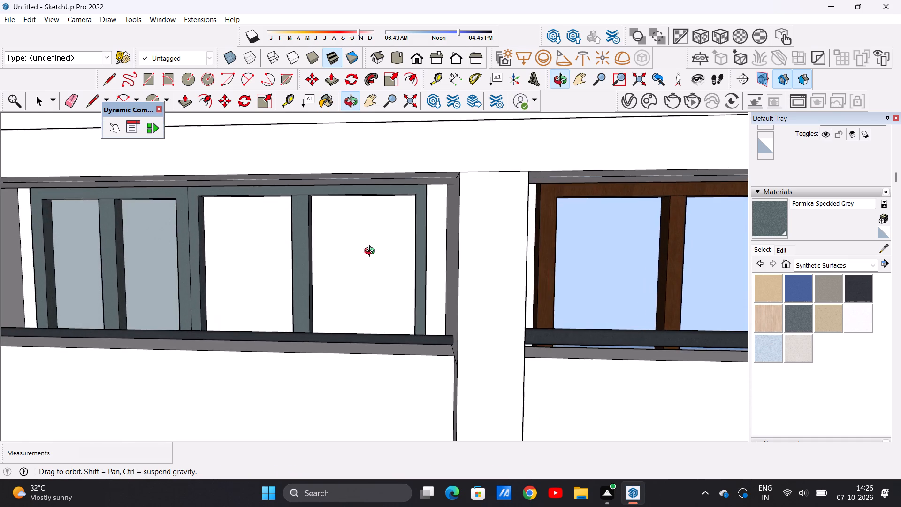
middle_click_drag(372, 252, 398, 179)
scroll(245, 203, "up", 7)
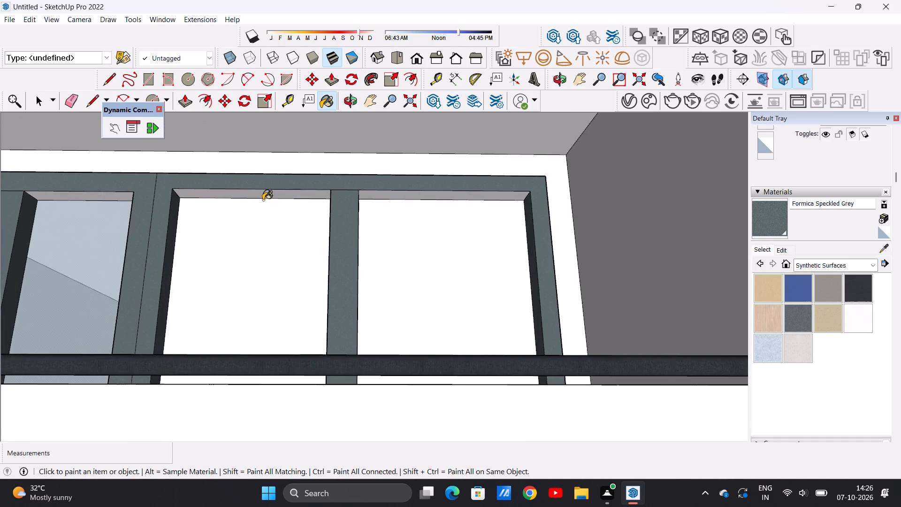
scroll(263, 200, "up", 3)
left_click(270, 188)
left_click(438, 190)
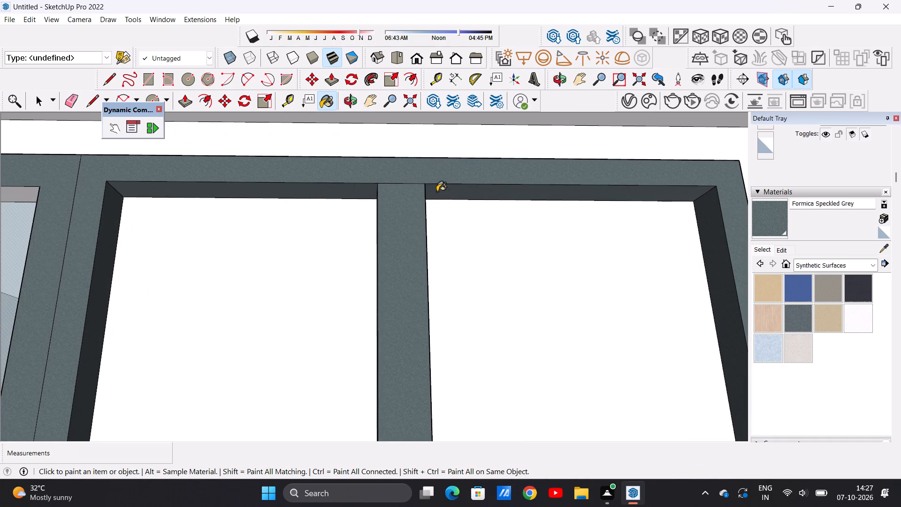
Paint the underside of the adjoining window frame's head above both panes with Formica Speckled Grey.
scroll(401, 204, "down", 9)
scroll(204, 197, "up", 2)
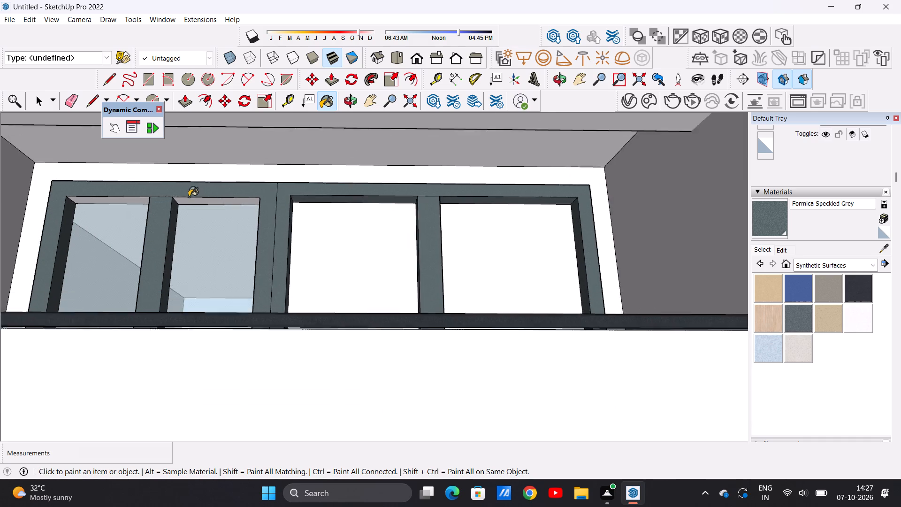
scroll(189, 197, "up", 9)
left_click(187, 202)
scroll(267, 214, "down", 10)
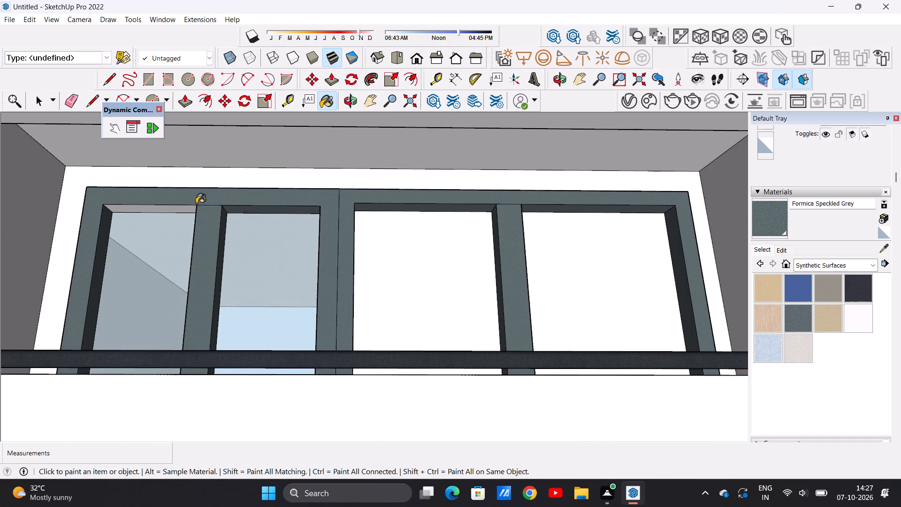
scroll(166, 203, "up", 10)
left_click(173, 210)
scroll(206, 240, "down", 7)
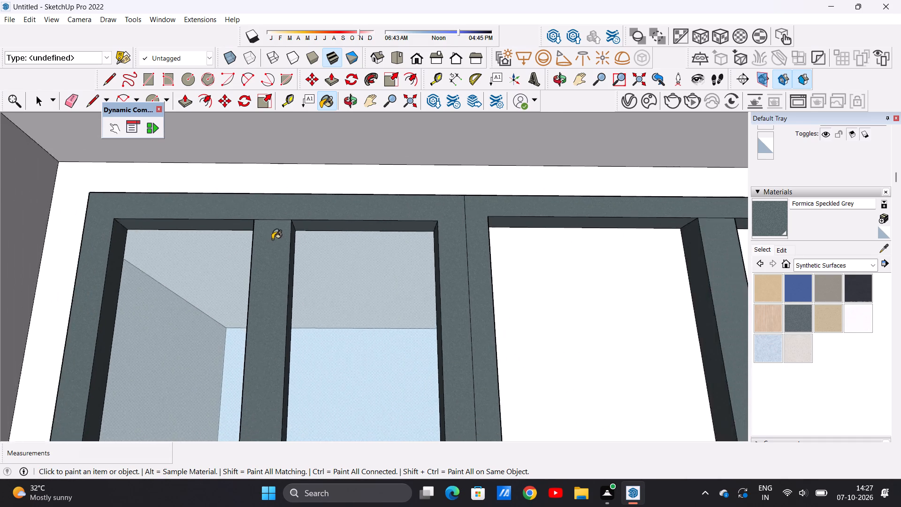
Paint the upper faces of the window frame's bottom rail below both panes with Formica Speckled Grey.
scroll(272, 239, "down", 6)
middle_click_drag(349, 237, 337, 394)
scroll(335, 361, "up", 14)
left_click(322, 348)
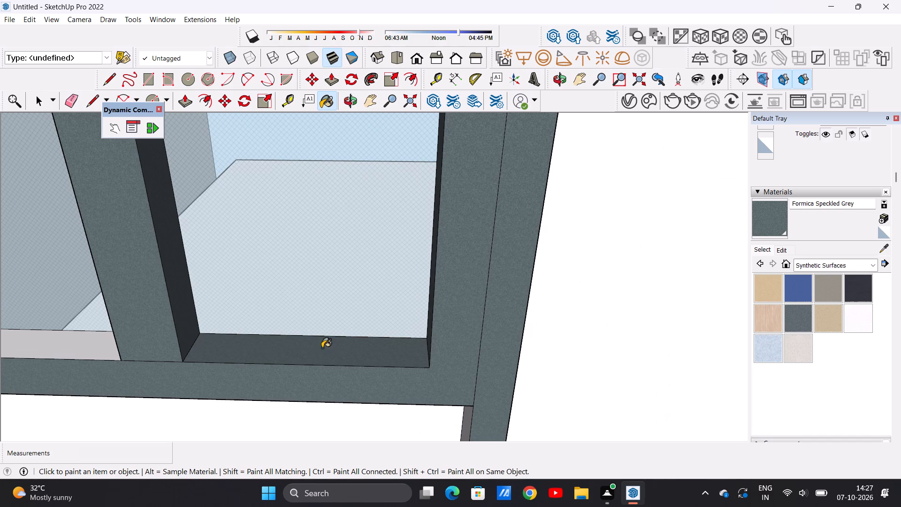
left_click(91, 339)
Paint the upper faces of the door frame's bottom rail in both bays with Formica Speckled Grey.
scroll(371, 358, "down", 10)
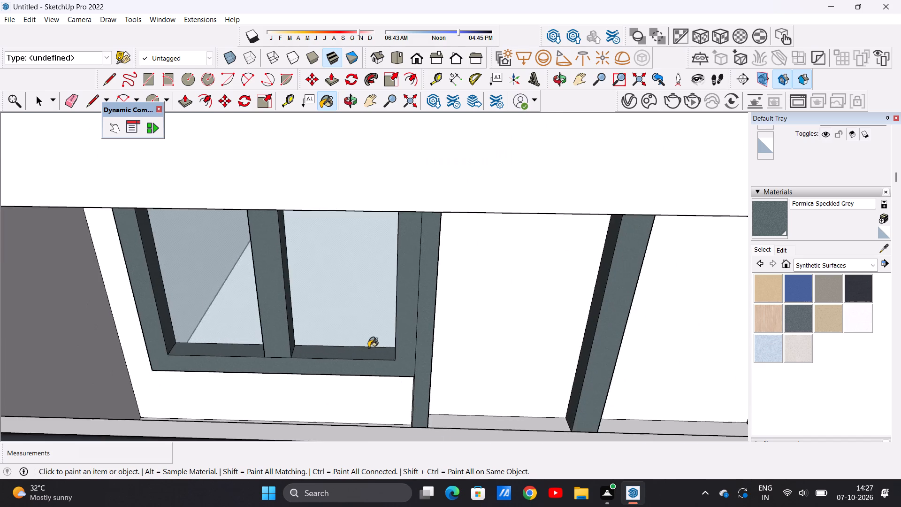
scroll(368, 347, "down", 2)
middle_click_drag(566, 380, 563, 409)
scroll(588, 415, "up", 3)
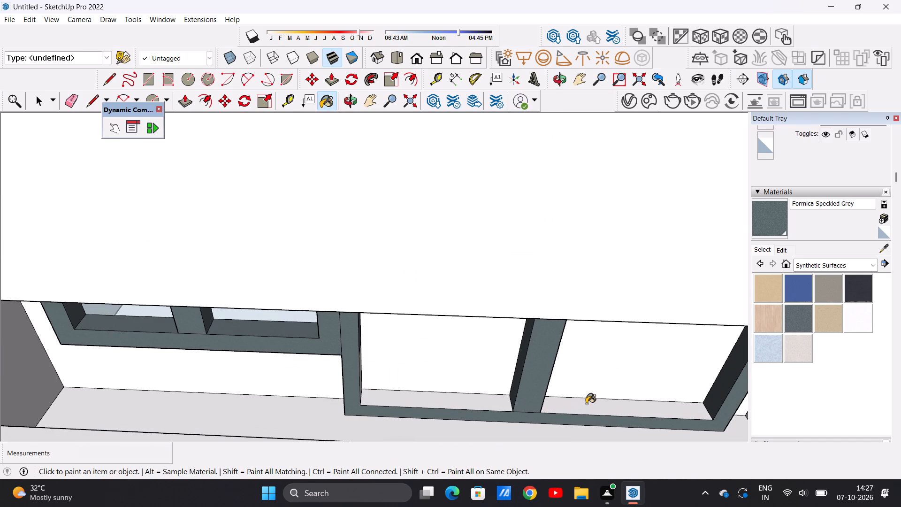
left_click(581, 407)
scroll(472, 404, "up", 1)
left_click(472, 404)
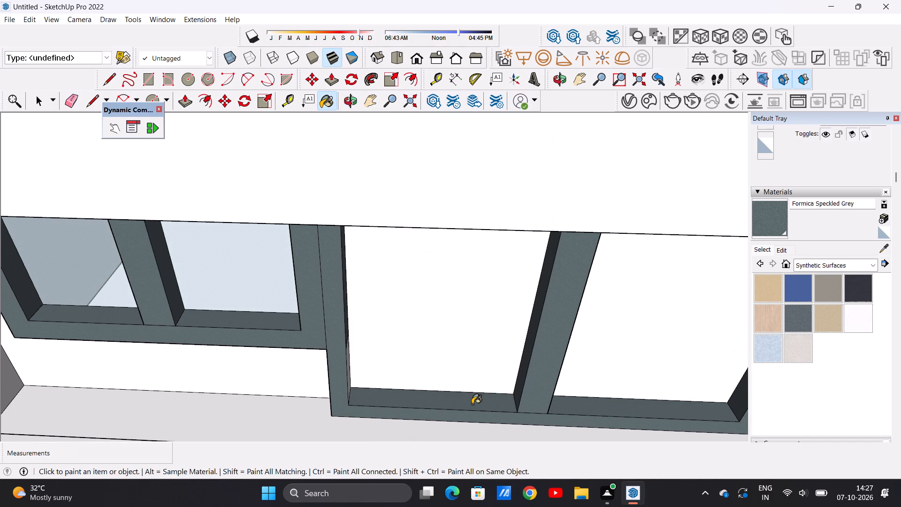
key("space")
Paint the front of the window frame and its mullion on the brick-parapet balcony below with Formica Speckled Grey.
scroll(472, 404, "down", 20)
scroll(472, 404, "down", 6)
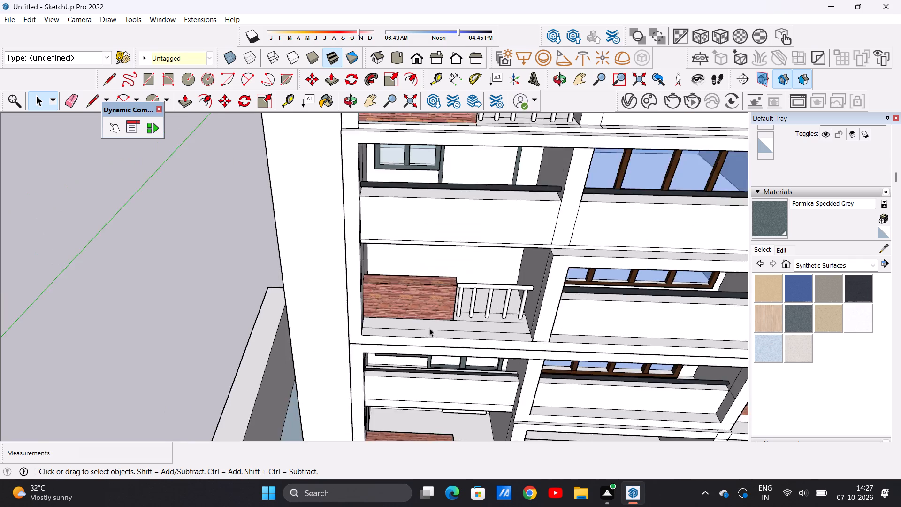
scroll(429, 328, "down", 13)
middle_click_drag(450, 392, 454, 323)
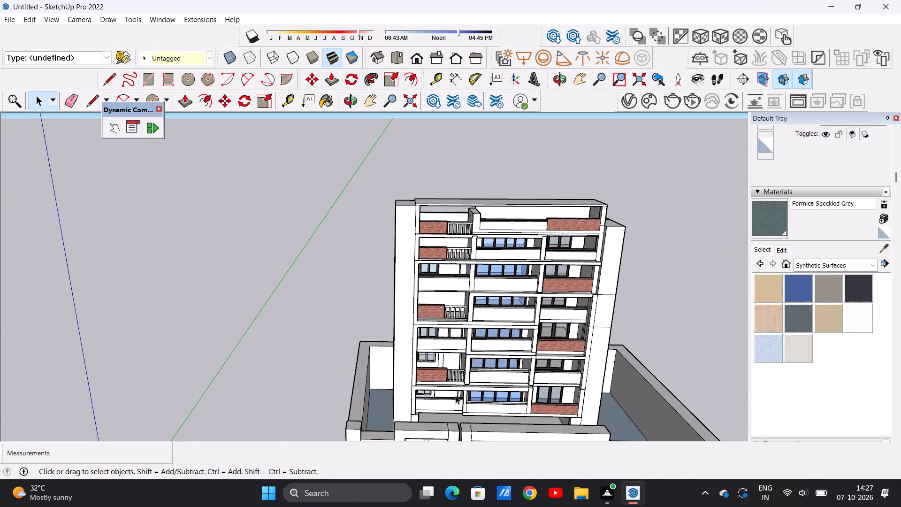
scroll(449, 400, "up", 16)
middle_click_drag(424, 305, 405, 259)
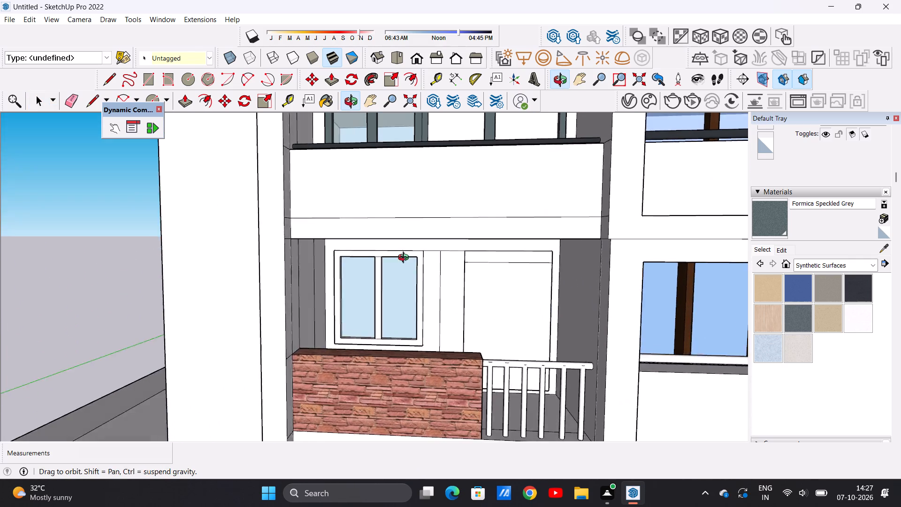
middle_click_drag(405, 259, 407, 247)
scroll(412, 255, "up", 7)
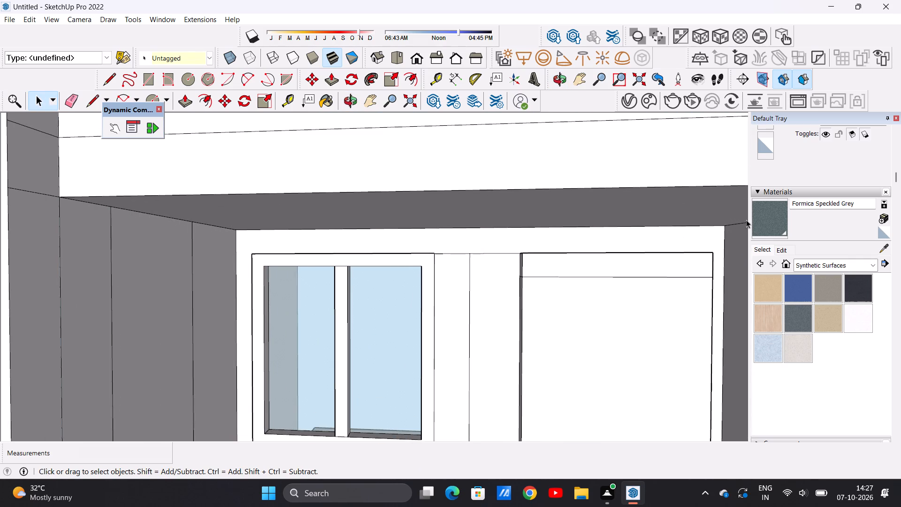
left_click(771, 215)
scroll(419, 270, "up", 4)
left_click(427, 257)
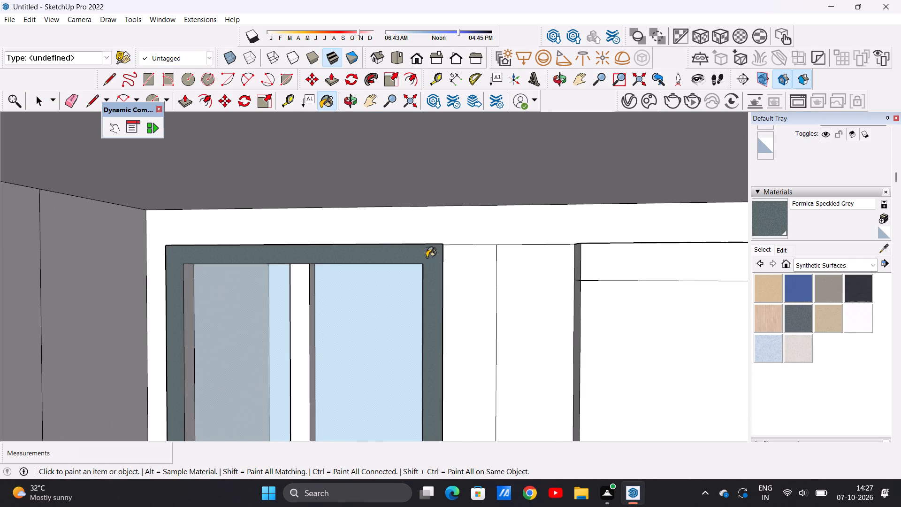
left_click(300, 288)
Paint this window frame's outer right side and the right-facing sides of its left stile and mullion with Formica Speckled Grey.
middle_click_drag(461, 273, 425, 282)
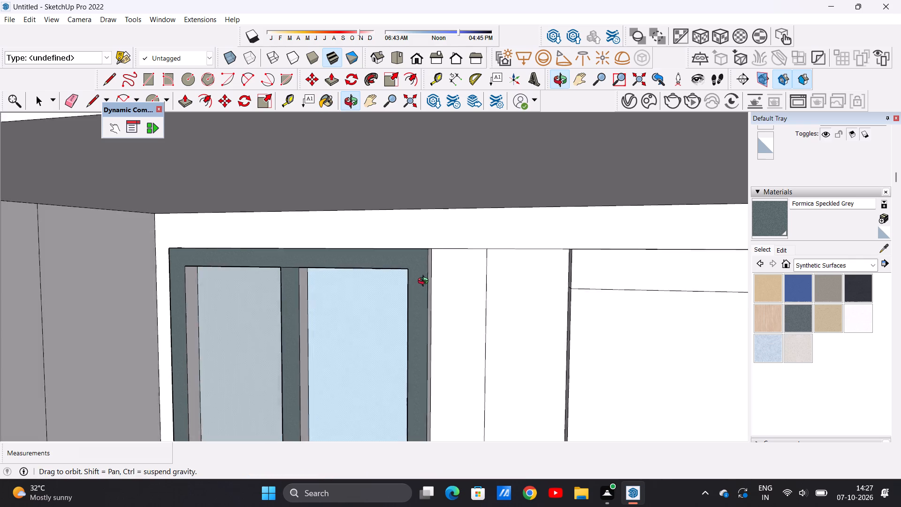
middle_click_drag(425, 282, 396, 283)
left_click(411, 302)
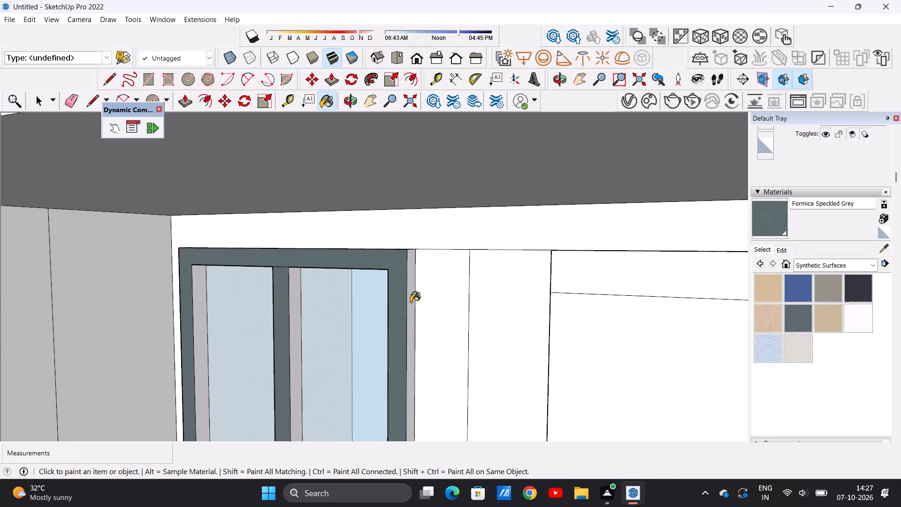
scroll(593, 259, "down", 4)
scroll(339, 295, "up", 9)
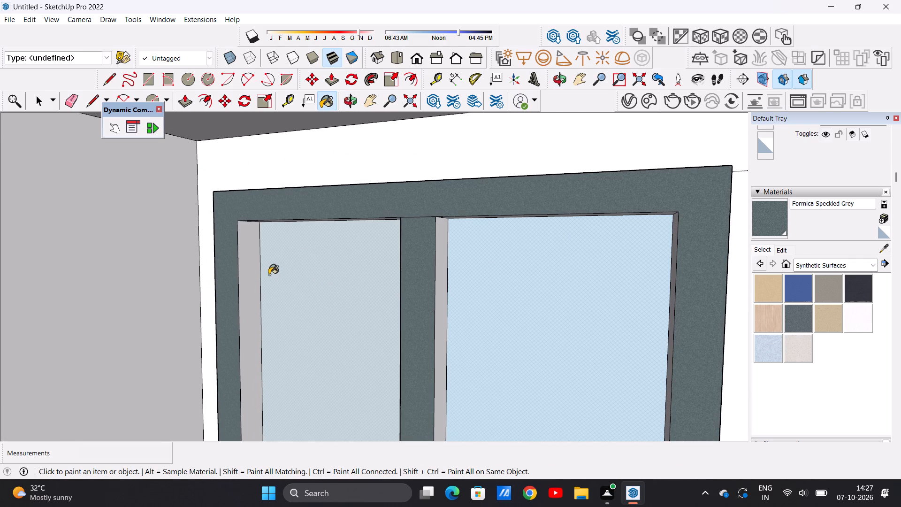
left_click(246, 292)
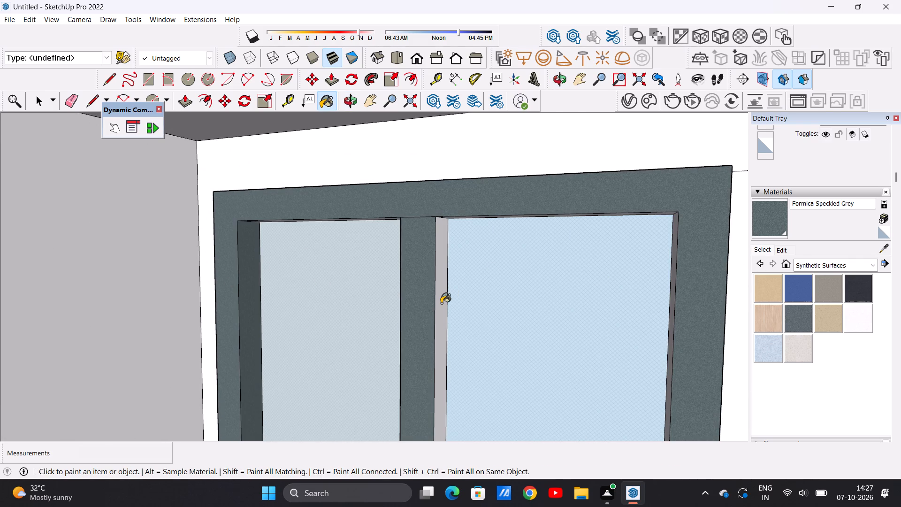
left_click(441, 303)
Paint the left-facing sides of the same window's right stile and mullion with Formica Speckled Grey.
scroll(441, 303, "down", 11)
middle_click_drag(338, 298, 379, 299)
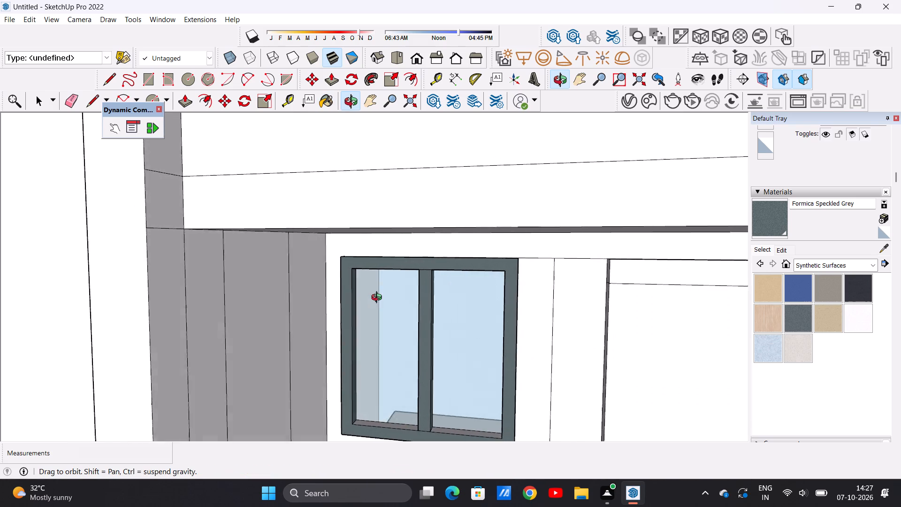
middle_click_drag(379, 299, 477, 294)
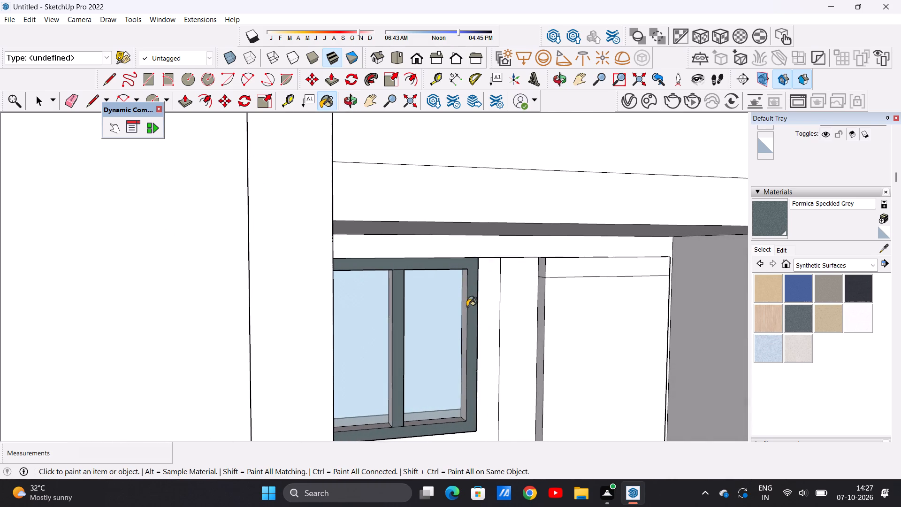
scroll(464, 311, "up", 8)
left_click(464, 311)
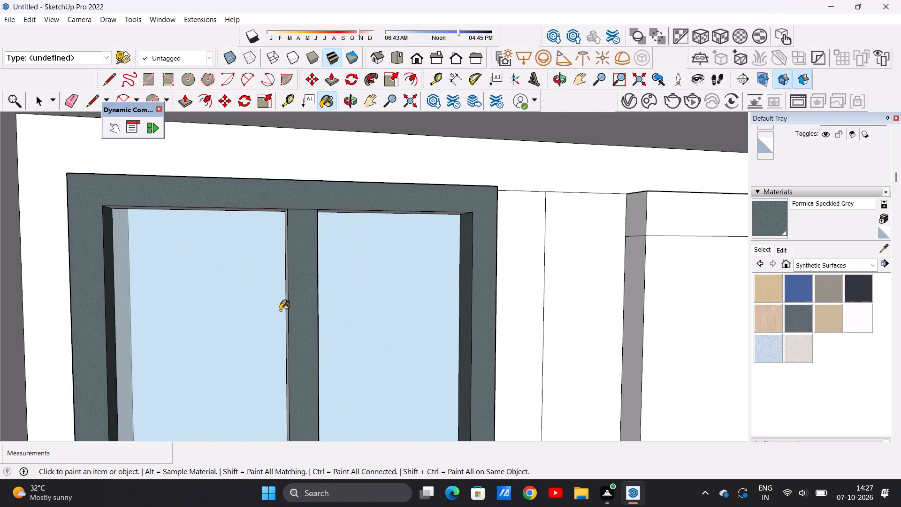
left_click(285, 309)
middle_click_drag(312, 312, 330, 312)
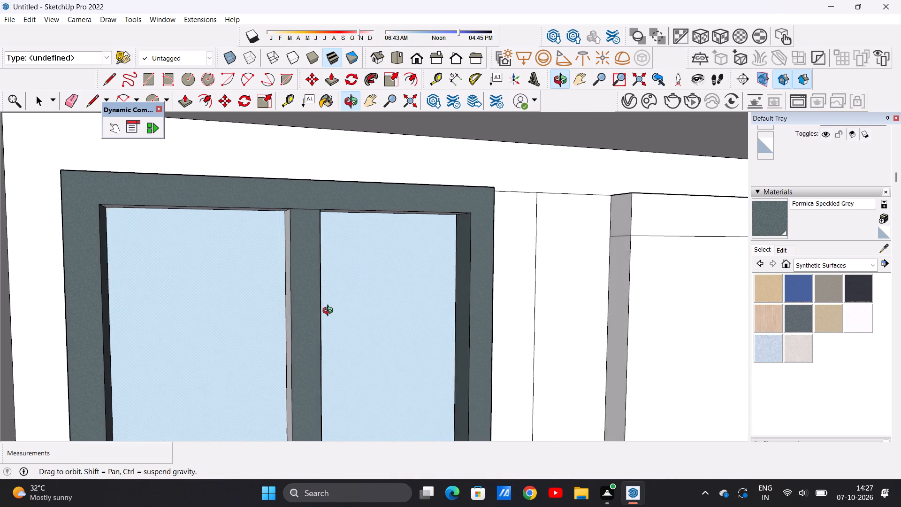
middle_click_drag(330, 312, 356, 309)
left_click(290, 308)
Paint the front and left end of the door's top band, plus the door's left side below it, with Formica Speckled Grey.
scroll(291, 312, "down", 4)
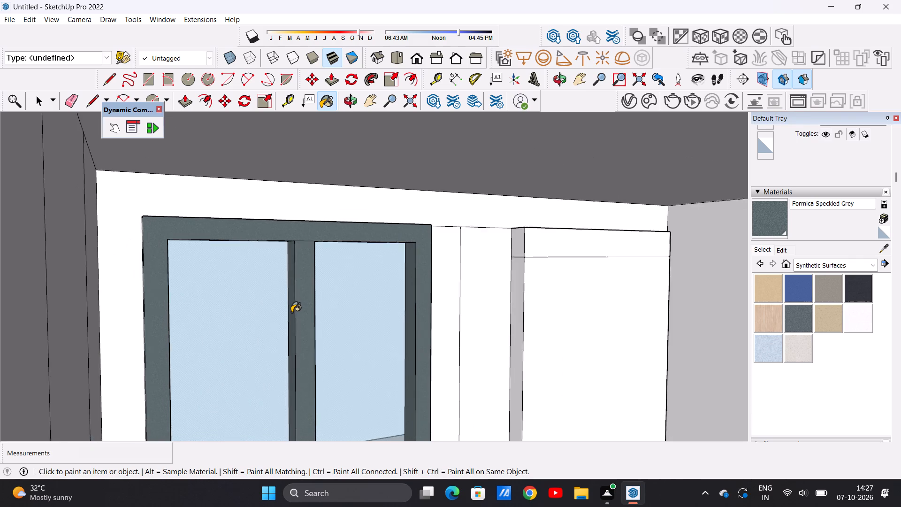
scroll(291, 312, "down", 12)
middle_click_drag(448, 311, 390, 312)
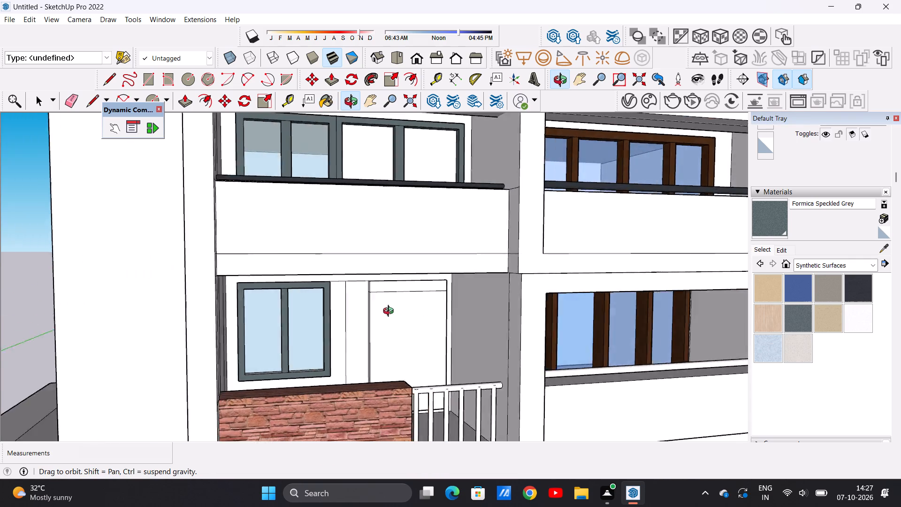
middle_click_drag(390, 312, 346, 313)
scroll(400, 293, "up", 10)
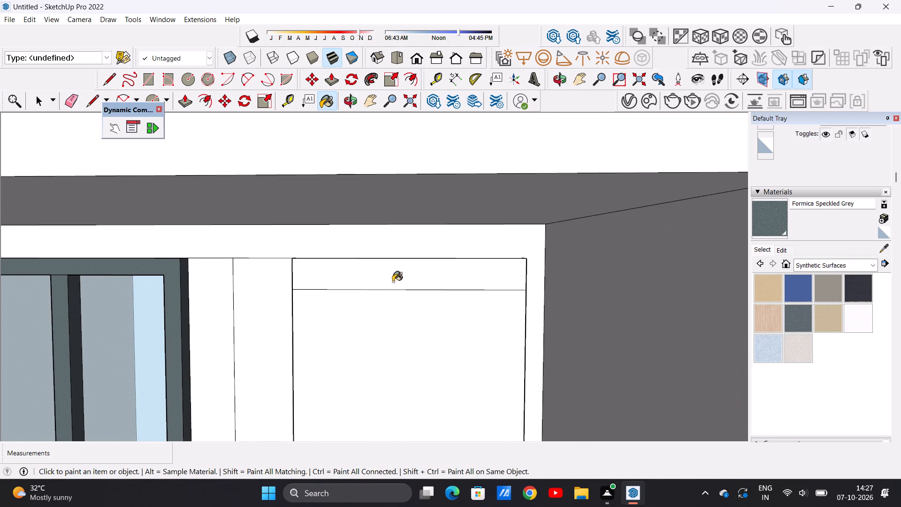
left_click(392, 281)
middle_click_drag(321, 284, 433, 290)
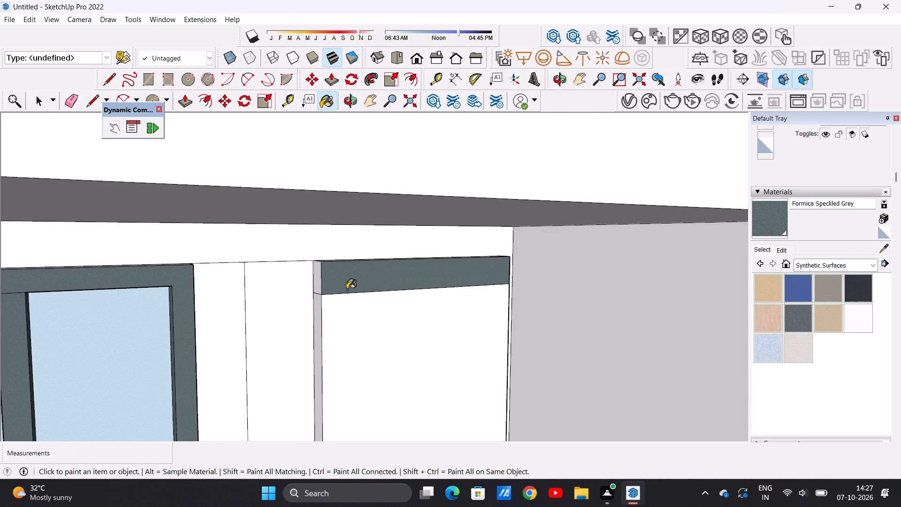
scroll(321, 282, "up", 5)
left_click(315, 277)
left_click(316, 328)
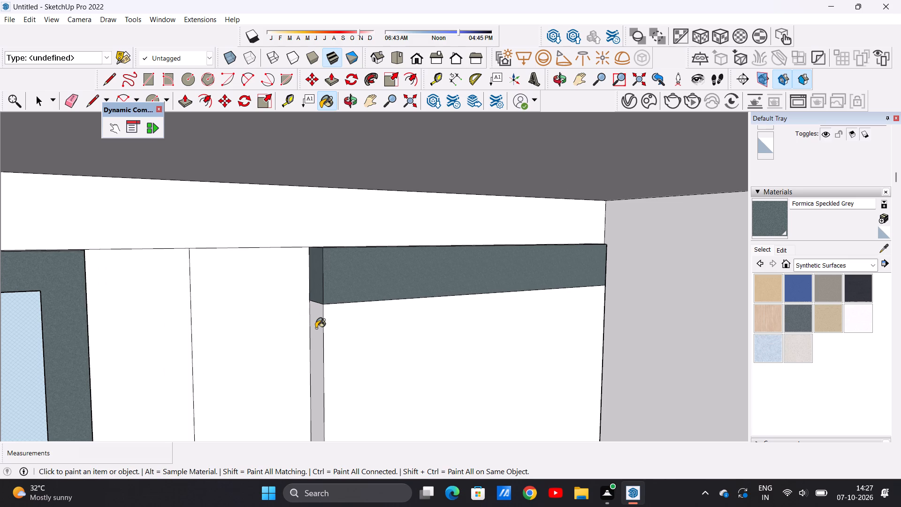
Paint the top band's right end and upper face, plus the door's right side below it, with Formica Speckled Grey.
scroll(309, 311, "down", 10)
middle_click_drag(431, 312, 261, 297)
middle_click_drag(266, 296, 320, 308)
scroll(405, 292, "up", 5)
middle_click_drag(441, 286, 439, 293)
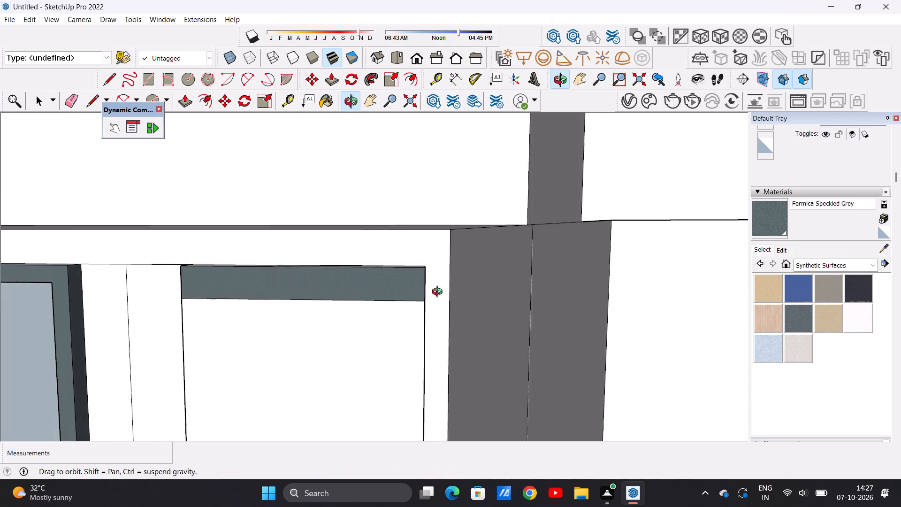
middle_click_drag(439, 293, 454, 293)
scroll(448, 292, "up", 6)
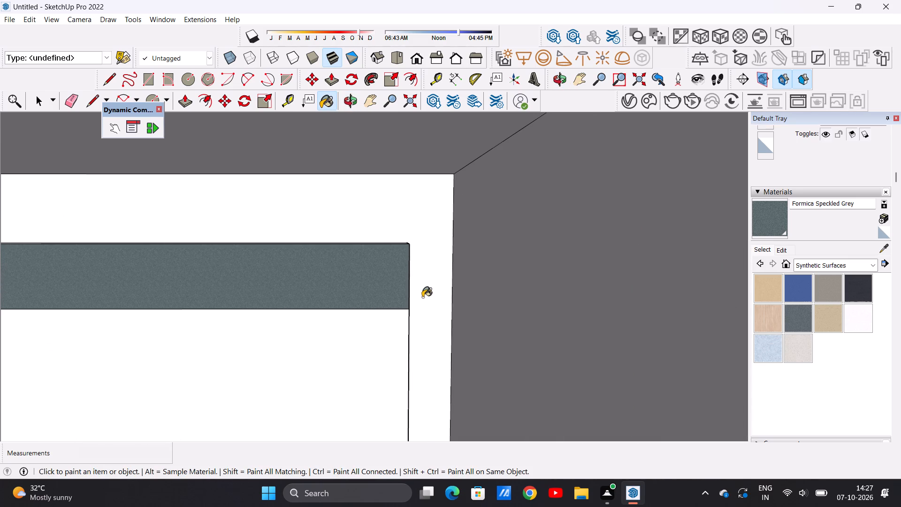
middle_click_drag(428, 256, 421, 258)
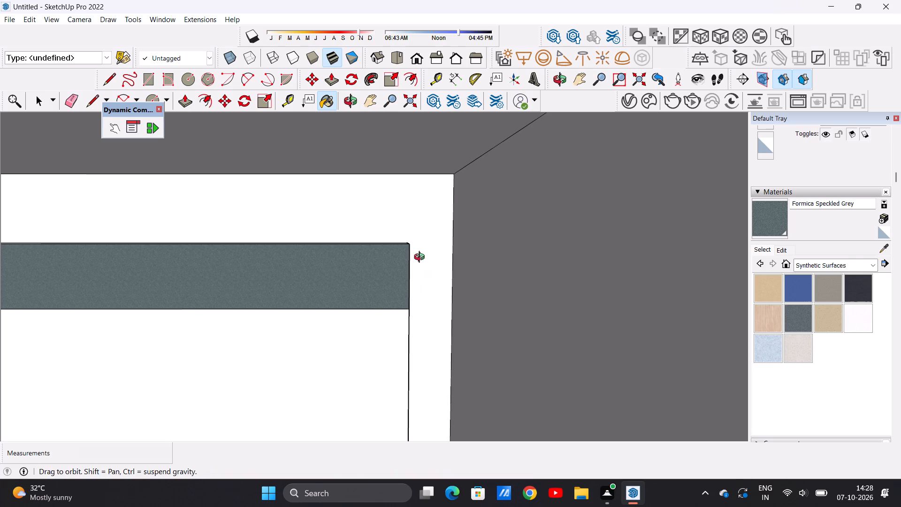
middle_click_drag(421, 258, 396, 268)
scroll(403, 261, "up", 12)
left_click(409, 267)
middle_click_drag(379, 193, 378, 223)
scroll(386, 207, "up", 3)
left_click(386, 207)
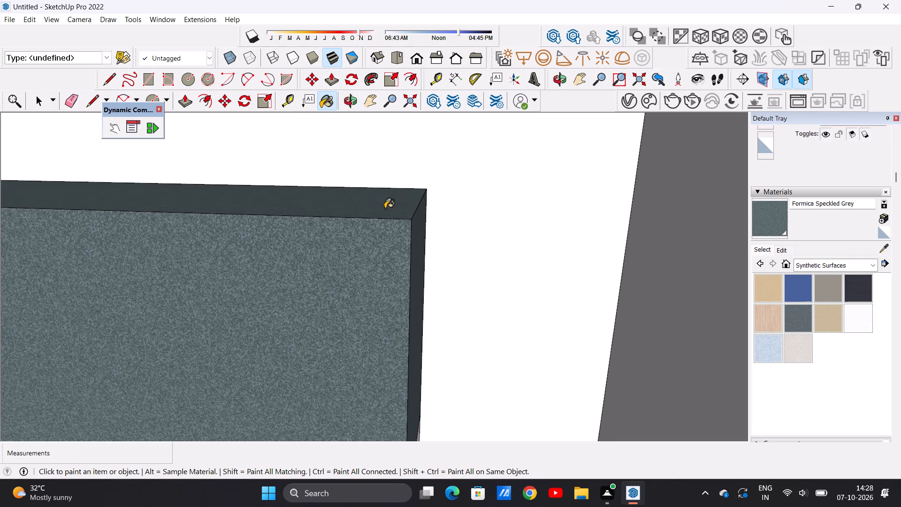
scroll(389, 146, "down", 11)
scroll(398, 373, "up", 4)
scroll(397, 374, "down", 1)
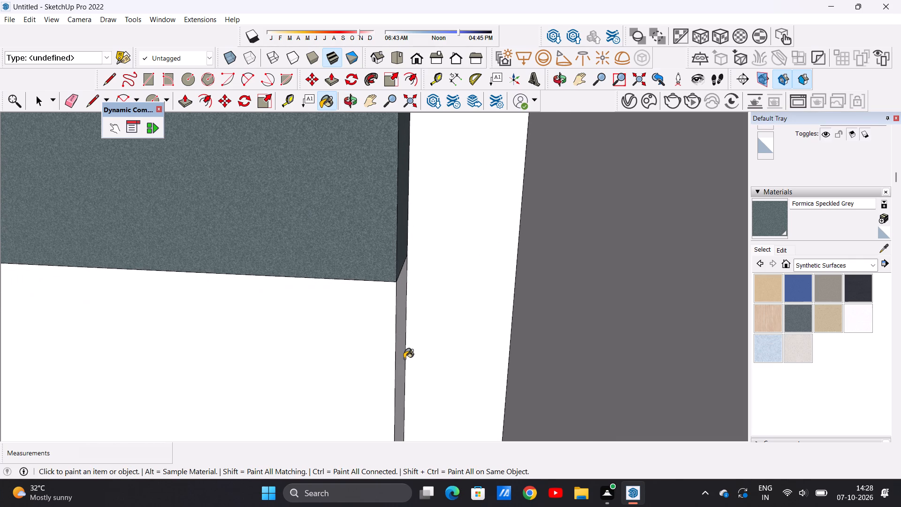
left_click(403, 359)
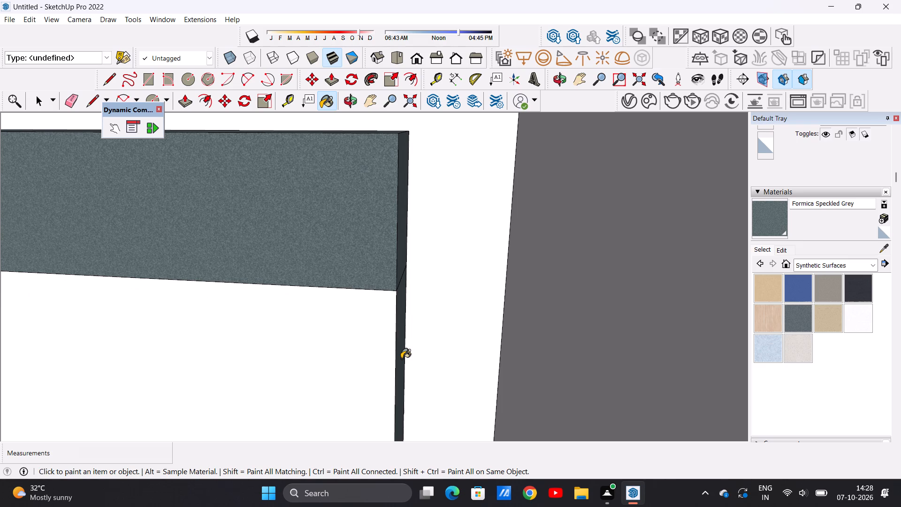
key("space")
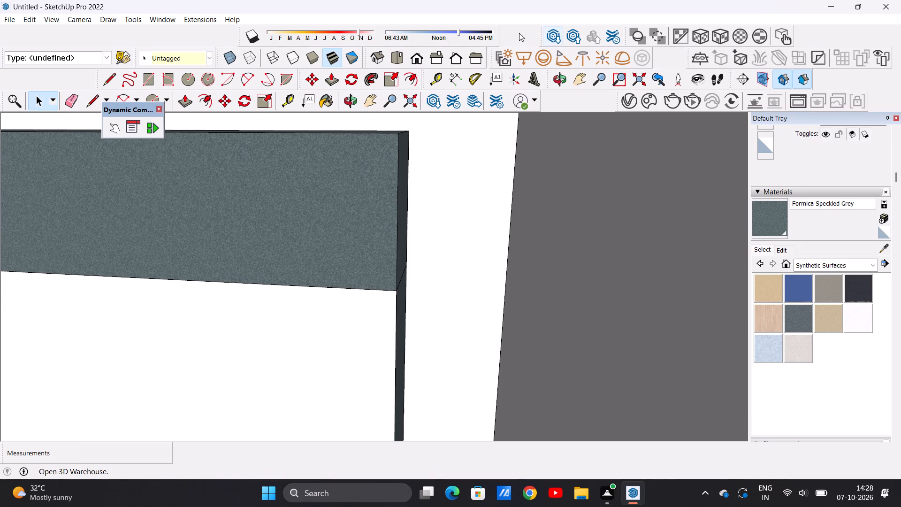
Paint the front faces of the window frame and its mullion on the lowest left-hand balcony with Formica Speckled Grey.
left_click(419, 62)
scroll(419, 215, "down", 14)
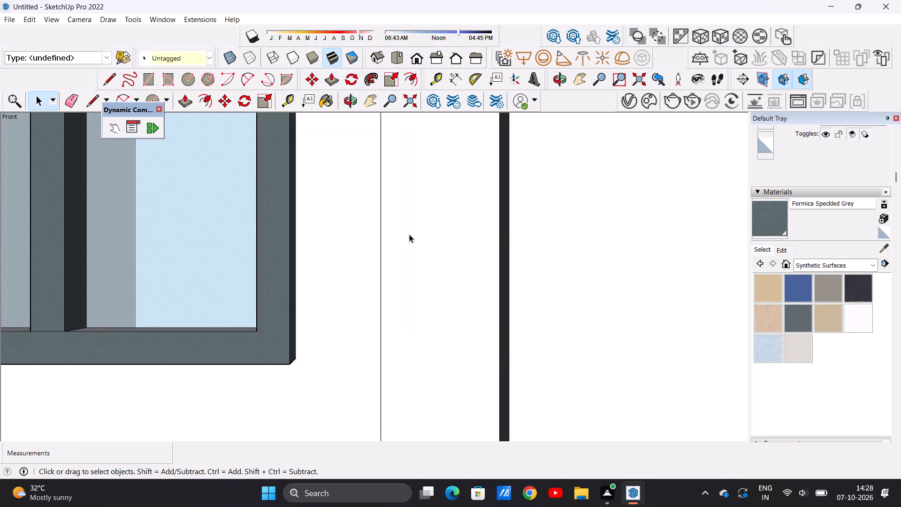
scroll(409, 234, "down", 11)
scroll(409, 231, "up", 1)
scroll(409, 231, "down", 1)
left_click(415, 56)
scroll(377, 238, "down", 3)
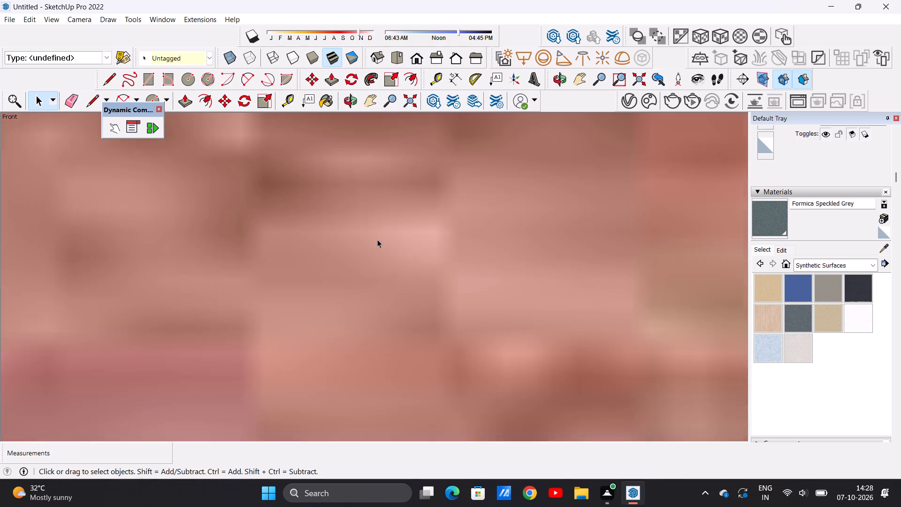
scroll(377, 239, "down", 20)
scroll(377, 239, "down", 20)
scroll(377, 239, "down", 15)
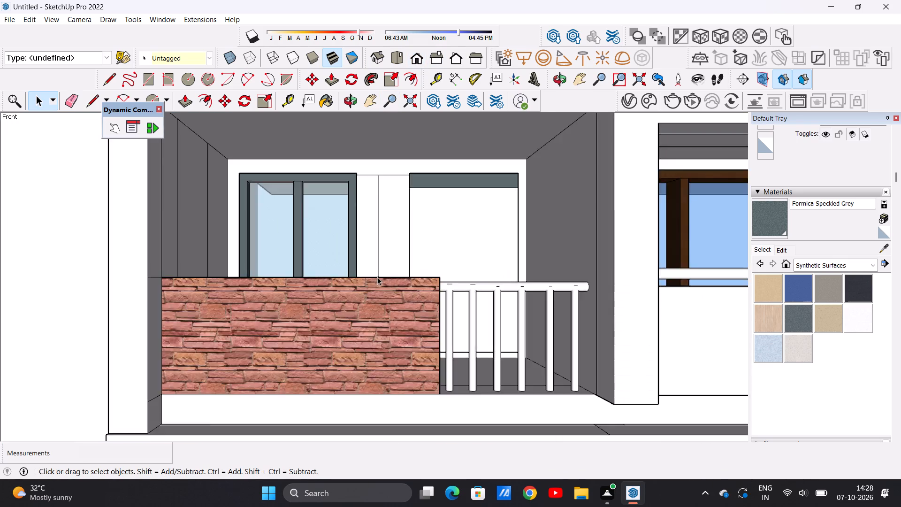
scroll(377, 277, "down", 20)
scroll(377, 277, "down", 5)
scroll(391, 269, "up", 4)
middle_click_drag(369, 274, 369, 315)
scroll(376, 332, "up", 15)
middle_click_drag(369, 339, 364, 330)
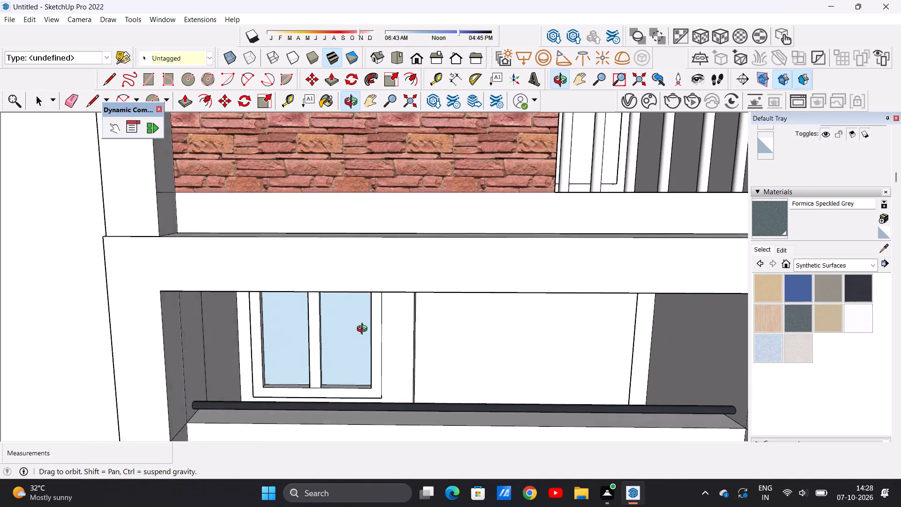
middle_click_drag(364, 330, 363, 282)
scroll(386, 289, "up", 6)
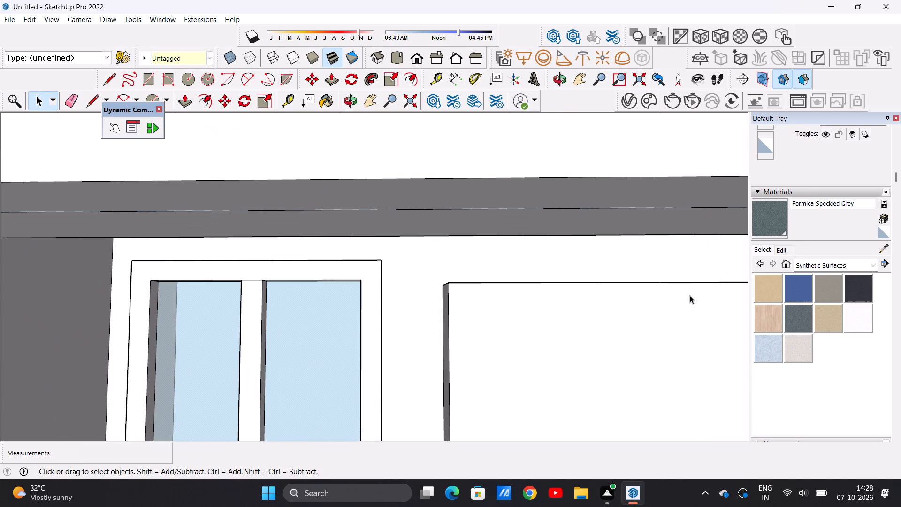
left_click(800, 320)
scroll(284, 269, "up", 6)
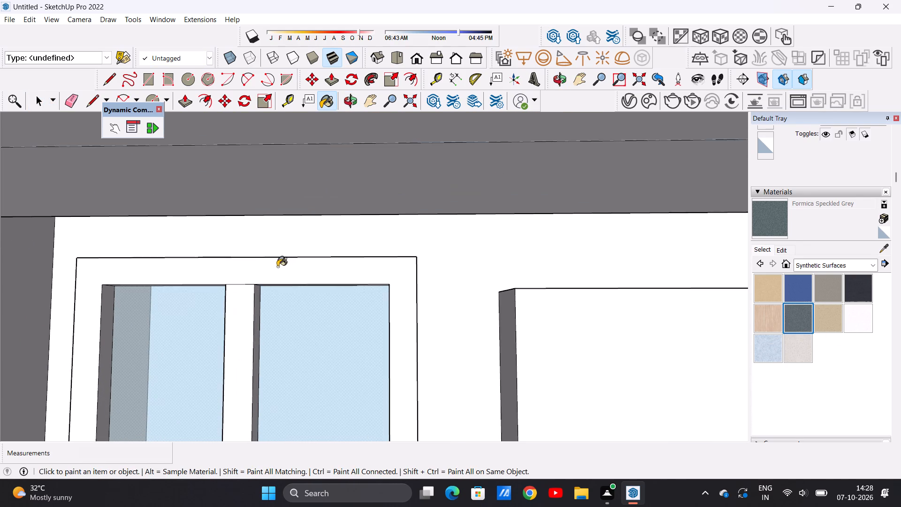
left_click(269, 267)
left_click(230, 315)
Paint the right-facing sides of this window's left stile and mullion, plus the frame's outer right side, with Formica Speckled Grey.
scroll(341, 279, "down", 7)
middle_click_drag(431, 317, 314, 322)
scroll(251, 320, "up", 6)
left_click(241, 319)
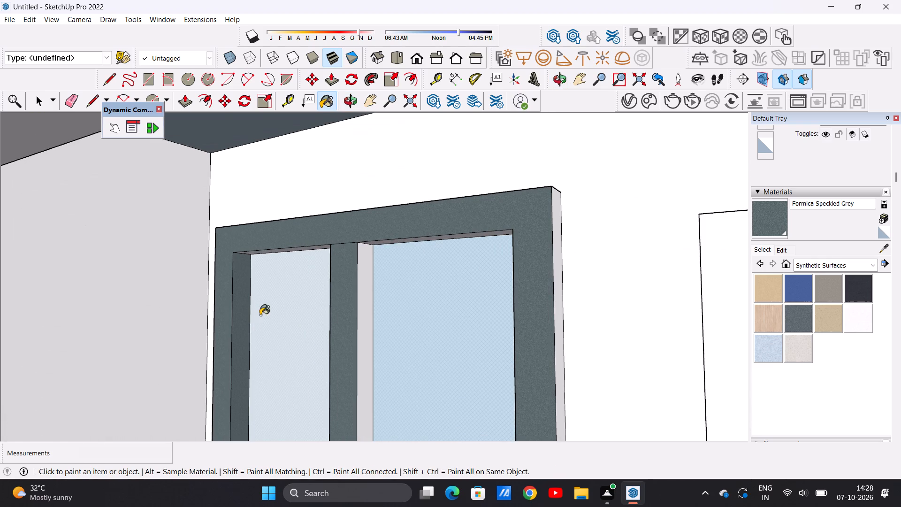
left_click(366, 328)
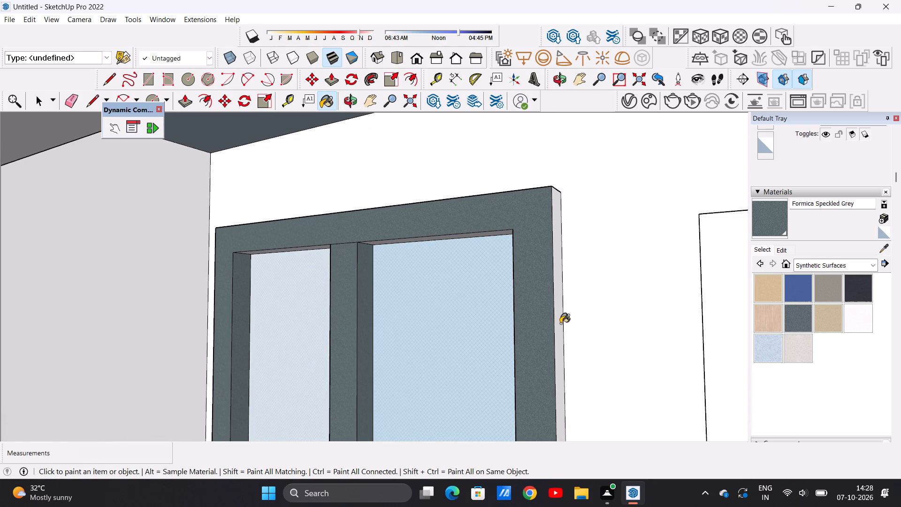
left_click(560, 323)
Paint the underside of the frame's top rail above both panes of the same window with Formica Speckled Grey.
scroll(489, 236, "down", 2)
scroll(495, 253, "up", 1)
scroll(495, 253, "down", 3)
scroll(341, 276, "down", 1)
middle_click_drag(341, 277, 345, 224)
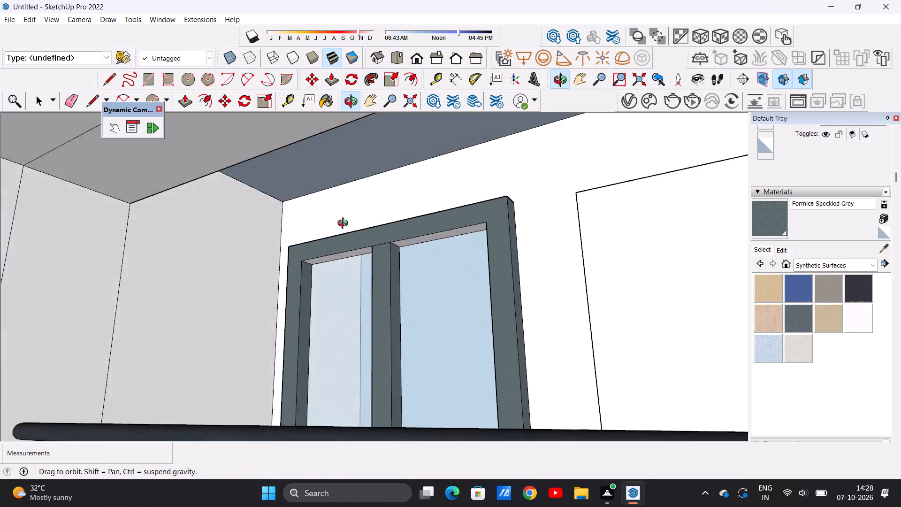
middle_click_drag(345, 224, 352, 197)
scroll(369, 248, "up", 11)
left_click(349, 255)
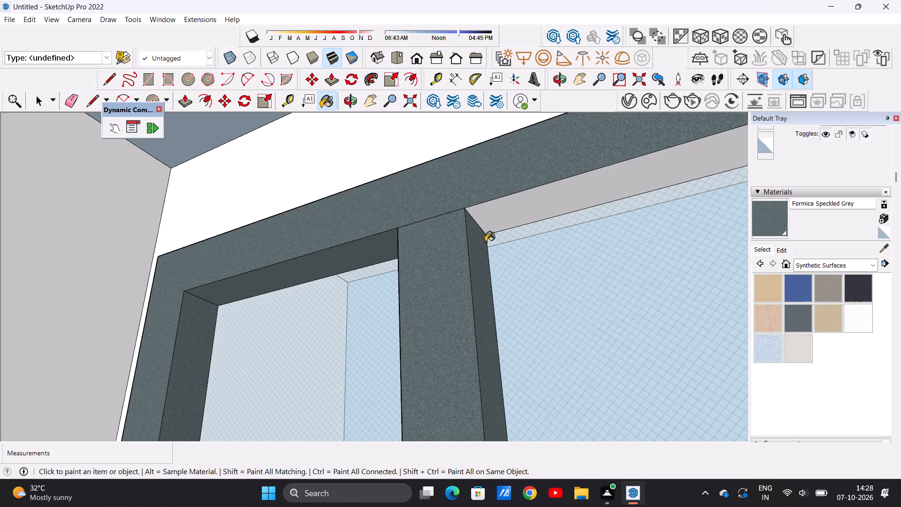
left_click(500, 217)
Paint the left-facing sides of this window's right stile and mullion, plus the frame's outer left side, with Formica Speckled Grey.
scroll(397, 249, "down", 12)
middle_click_drag(352, 271, 539, 338)
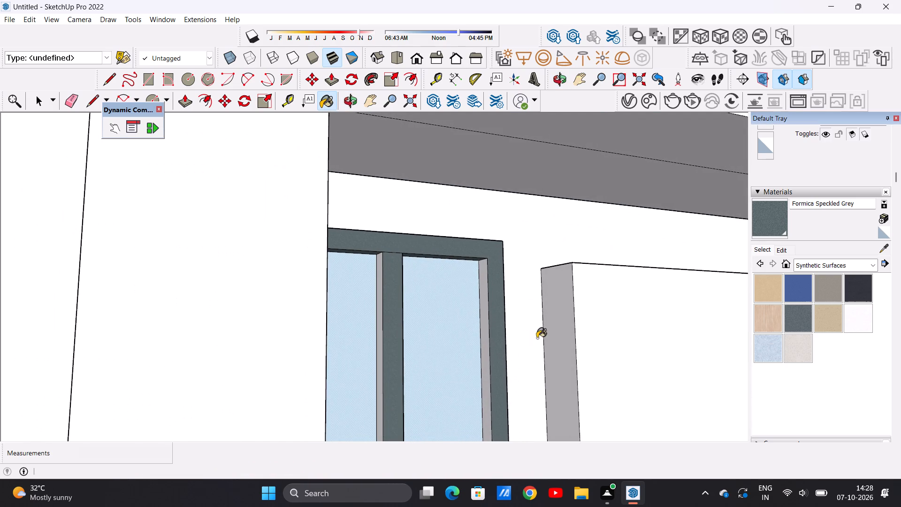
scroll(423, 319, "up", 5)
left_click(523, 306)
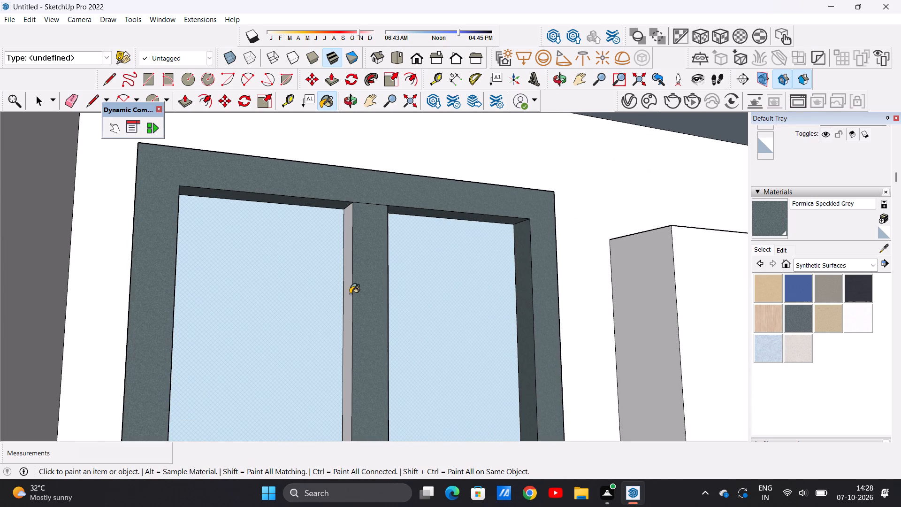
left_click(350, 294)
middle_click_drag(113, 285, 145, 302)
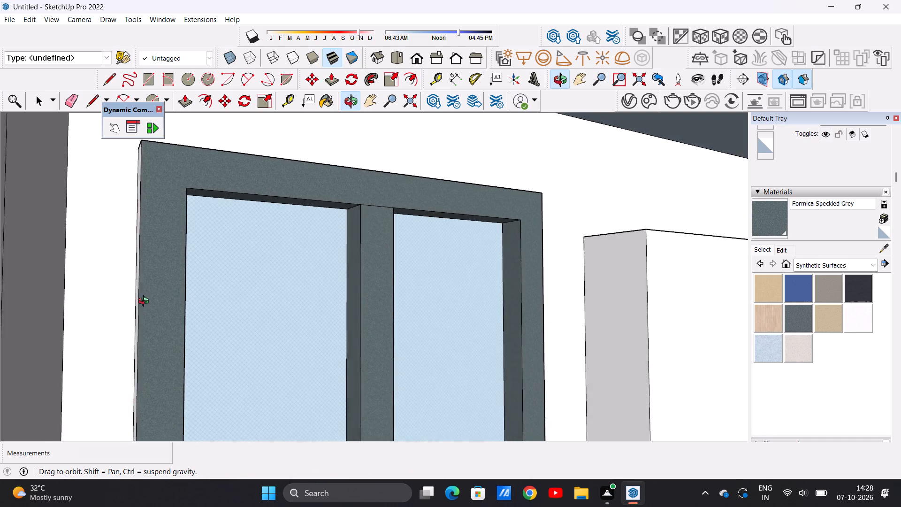
middle_click_drag(145, 302, 152, 304)
middle_click_drag(153, 304, 115, 300)
scroll(231, 283, "up", 6)
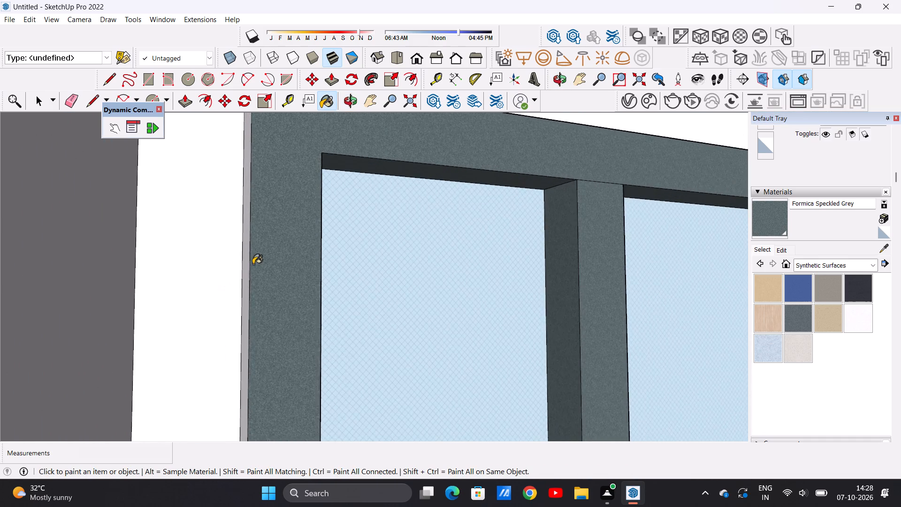
scroll(253, 264, "up", 2)
left_click(244, 271)
scroll(241, 275, "down", 11)
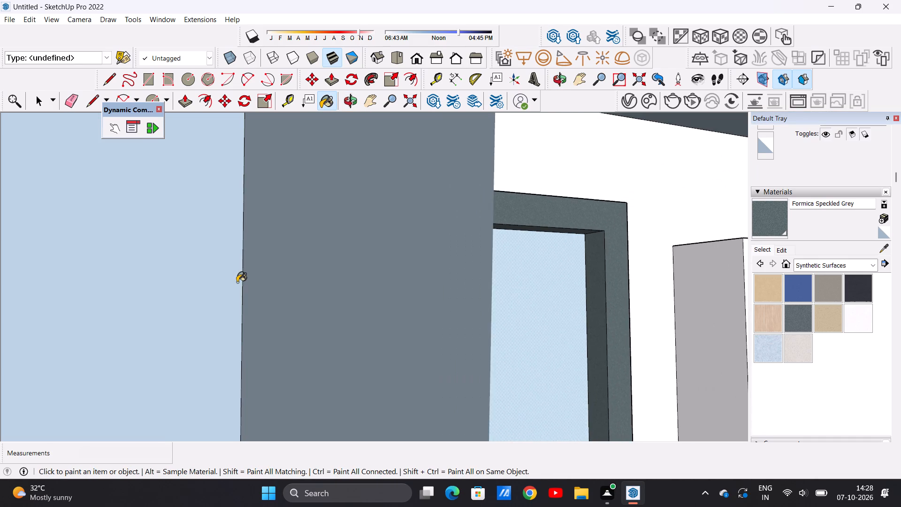
scroll(237, 282, "down", 7)
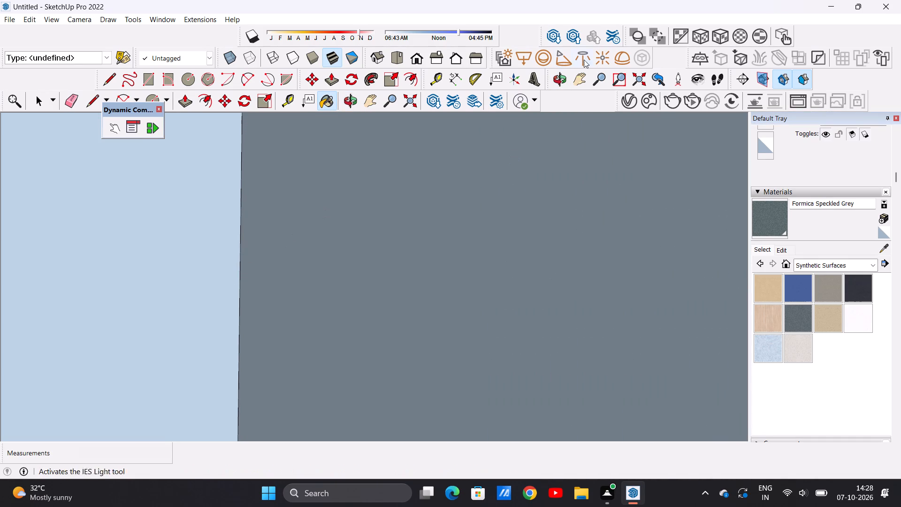
Paint the upper faces of the same window's bottom rail below both panes with Formica Speckled Grey.
left_click_drag(418, 58, 414, 60)
scroll(369, 213, "down", 19)
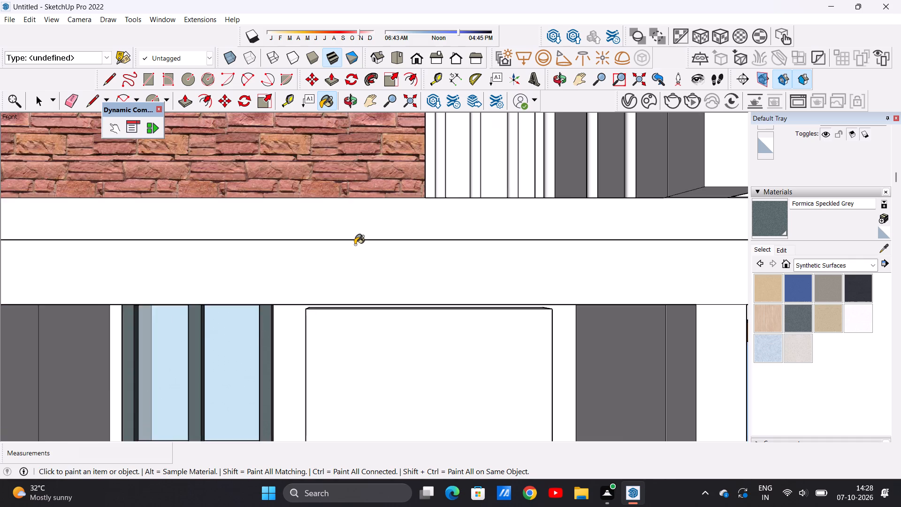
scroll(355, 245, "down", 20)
scroll(355, 245, "down", 20)
scroll(355, 245, "down", 5)
scroll(354, 236, "up", 1)
scroll(354, 236, "down", 7)
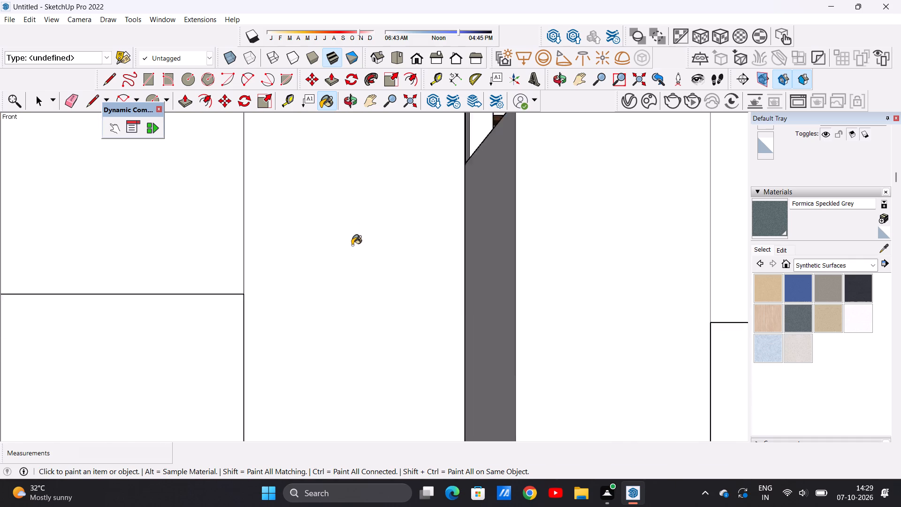
scroll(352, 245, "down", 20)
scroll(352, 245, "down", 3)
middle_click_drag(362, 225, 358, 290)
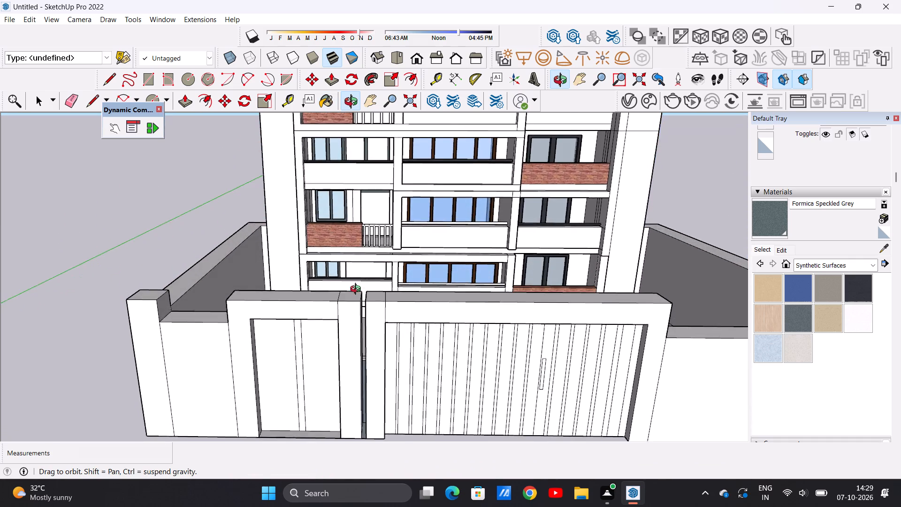
middle_click_drag(358, 290, 357, 292)
scroll(338, 277, "up", 20)
scroll(338, 277, "up", 2)
middle_click_drag(367, 223, 308, 219)
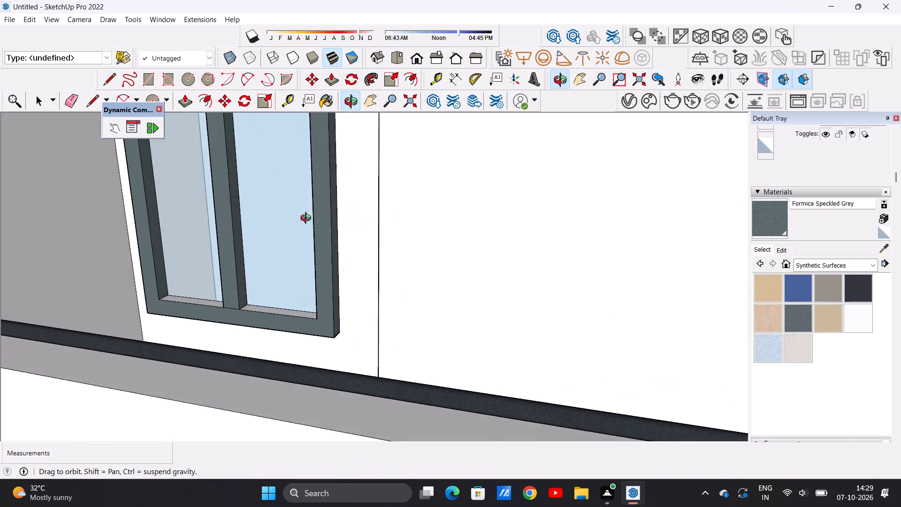
middle_click_drag(308, 219, 298, 286)
middle_click_drag(299, 285, 313, 238)
scroll(313, 238, "up", 1)
scroll(314, 238, "down", 2)
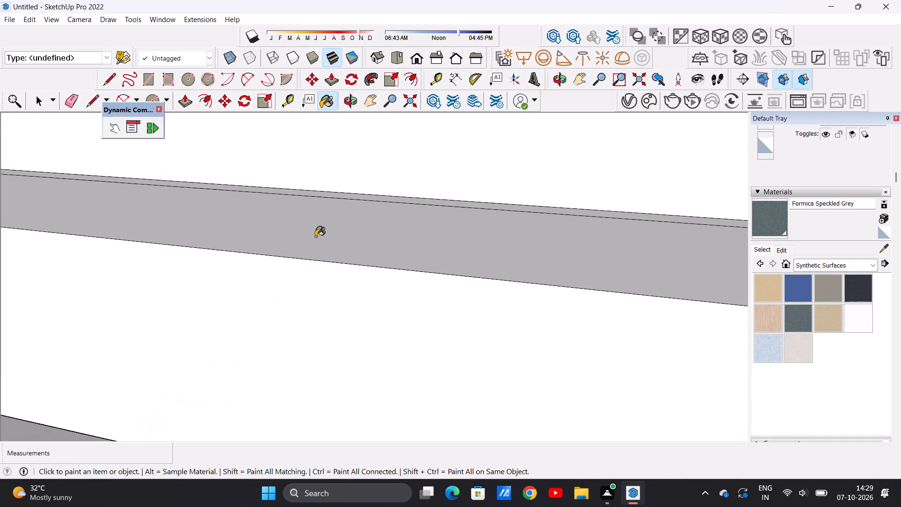
scroll(315, 237, "down", 12)
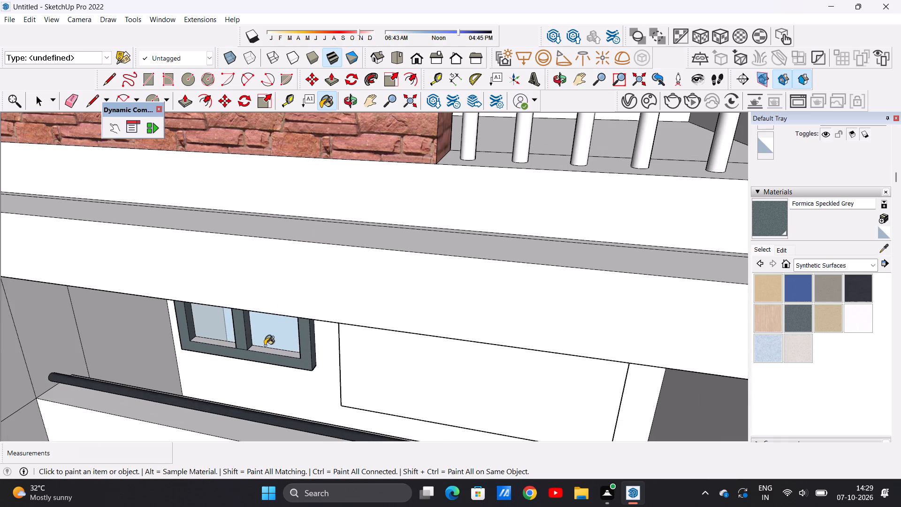
scroll(264, 347, "up", 13)
left_click(260, 333)
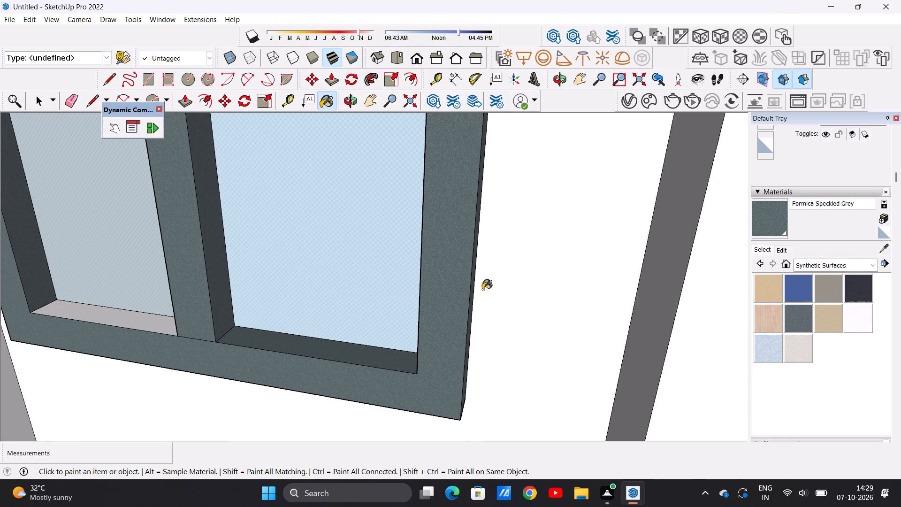
left_click(96, 315)
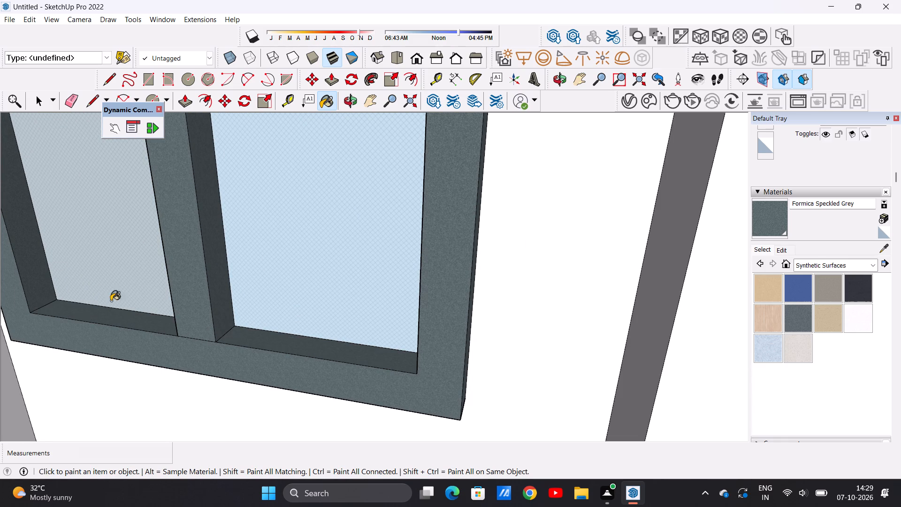
Paint the back wall around the window and door opening on the lowest left-hand balcony with Formica Speckled Grey.
scroll(169, 298, "down", 6)
scroll(252, 321, "down", 7)
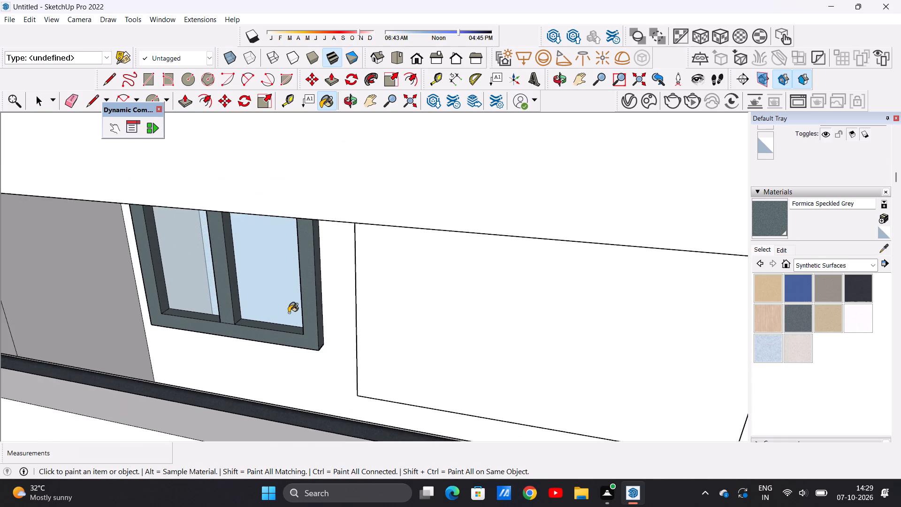
middle_click_drag(286, 310, 343, 276)
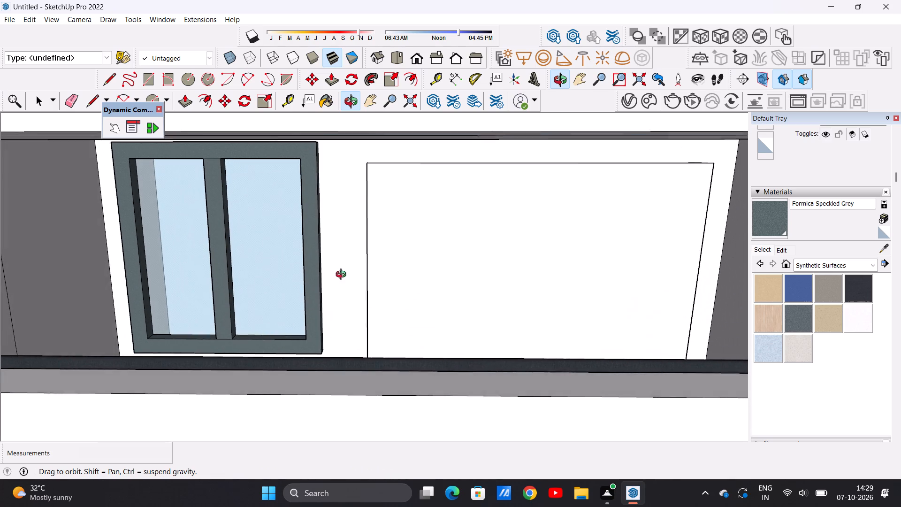
middle_click_drag(343, 276, 344, 276)
scroll(289, 249, "down", 2)
scroll(333, 243, "up", 1)
left_click(333, 243)
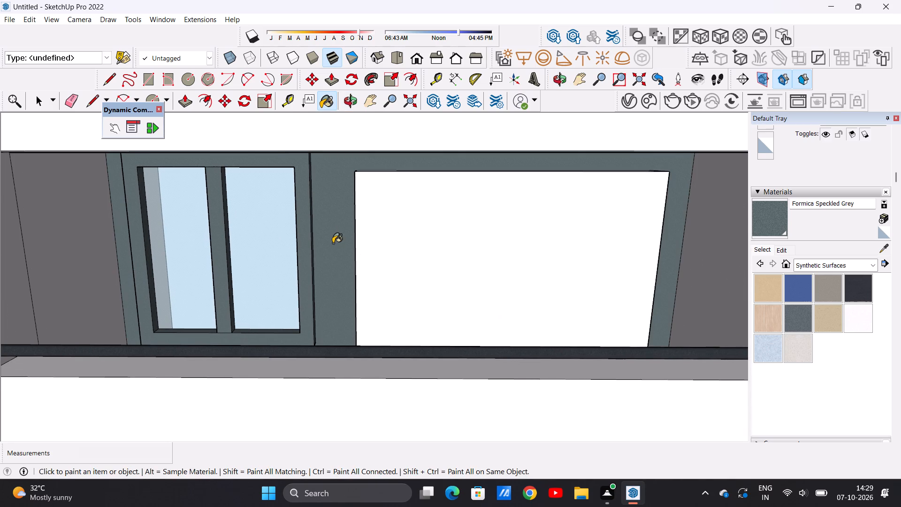
Paint both back-wall sections around the window and door on the brick-fronted balcony directly above with Formica Speckled Grey.
scroll(261, 241, "down", 15)
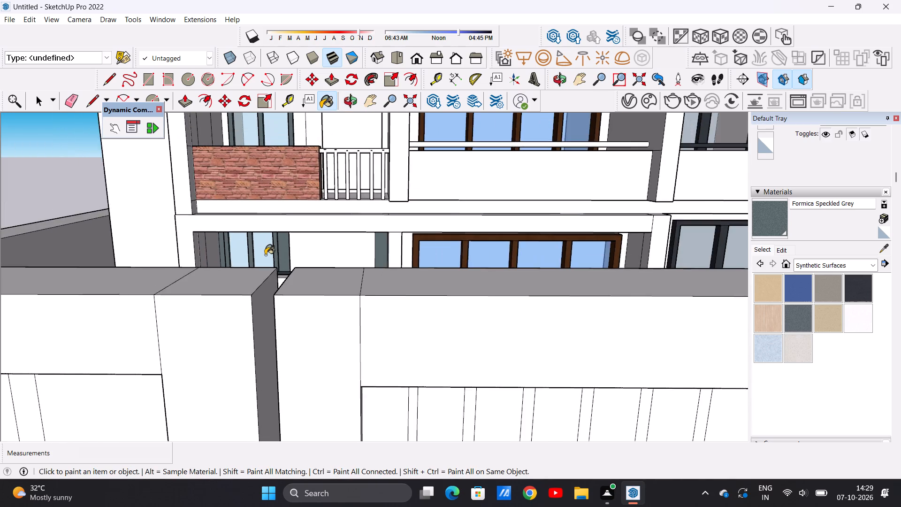
scroll(265, 255, "down", 5)
scroll(276, 174, "up", 14)
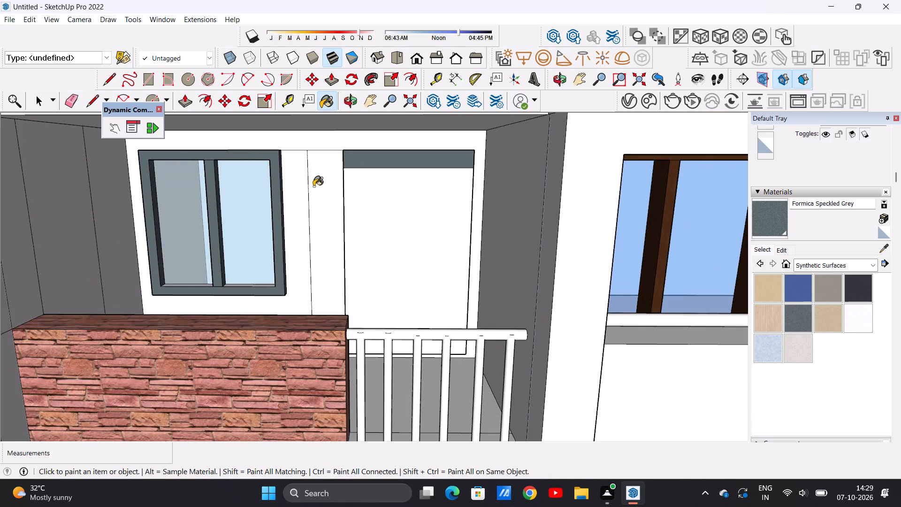
left_click(313, 186)
left_click(299, 197)
Paint the back wall around the window and door frames on the next left-hand balcony up with Formica Speckled Grey.
scroll(294, 236, "down", 2)
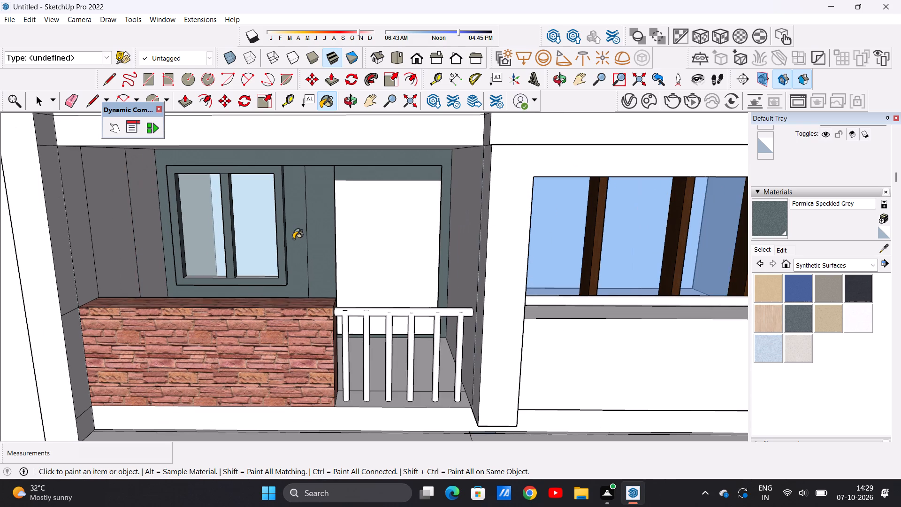
scroll(290, 238, "down", 14)
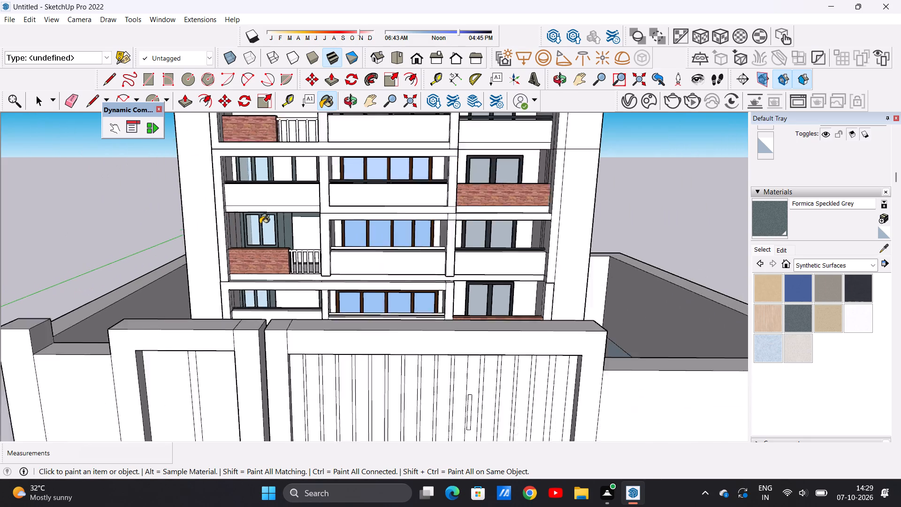
scroll(260, 224, "down", 1)
scroll(268, 183, "up", 19)
scroll(255, 195, "down", 2)
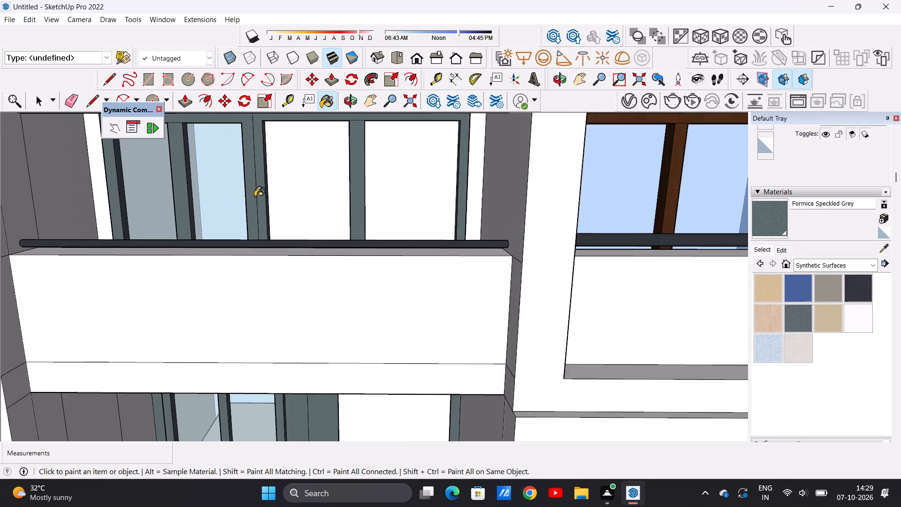
scroll(255, 197, "down", 9)
scroll(229, 200, "up", 10)
middle_click_drag(222, 211, 225, 180)
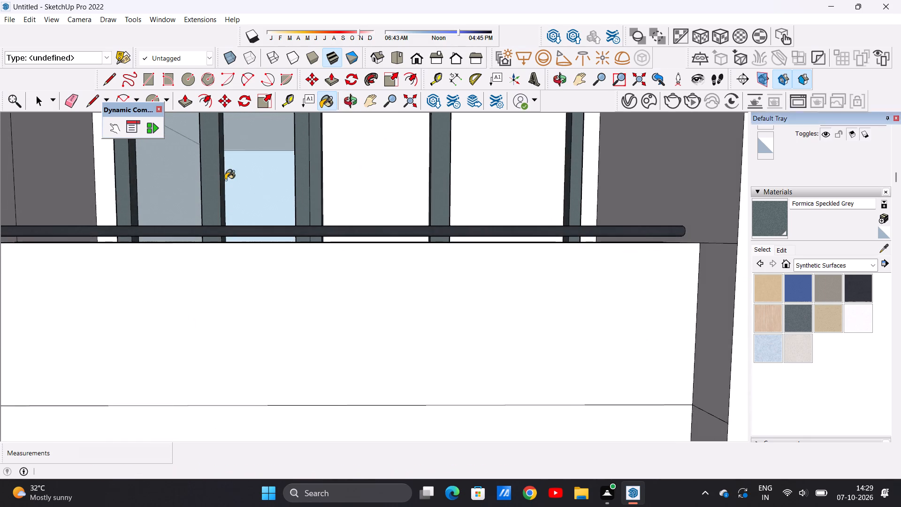
scroll(226, 209, "down", 12)
middle_click_drag(252, 199, 250, 184)
scroll(257, 177, "up", 10)
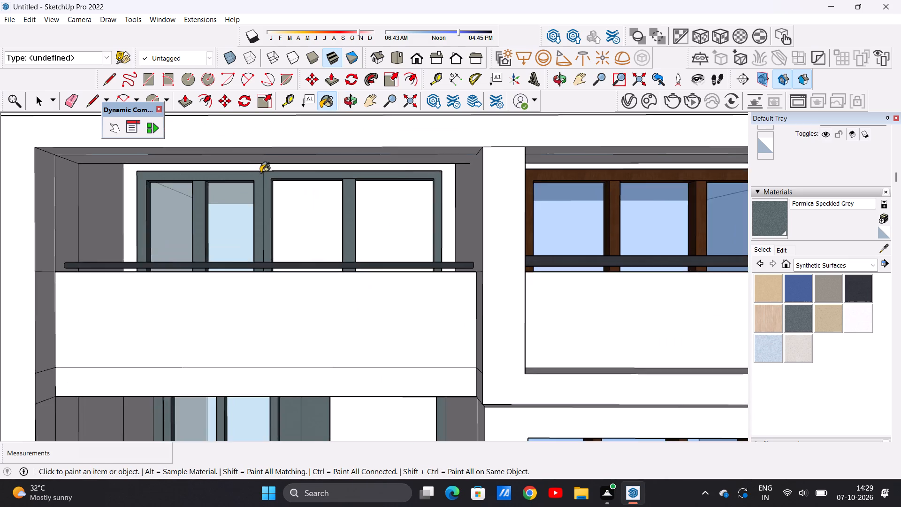
scroll(260, 172, "up", 3)
left_click(267, 154)
scroll(258, 218, "down", 14)
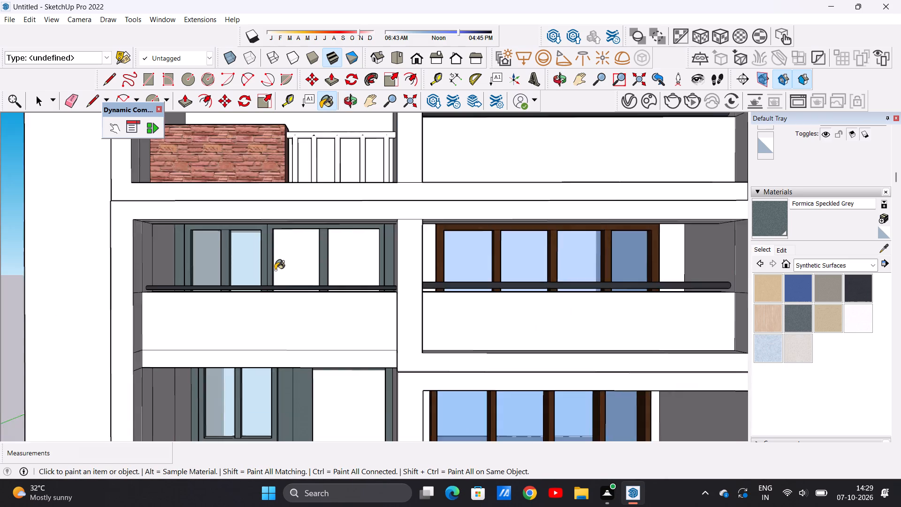
Paint the back walls of the next brick-fronted left-hand balcony up and the window-and-door balcony above it with Formica Speckled Grey.
scroll(275, 270, "down", 13)
scroll(276, 239, "up", 6)
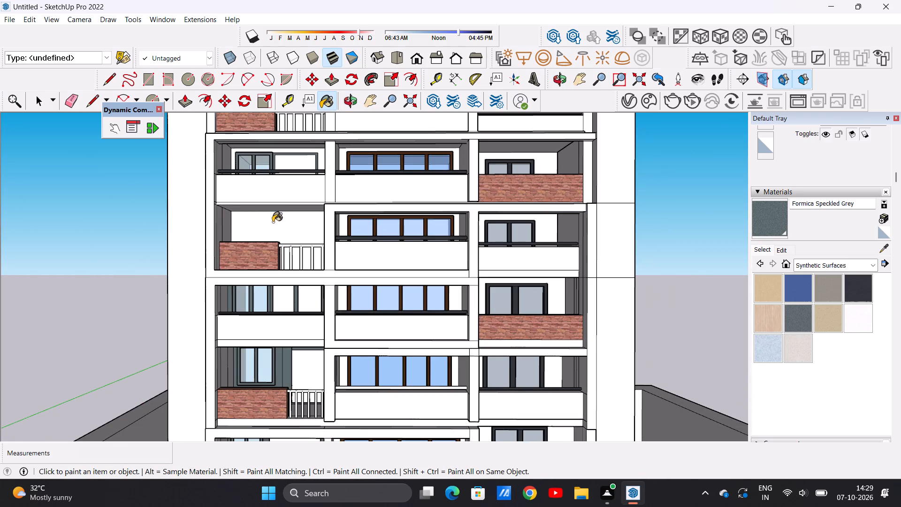
left_click(279, 230)
scroll(288, 169, "up", 16)
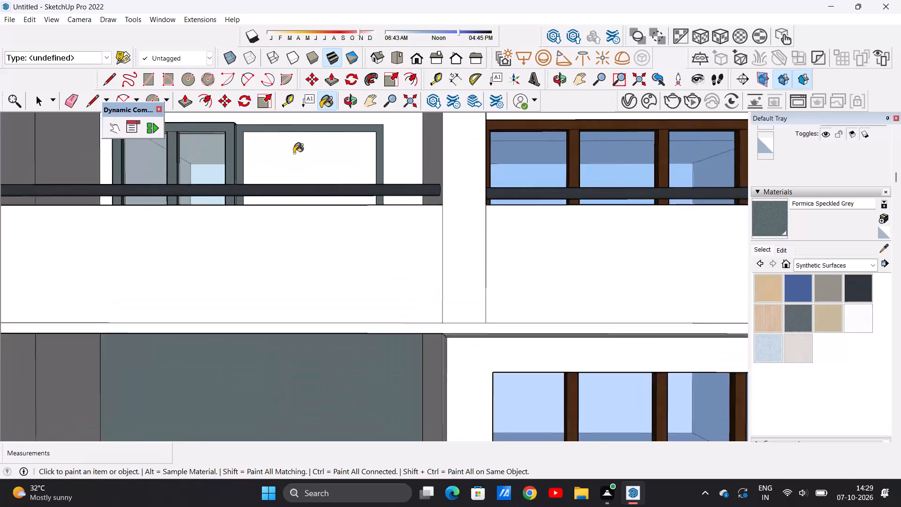
scroll(294, 153, "up", 2)
scroll(287, 161, "down", 10)
scroll(333, 151, "down", 1)
scroll(335, 150, "up", 5)
left_click(339, 146)
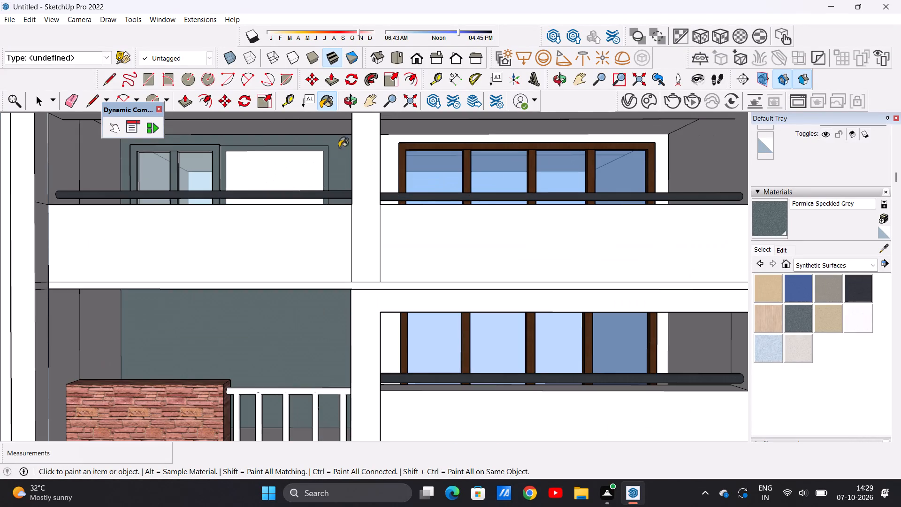
Paint the back wall and the side wall faces of the brick-fronted left-hand balcony just below the roof terrace with Formica Speckled Grey.
scroll(306, 191, "down", 17)
scroll(287, 165, "up", 4)
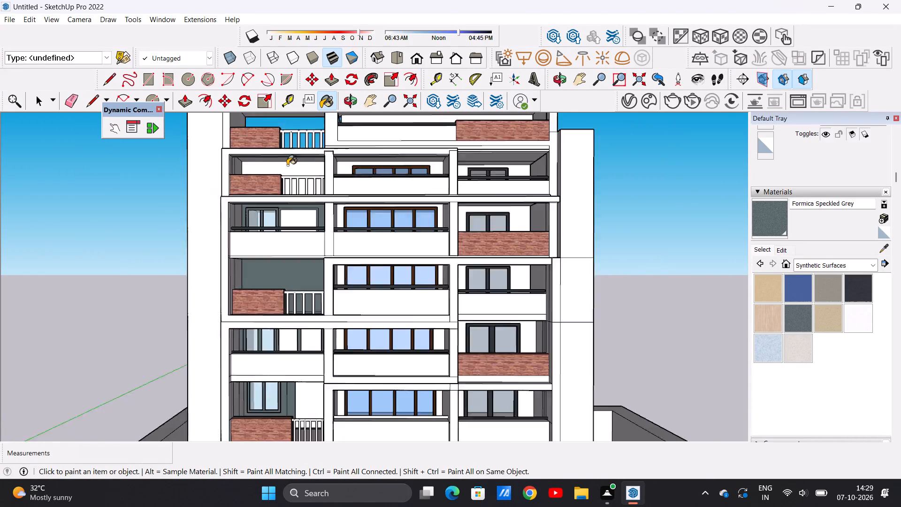
scroll(287, 165, "up", 11)
left_click(286, 166)
left_click(116, 166)
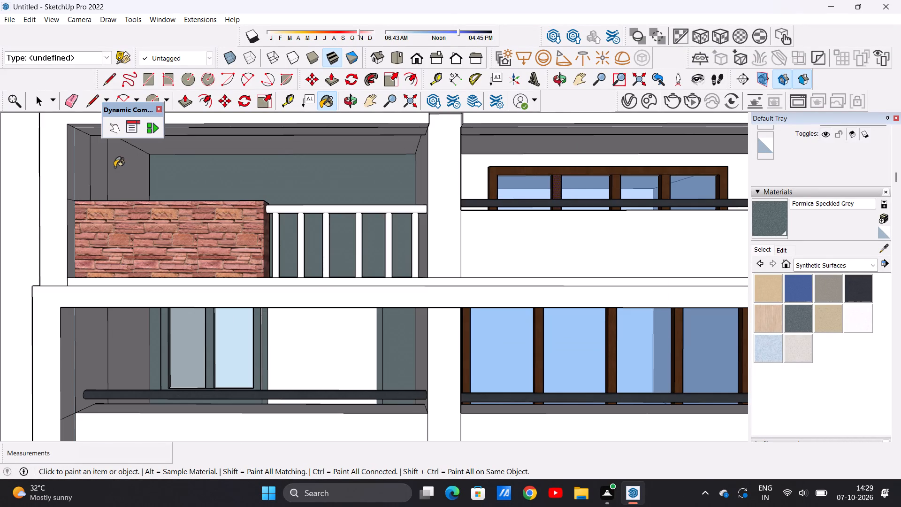
left_click(96, 173)
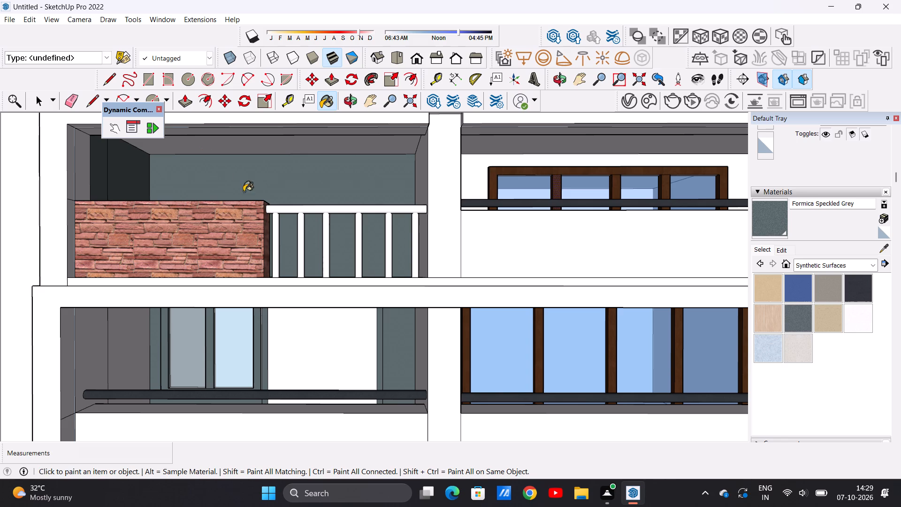
left_click(420, 172)
scroll(285, 225, "down", 9)
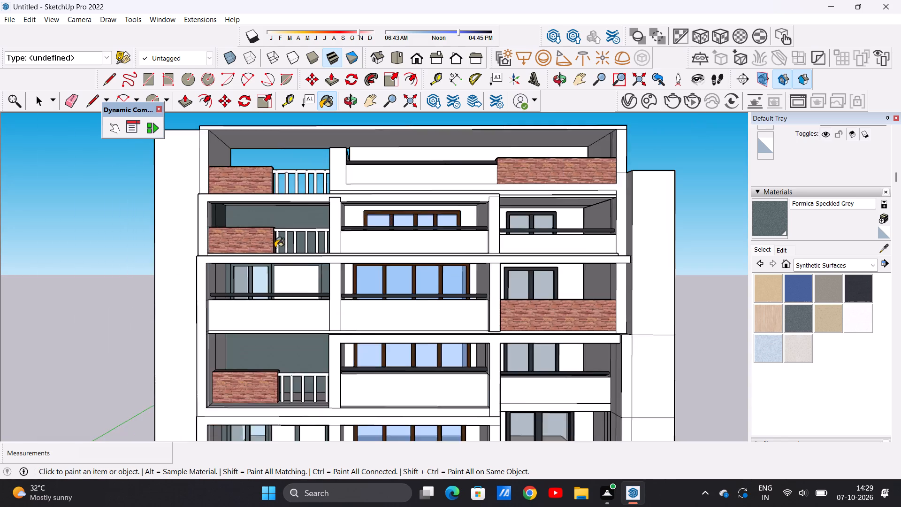
Paint the remaining white areas beside the windows on the lowest left-hand balcony and the brick-fronted one above with Formica Speckled Grey.
scroll(275, 247, "down", 20)
scroll(275, 247, "down", 1)
scroll(264, 294, "up", 7)
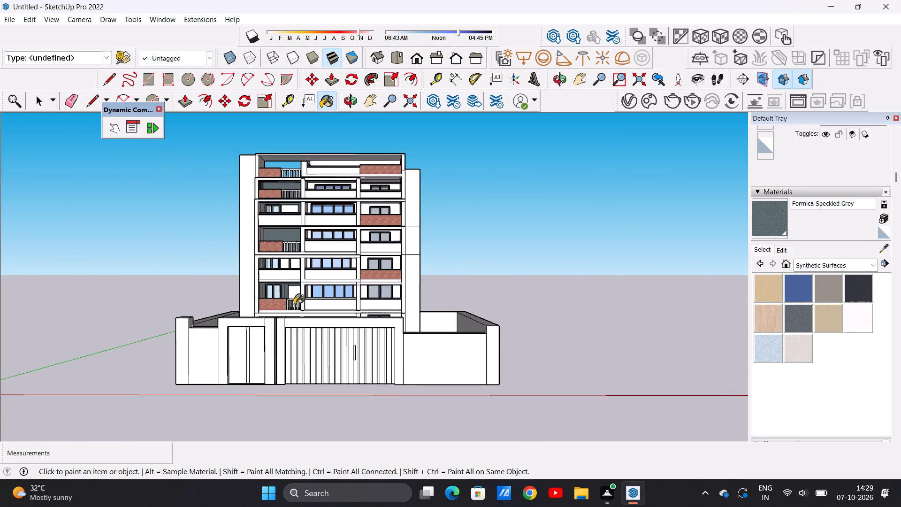
scroll(294, 304, "up", 13)
middle_click_drag(282, 302, 275, 356)
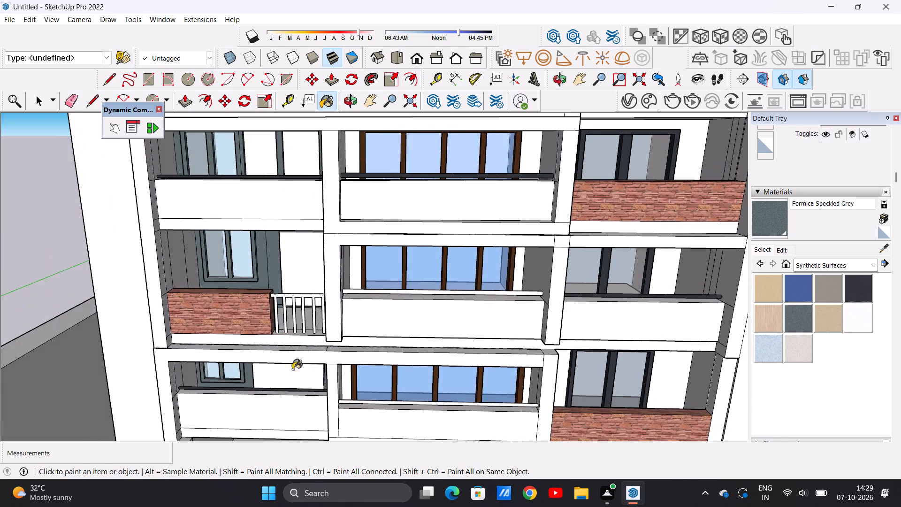
scroll(295, 386, "up", 7)
left_click(279, 370)
scroll(287, 373, "down", 10)
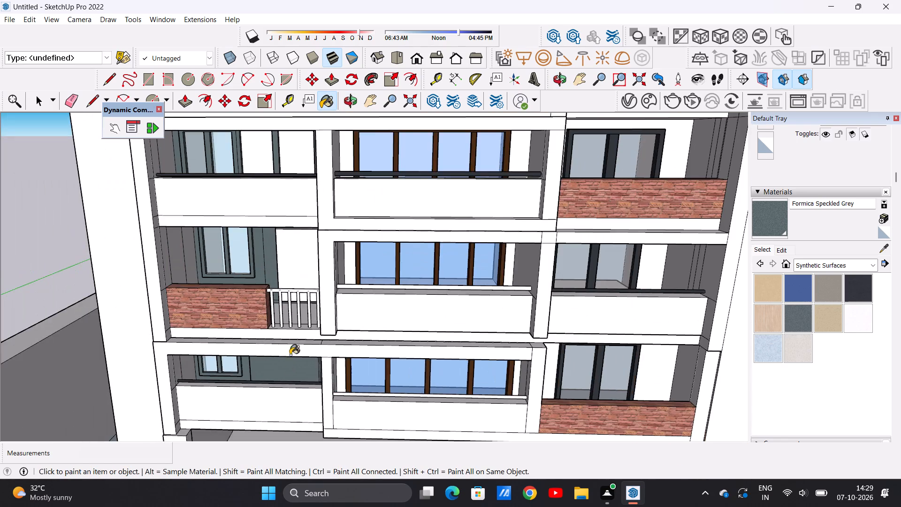
scroll(282, 261, "up", 6)
left_click(290, 259)
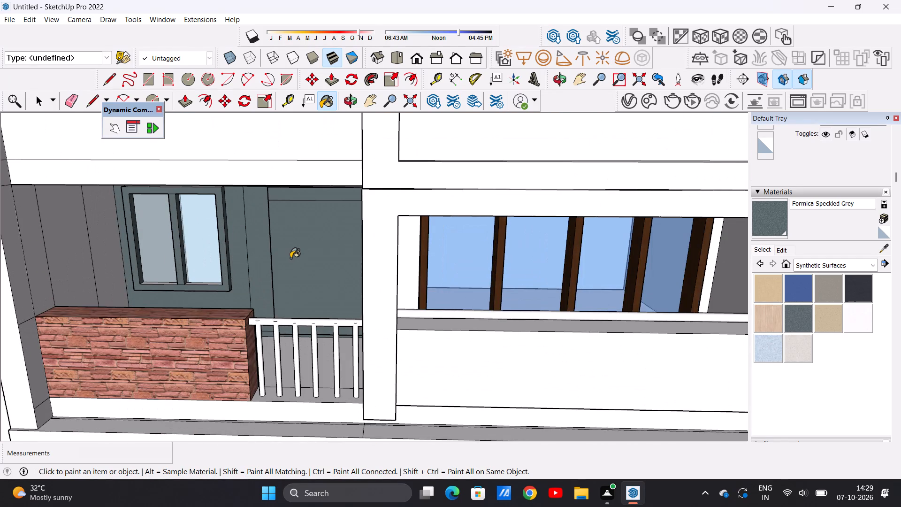
key("space")
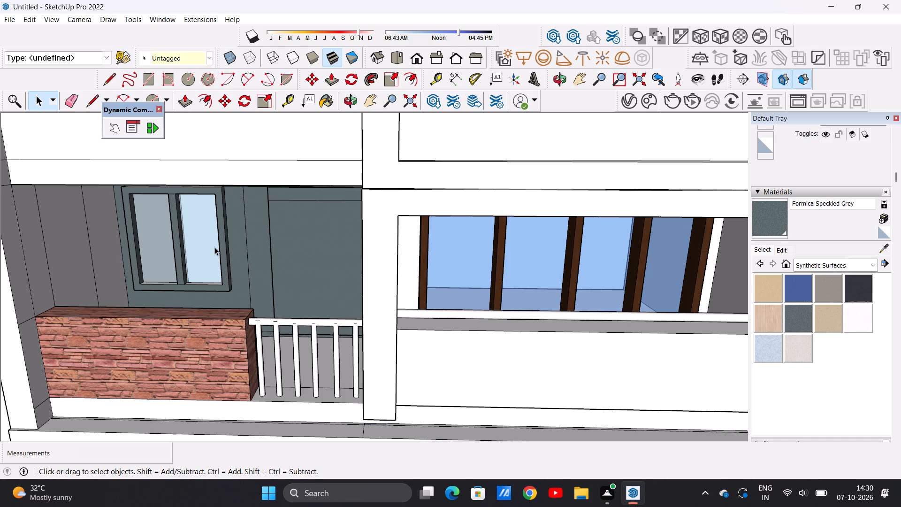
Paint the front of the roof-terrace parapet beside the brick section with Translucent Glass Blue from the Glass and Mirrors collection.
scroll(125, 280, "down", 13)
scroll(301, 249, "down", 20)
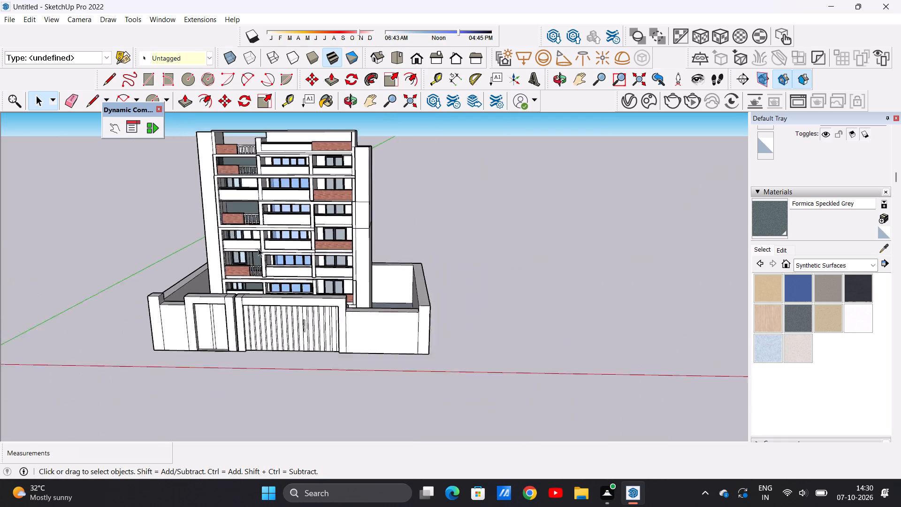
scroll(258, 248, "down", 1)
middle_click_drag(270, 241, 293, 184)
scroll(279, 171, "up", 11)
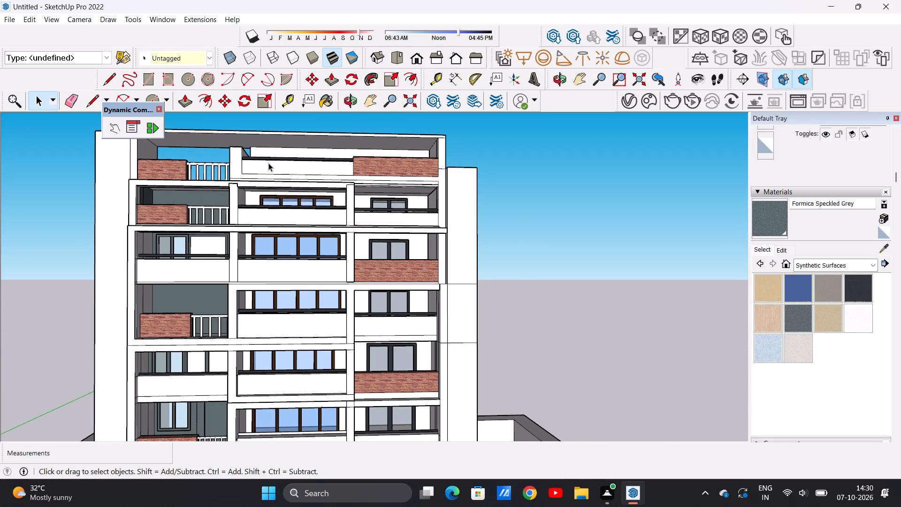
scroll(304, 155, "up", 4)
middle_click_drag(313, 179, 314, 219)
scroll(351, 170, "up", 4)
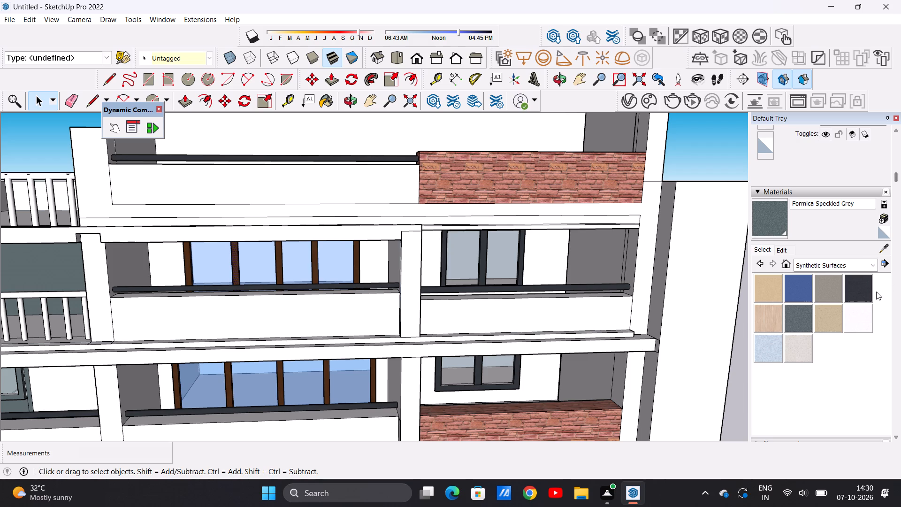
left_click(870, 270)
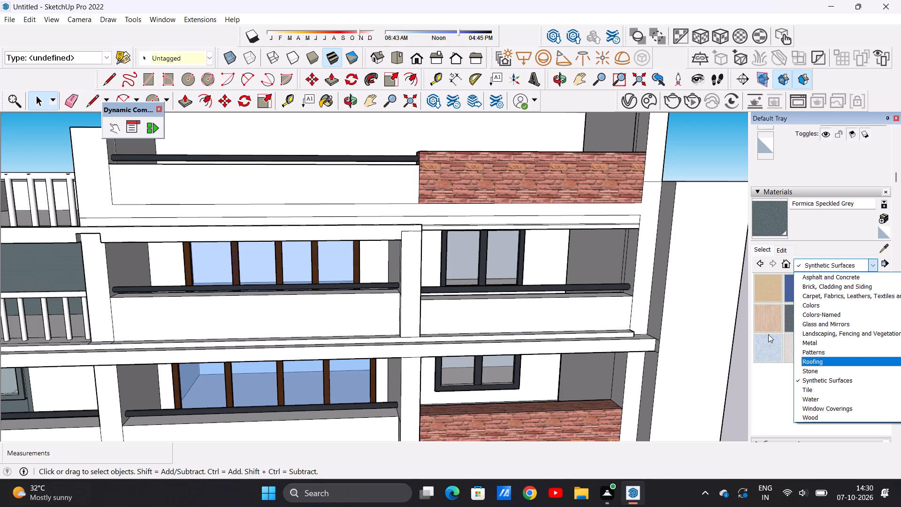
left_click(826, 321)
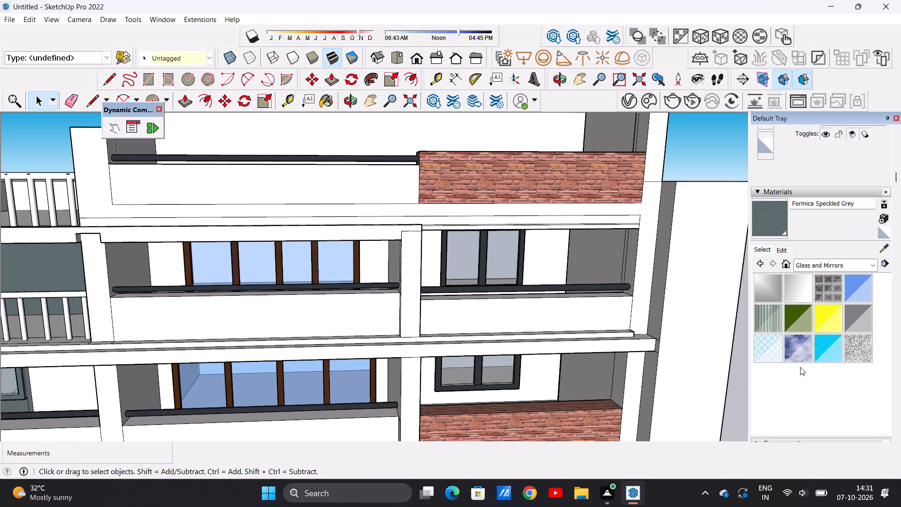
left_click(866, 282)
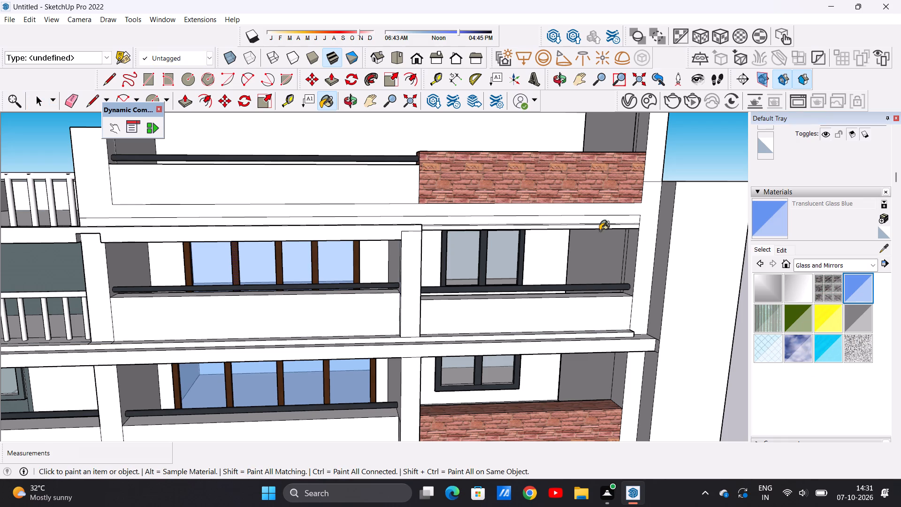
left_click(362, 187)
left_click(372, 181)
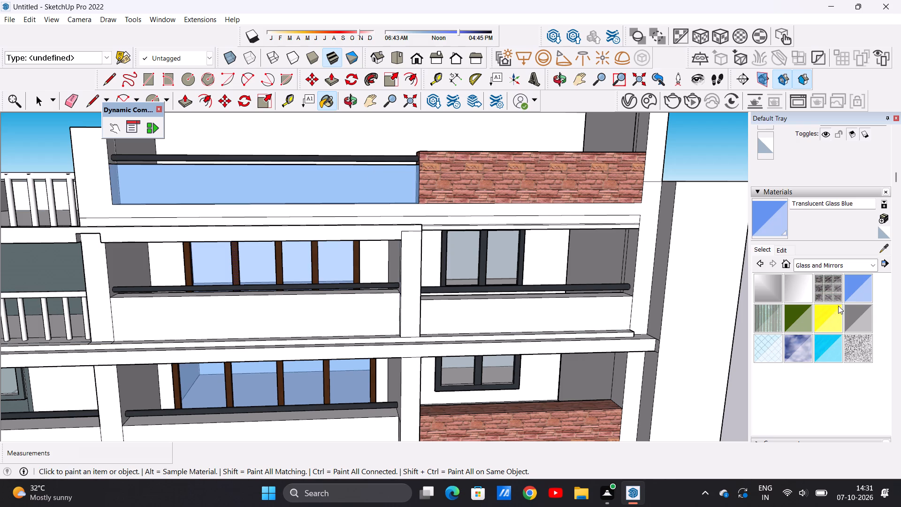
Paint the front and top faces of the roof-terrace parapet beside the brick section with Translucent Glass Gray.
left_click(866, 323)
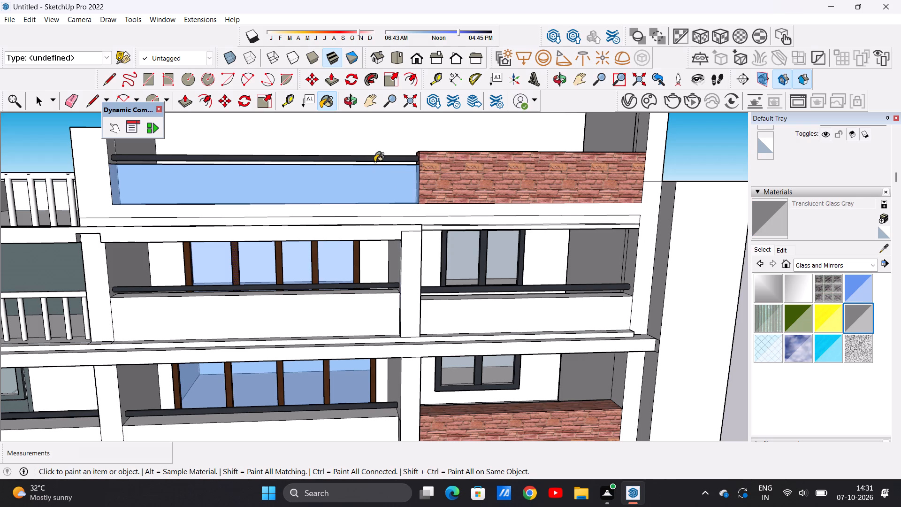
left_click(372, 181)
scroll(389, 207, "down", 3)
middle_click_drag(344, 163, 329, 187)
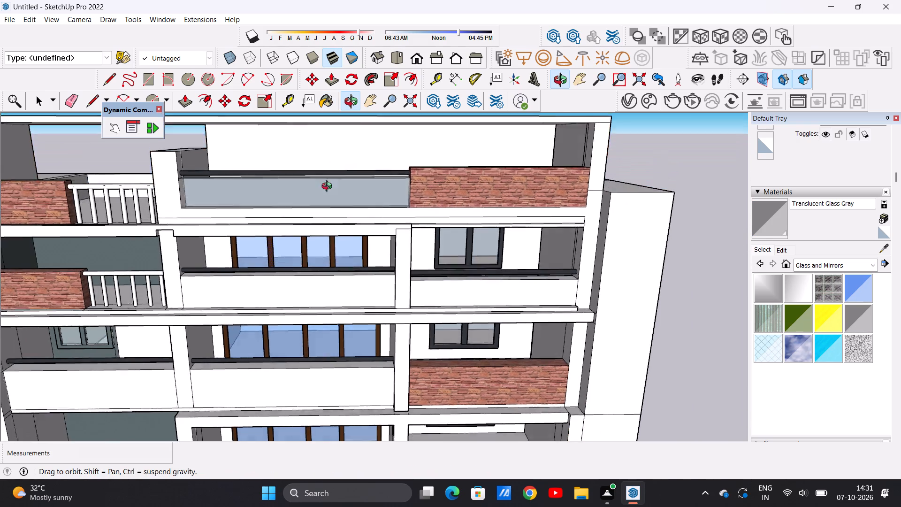
middle_click_drag(329, 187, 313, 202)
scroll(344, 182, "up", 6)
scroll(396, 191, "up", 6)
middle_click_drag(485, 177, 479, 194)
scroll(491, 192, "up", 6)
left_click(478, 211)
scroll(479, 212, "down", 8)
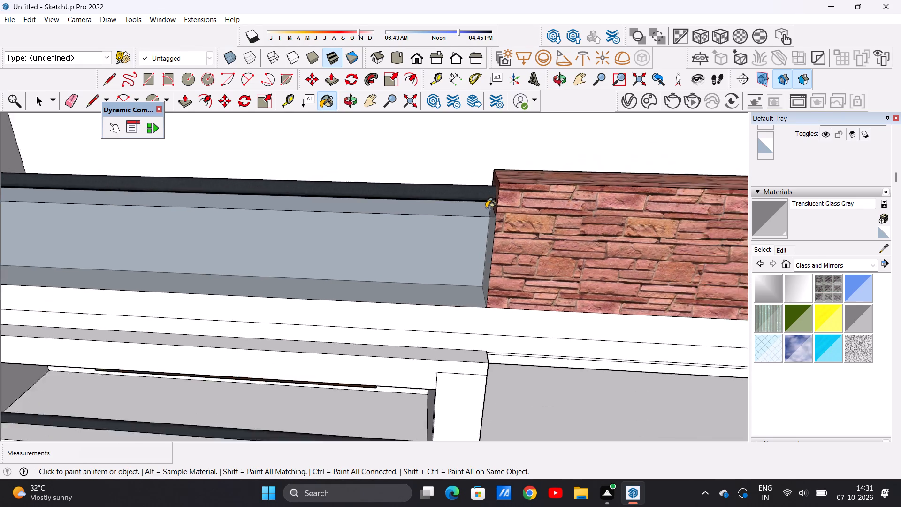
scroll(486, 208, "down", 6)
scroll(425, 224, "down", 10)
Paint the front and top faces of the central balcony parapet directly below the roof terrace with Translucent Glass Gray.
middle_click_drag(412, 320, 417, 266)
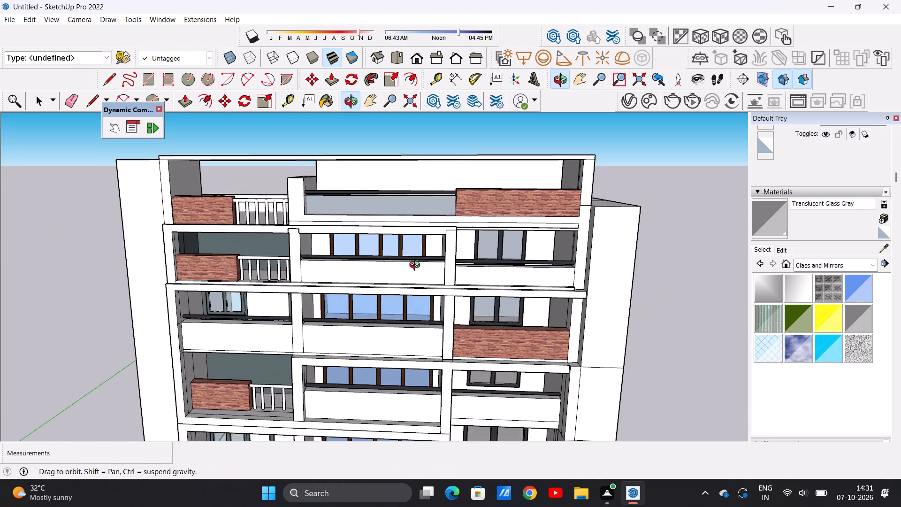
middle_click_drag(417, 266, 367, 279)
scroll(391, 273, "up", 12)
left_click(402, 270)
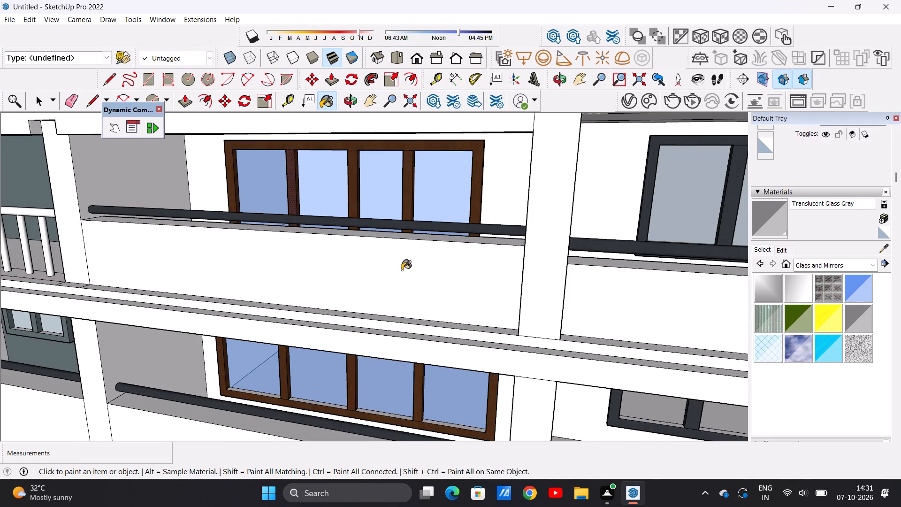
scroll(437, 235, "up", 10)
left_click(428, 237)
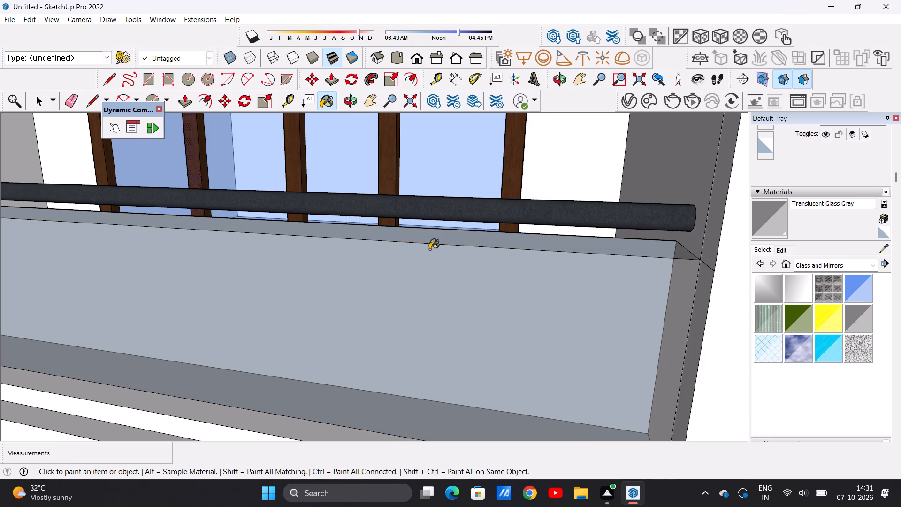
Examine the same central balcony's glass parapet and the bottom rail of the brown-framed window behind it up close.
scroll(429, 250, "down", 8)
middle_click_drag(408, 215, 353, 233)
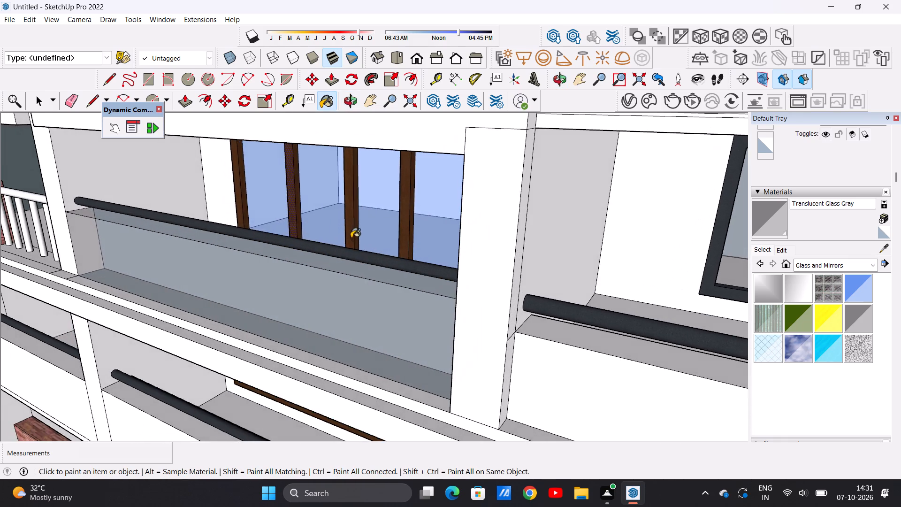
scroll(352, 240, "up", 6)
middle_click_drag(345, 257, 318, 258)
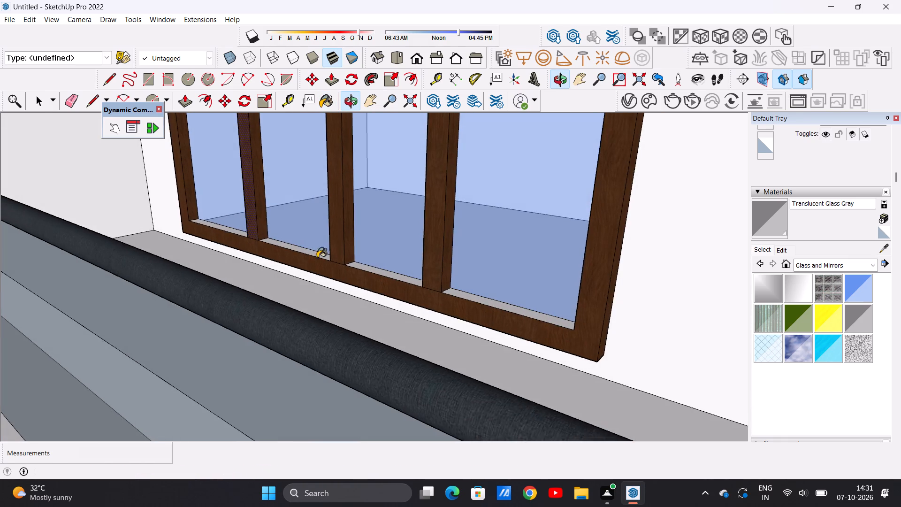
scroll(264, 264, "up", 5)
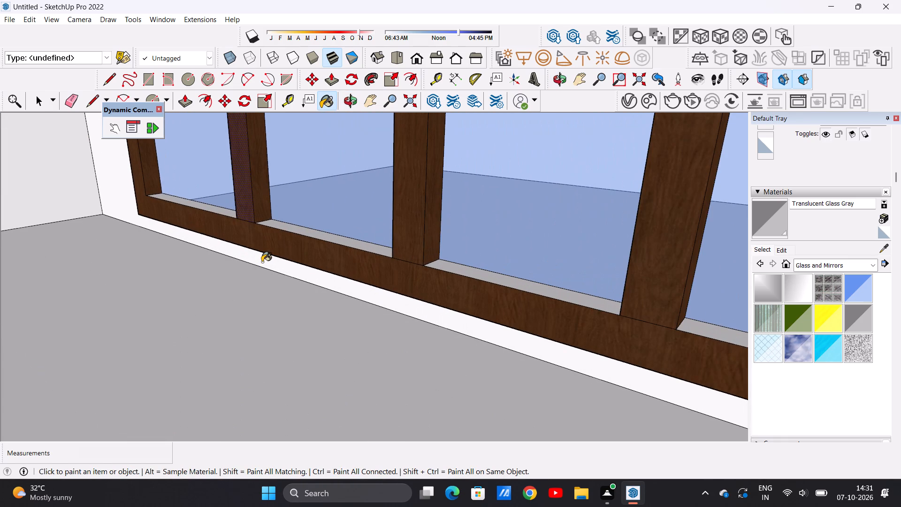
scroll(261, 264, "down", 4)
middle_click_drag(191, 273, 182, 276)
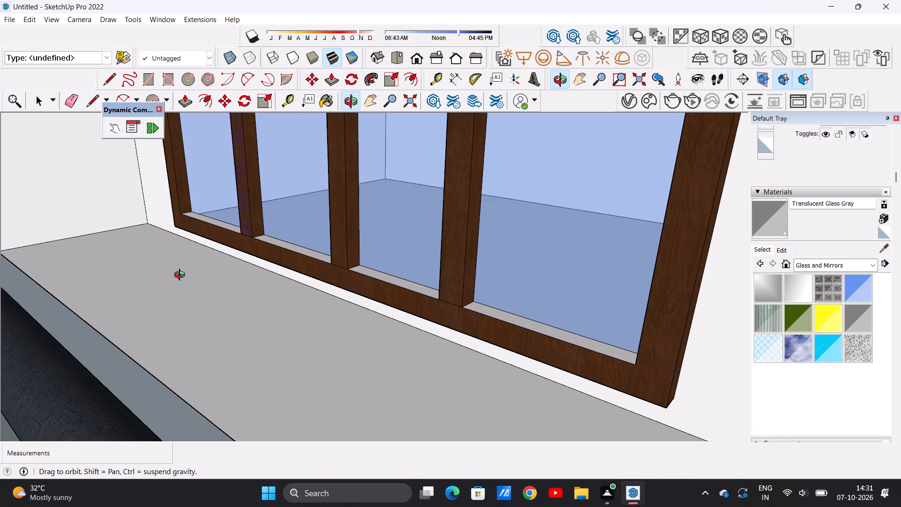
middle_click_drag(182, 276, 162, 278)
scroll(197, 268, "down", 2)
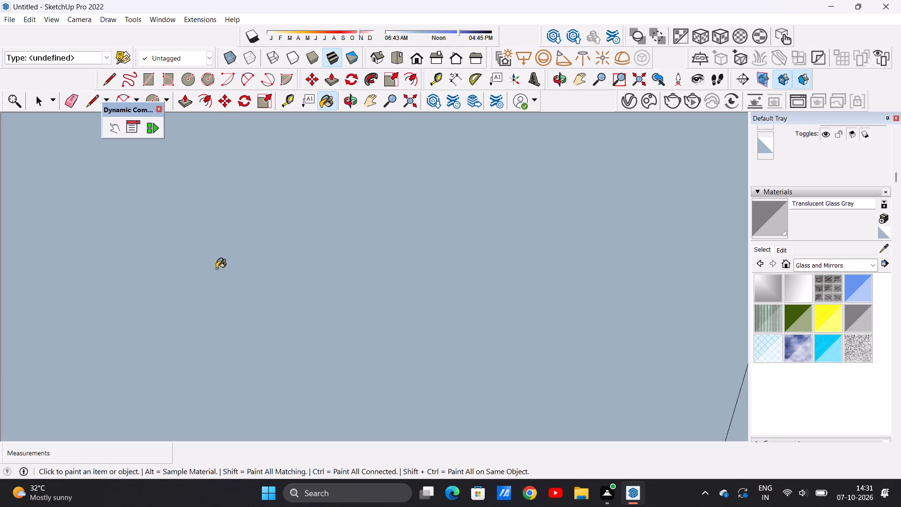
scroll(228, 266, "down", 20)
scroll(228, 266, "down", 13)
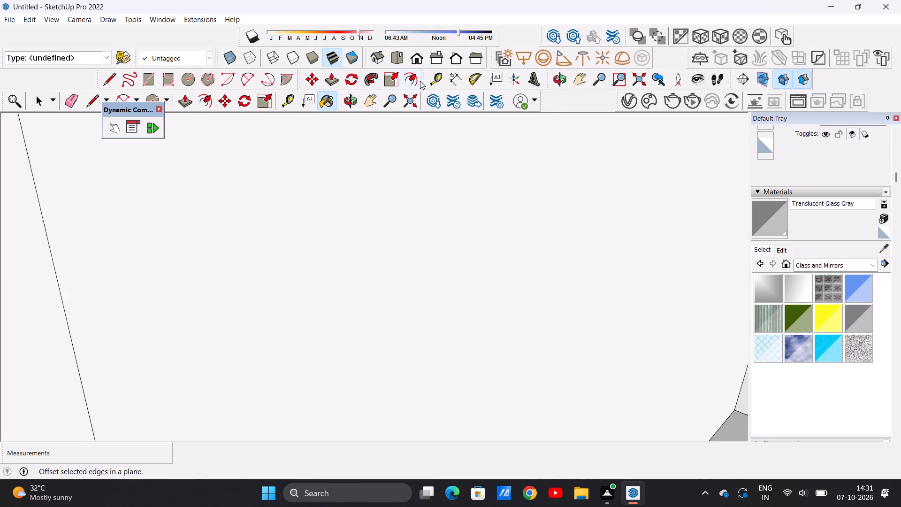
Paint the front and top faces of the next white central balcony parapet down with Translucent Glass Gray.
left_click(417, 64)
scroll(425, 331, "down", 11)
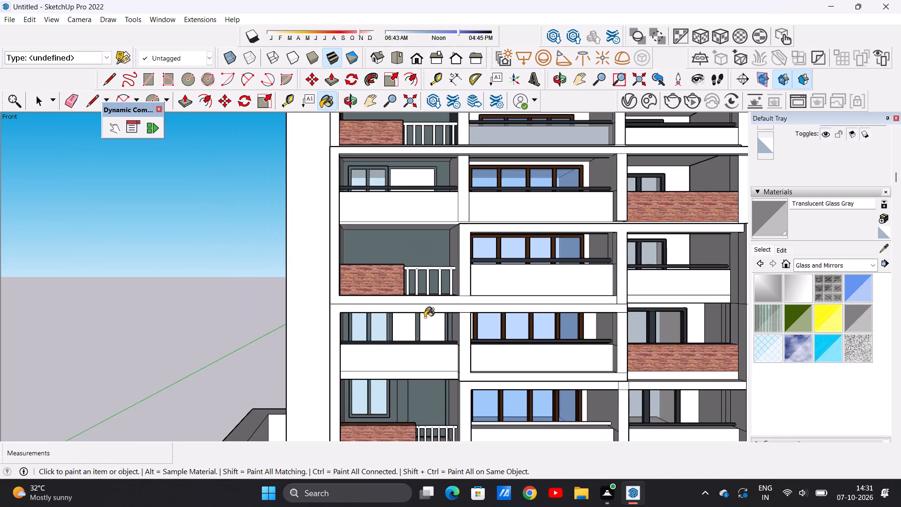
scroll(425, 317, "down", 5)
scroll(519, 257, "up", 17)
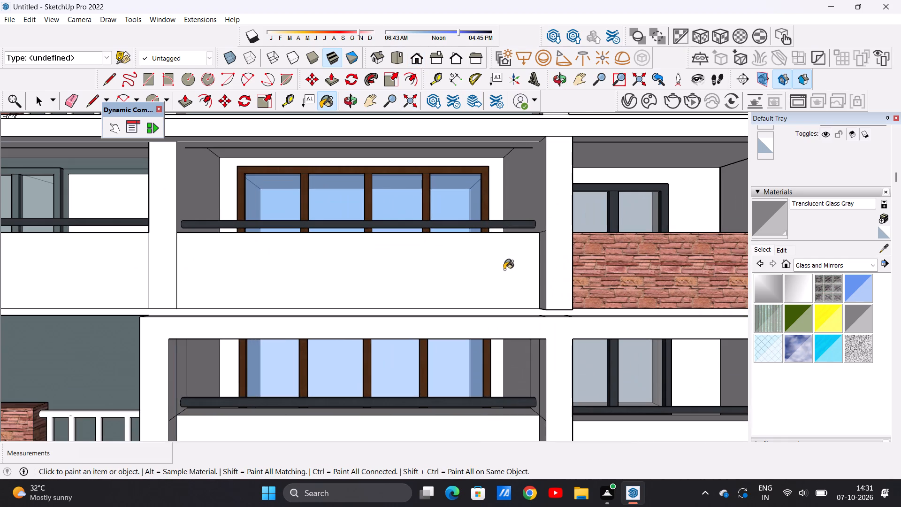
left_click(504, 269)
middle_click_drag(473, 247, 389, 317)
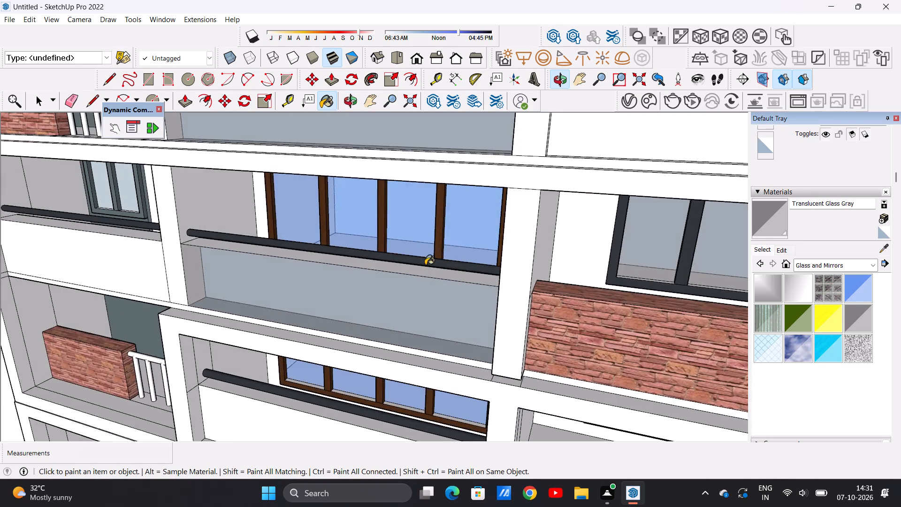
scroll(425, 265, "up", 12)
left_click(423, 281)
Paint the inner face of the same central balcony parapet, facing the brown-framed window, with Translucent Glass Gray.
middle_click_drag(441, 254, 407, 276)
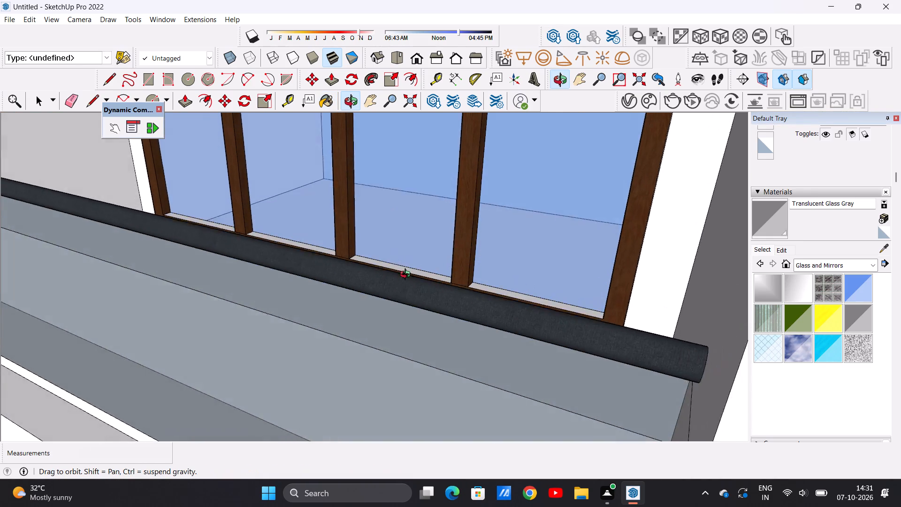
middle_click_drag(407, 276, 358, 311)
scroll(300, 280, "up", 6)
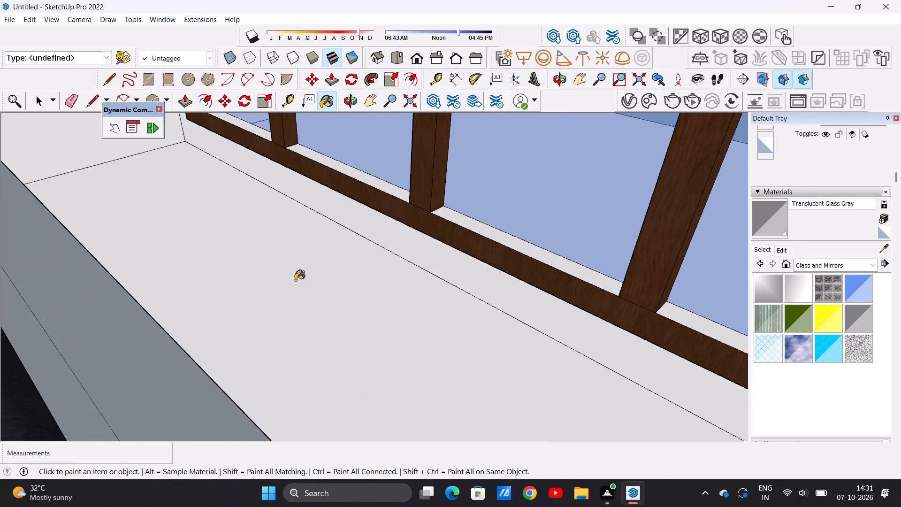
middle_click_drag(289, 280, 272, 283)
left_click(0, 336)
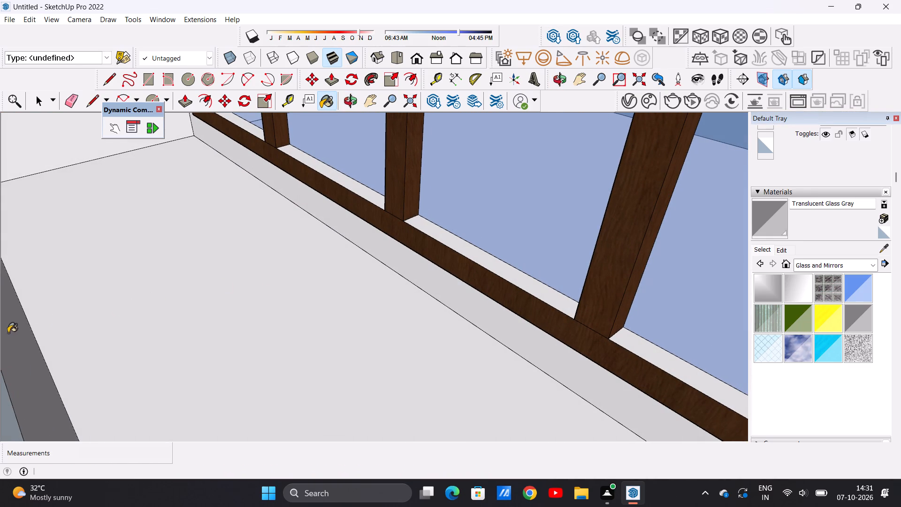
left_click(13, 344)
scroll(191, 323, "down", 13)
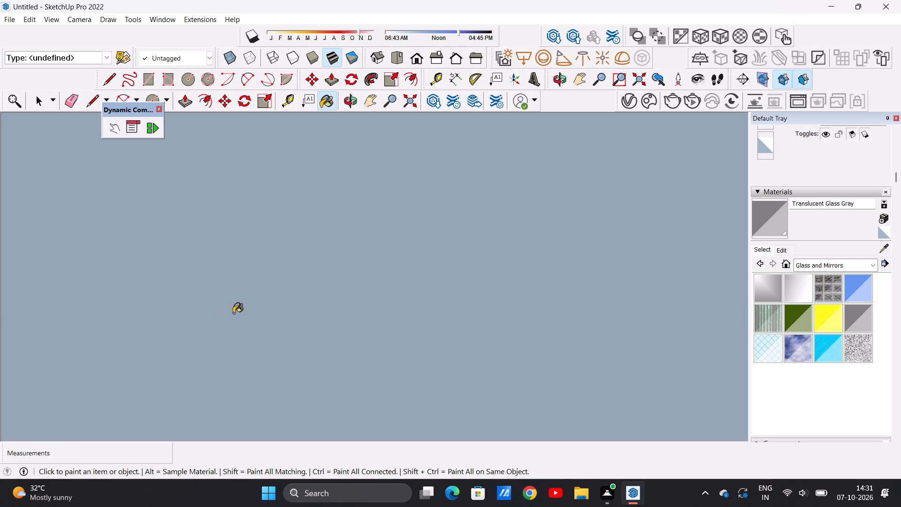
scroll(233, 313, "down", 15)
scroll(241, 310, "up", 1)
scroll(239, 317, "down", 20)
scroll(239, 317, "down", 17)
scroll(313, 311, "up", 1)
scroll(313, 311, "down", 6)
scroll(317, 308, "up", 1)
scroll(318, 308, "down", 20)
scroll(318, 308, "down", 6)
scroll(316, 313, "up", 1)
scroll(316, 313, "down", 7)
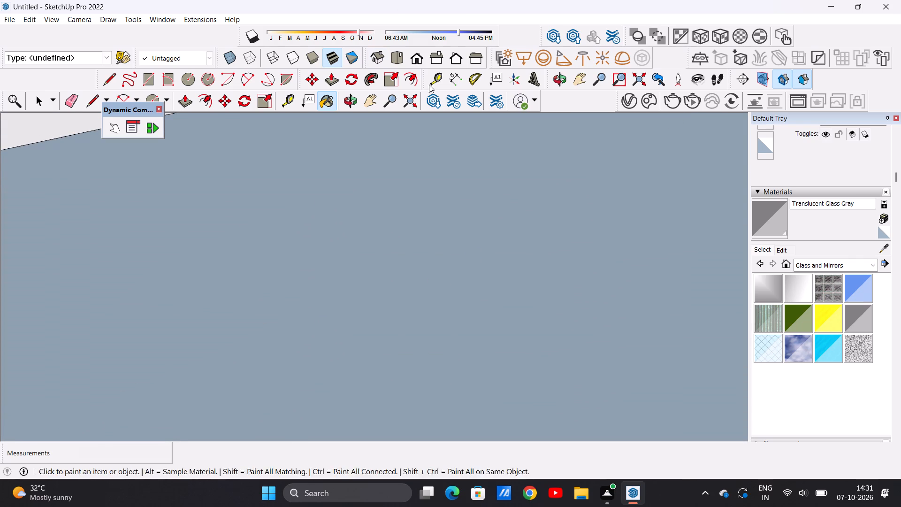
Paint the front faces of the next two white central balcony parapets below with Translucent Glass Gray.
left_click(420, 59)
scroll(417, 282, "down", 14)
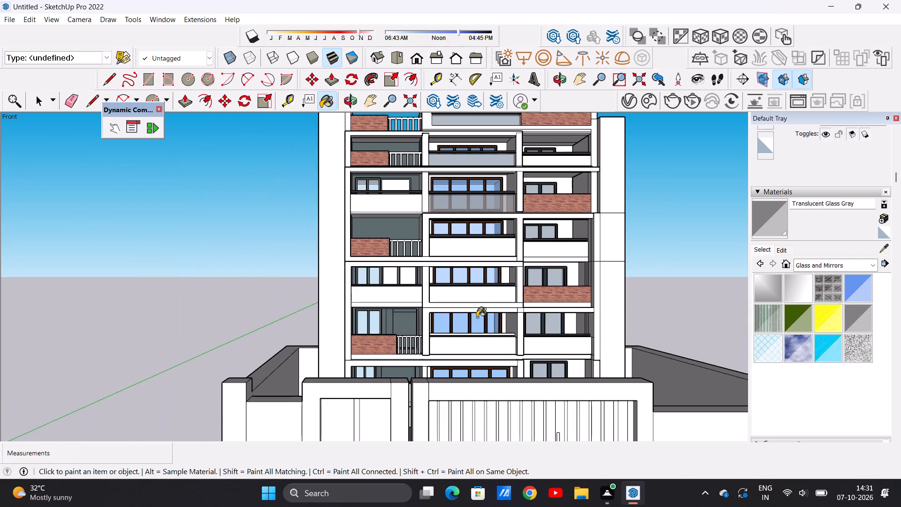
scroll(488, 278, "up", 3)
scroll(490, 268, "down", 1)
scroll(491, 264, "up", 6)
left_click(494, 251)
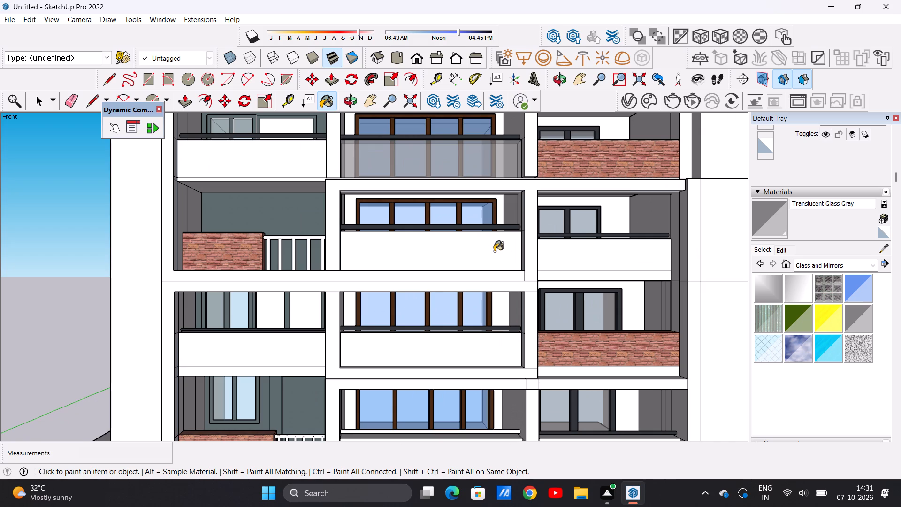
left_click(470, 340)
Paint the top face of the upper of these two central balcony parapets with Translucent Glass Gray.
scroll(459, 261, "down", 2)
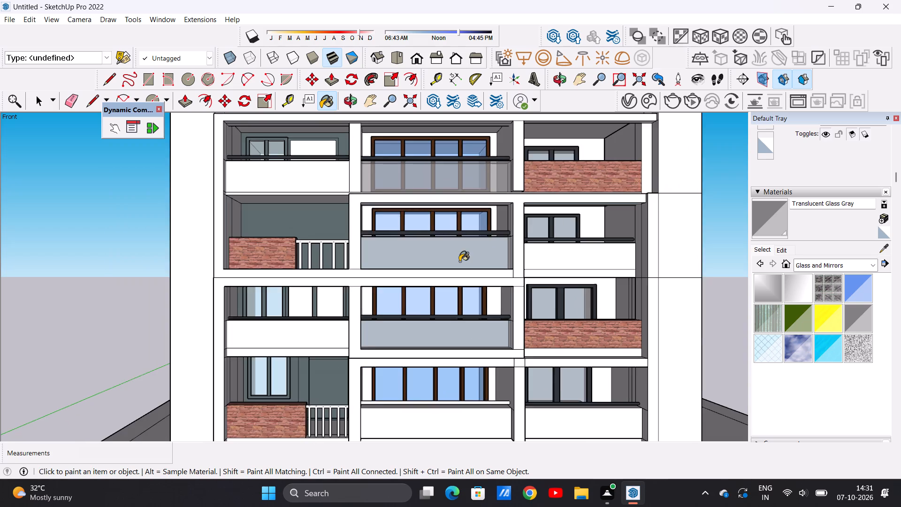
scroll(454, 269, "down", 3)
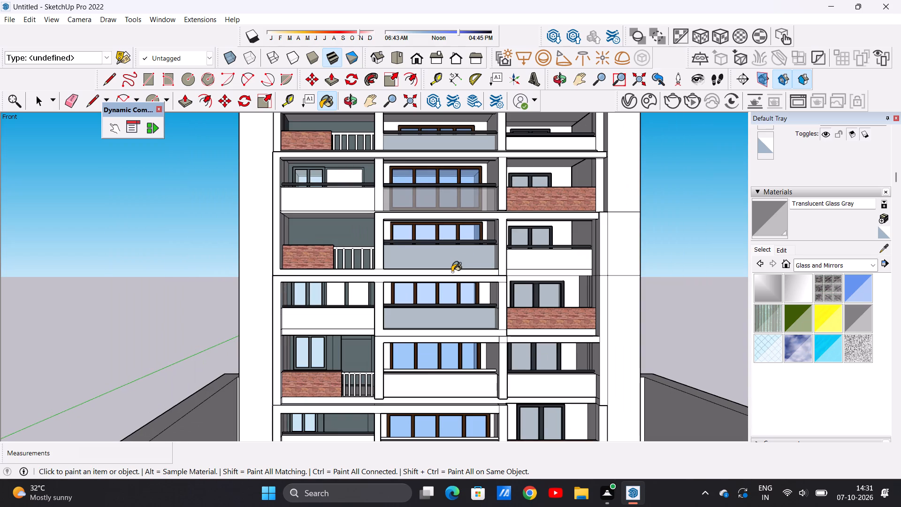
scroll(461, 207, "up", 4)
middle_click_drag(456, 252, 442, 267)
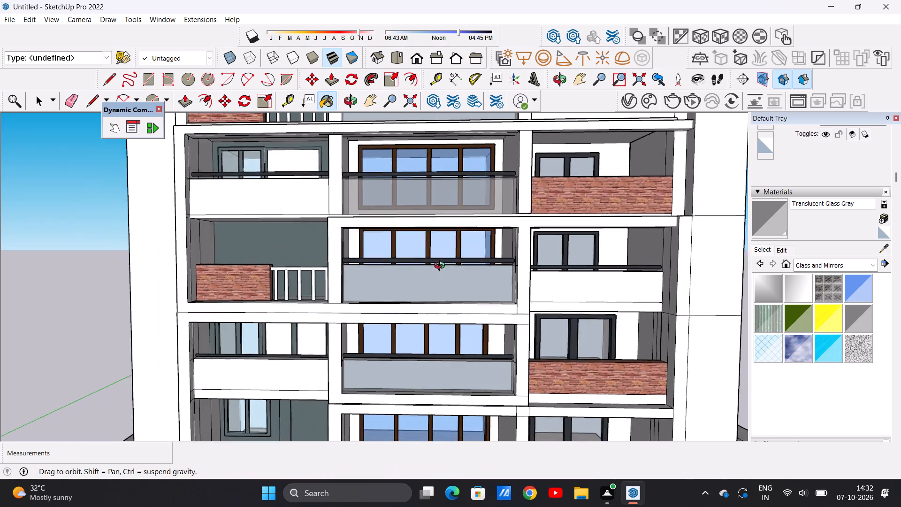
middle_click_drag(442, 267, 377, 363)
scroll(416, 316, "up", 13)
left_click(443, 279)
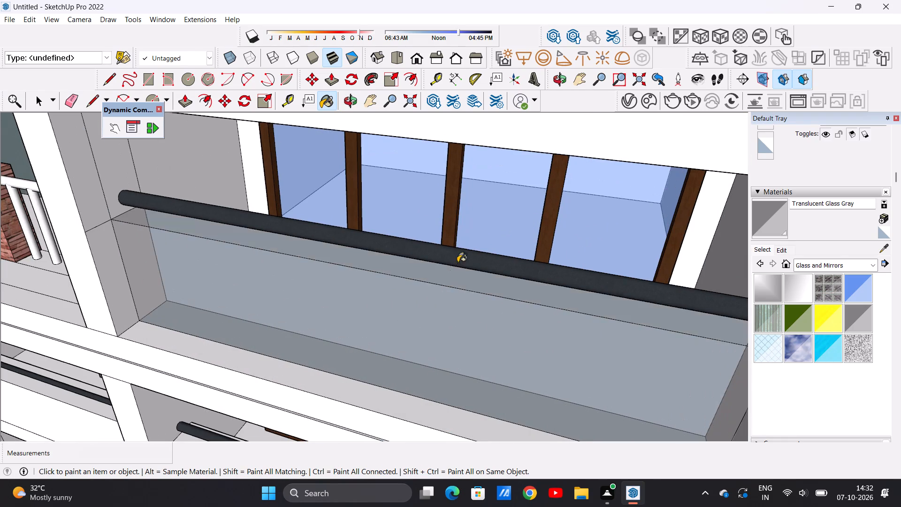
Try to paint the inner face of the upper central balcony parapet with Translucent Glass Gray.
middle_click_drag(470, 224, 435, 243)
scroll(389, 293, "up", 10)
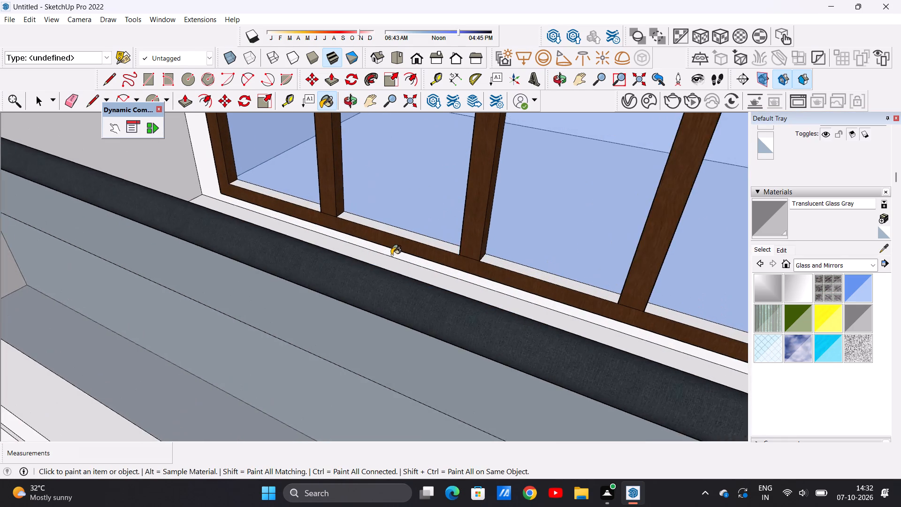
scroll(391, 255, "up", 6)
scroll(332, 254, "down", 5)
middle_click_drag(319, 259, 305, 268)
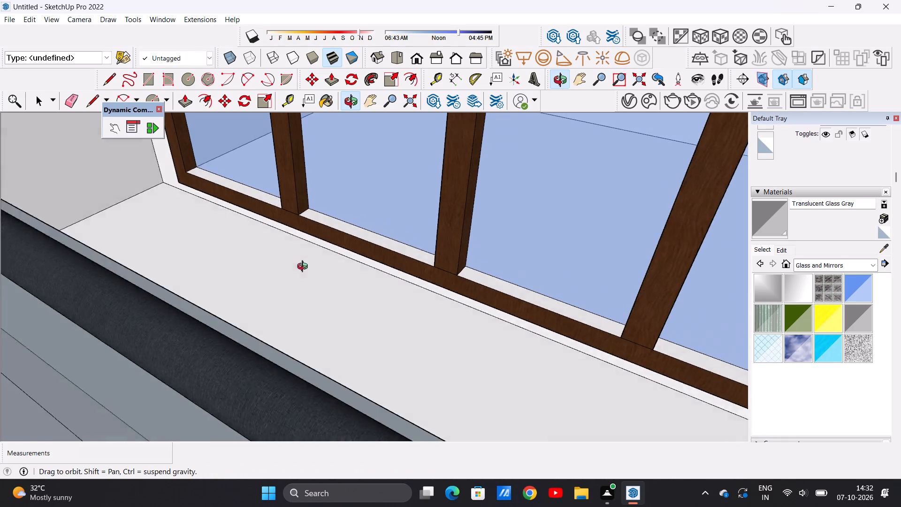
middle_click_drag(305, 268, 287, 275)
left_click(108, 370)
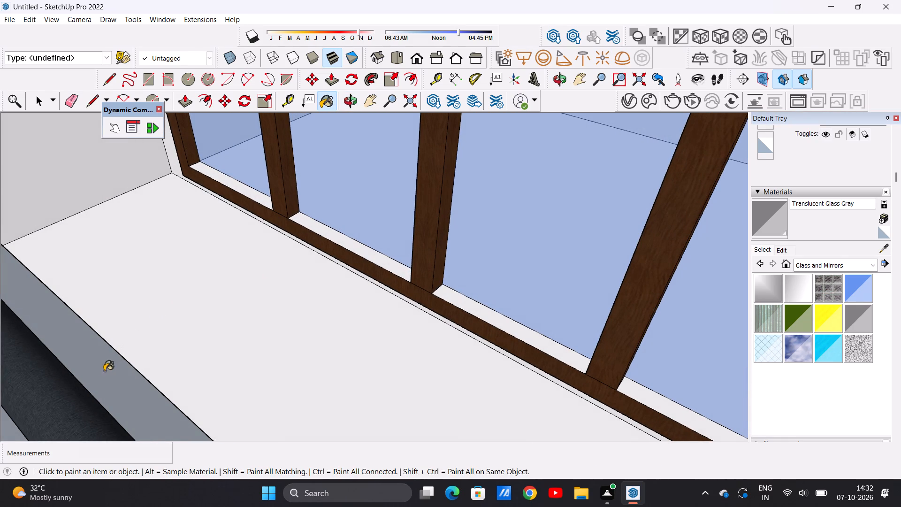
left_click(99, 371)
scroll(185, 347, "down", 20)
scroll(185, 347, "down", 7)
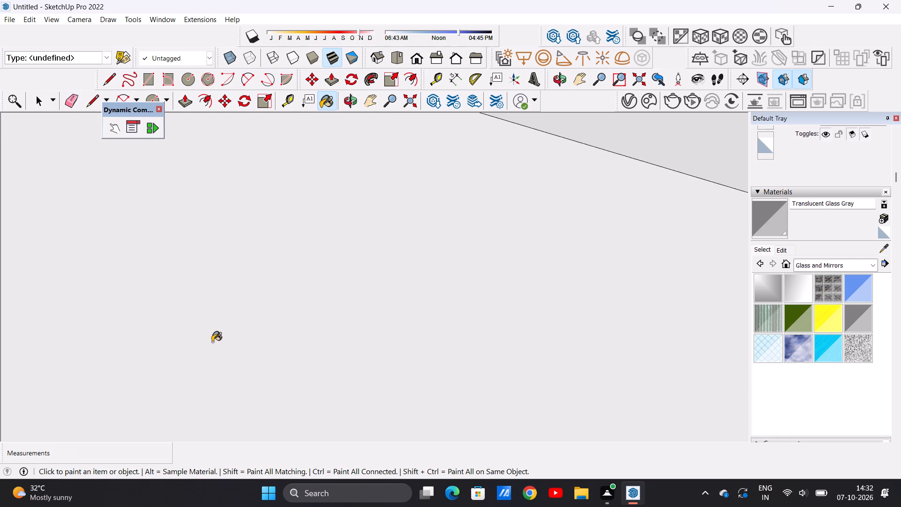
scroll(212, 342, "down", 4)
Paint the top face of the lower of the two central balcony parapets with Translucent Glass Gray.
left_click(414, 61)
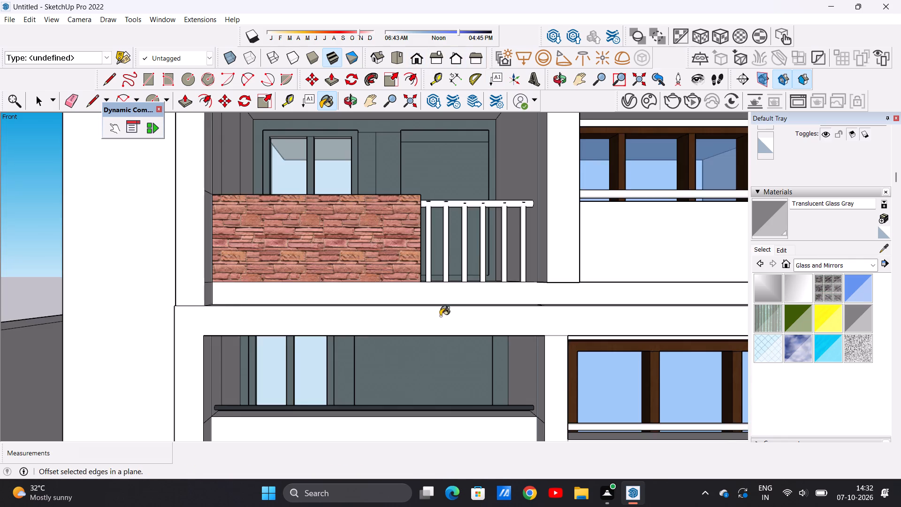
scroll(426, 365, "down", 17)
scroll(522, 262, "up", 6)
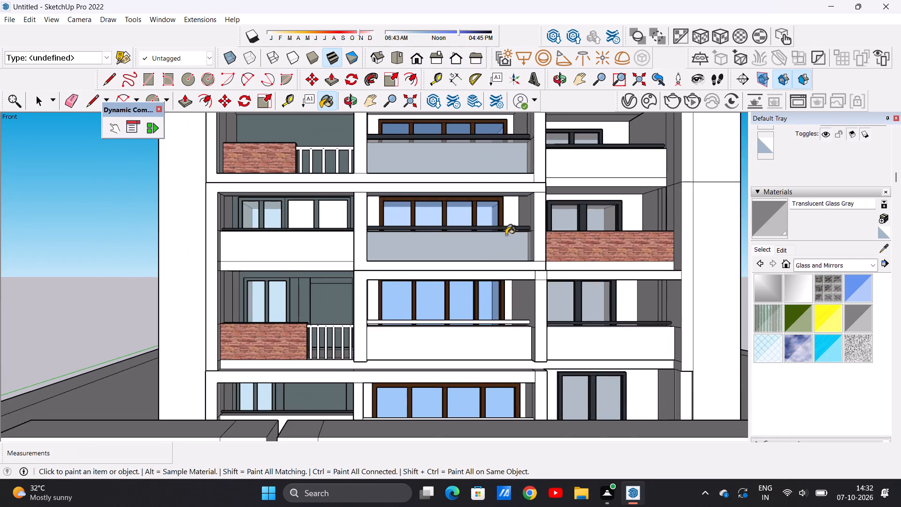
scroll(500, 232, "up", 4)
scroll(471, 257, "down", 9)
scroll(469, 239, "up", 6)
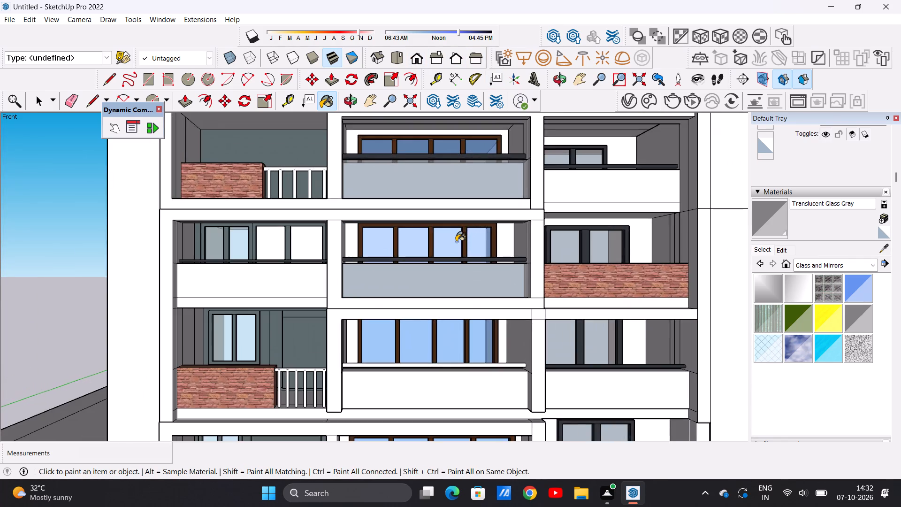
scroll(456, 242, "up", 5)
middle_click_drag(446, 248, 368, 306)
scroll(388, 298, "up", 7)
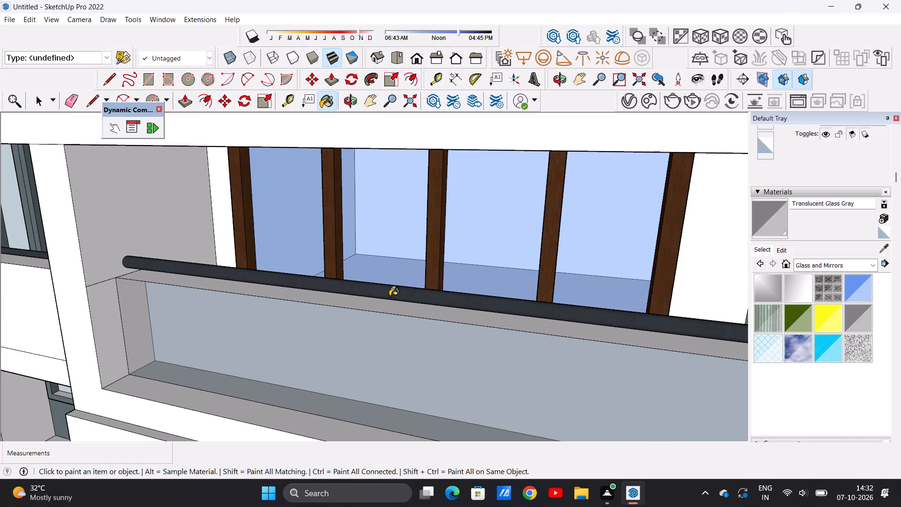
left_click(378, 303)
Paint the inner face of the lower central balcony parapet, facing the brown-framed window, with Translucent Glass Gray.
middle_click_drag(395, 287, 337, 317)
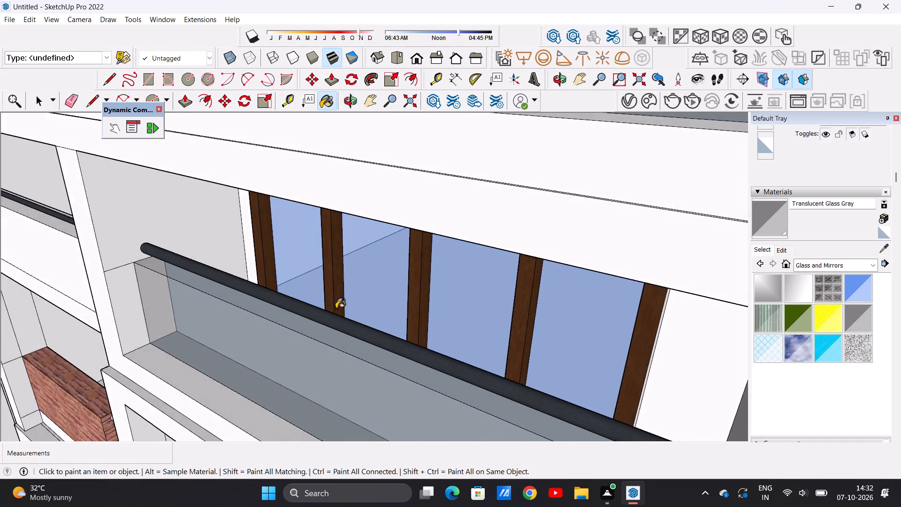
scroll(336, 306, "up", 1)
scroll(336, 305, "down", 1)
scroll(337, 304, "up", 5)
middle_click_drag(323, 287, 287, 302)
middle_click_drag(290, 300, 300, 293)
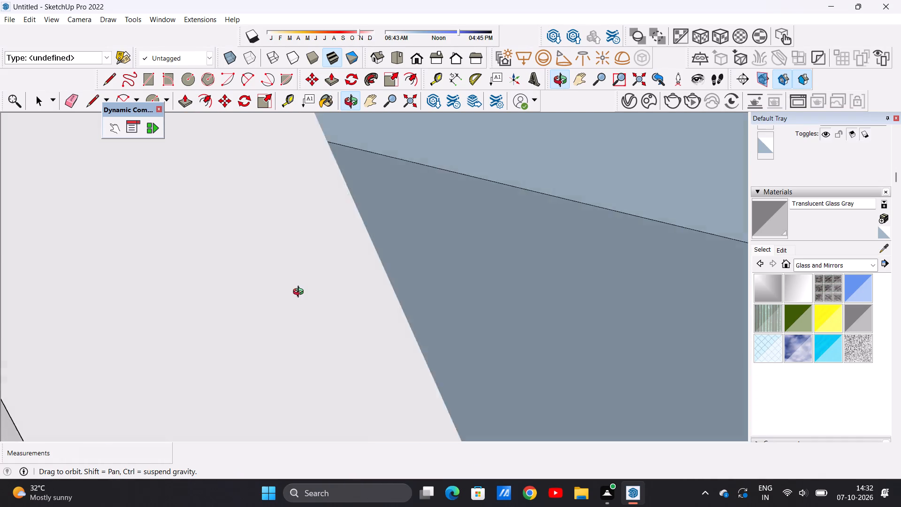
middle_click_drag(300, 293, 373, 231)
scroll(374, 230, "down", 8)
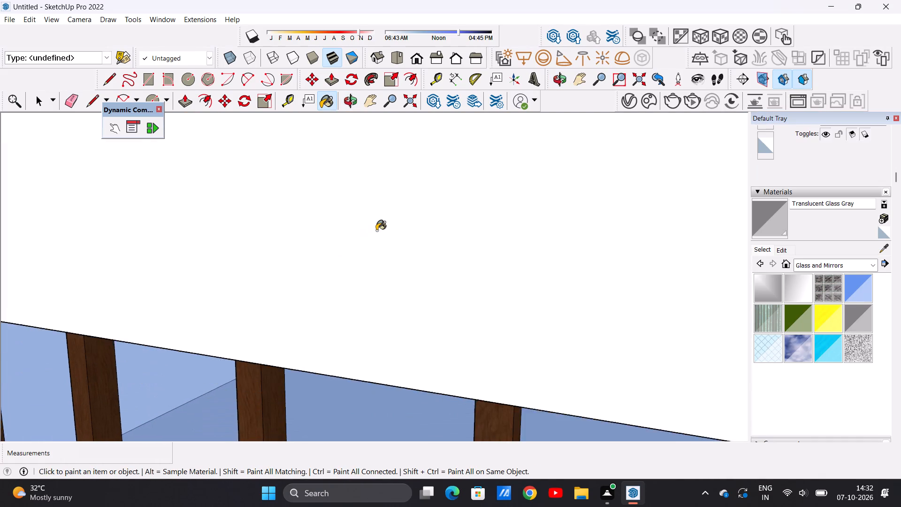
scroll(376, 230, "down", 20)
scroll(376, 230, "down", 9)
scroll(278, 347, "up", 3)
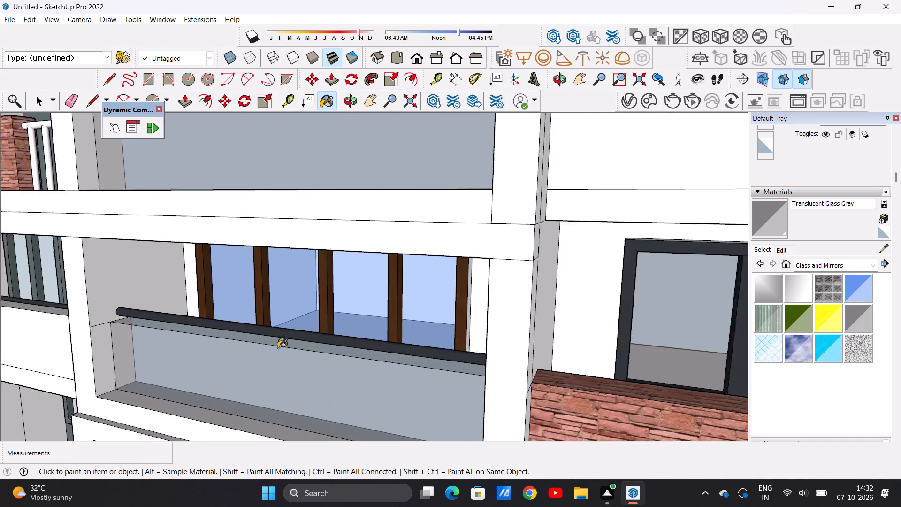
scroll(278, 348, "up", 9)
middle_click_drag(294, 319, 263, 338)
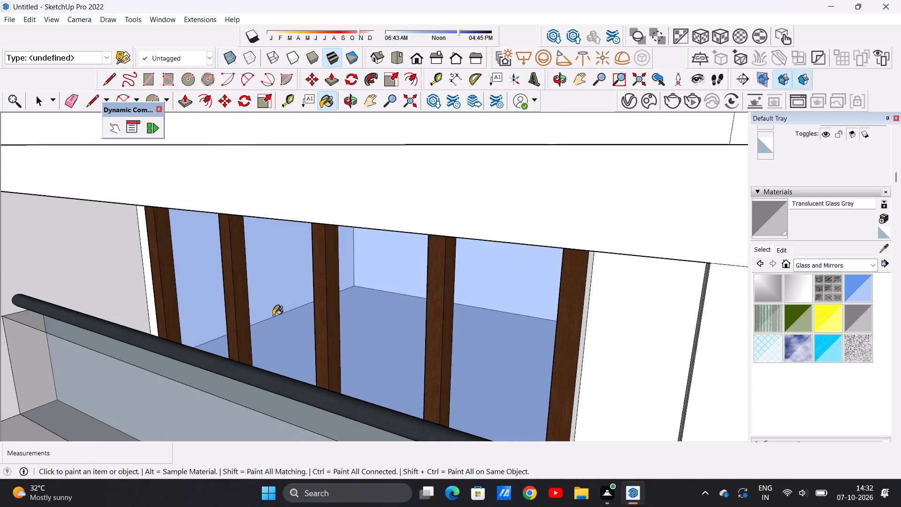
middle_click_drag(262, 322, 251, 338)
scroll(307, 262, "down", 5)
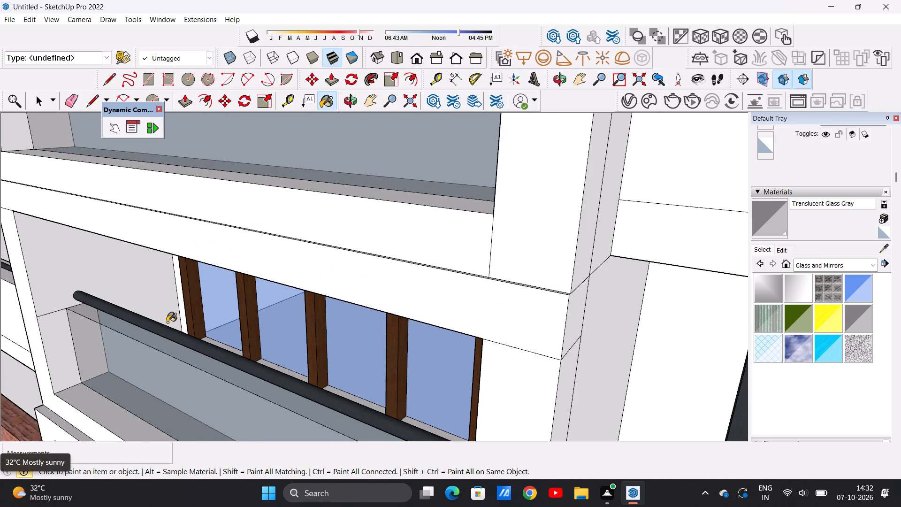
scroll(167, 323, "up", 6)
middle_click_drag(167, 323, 151, 341)
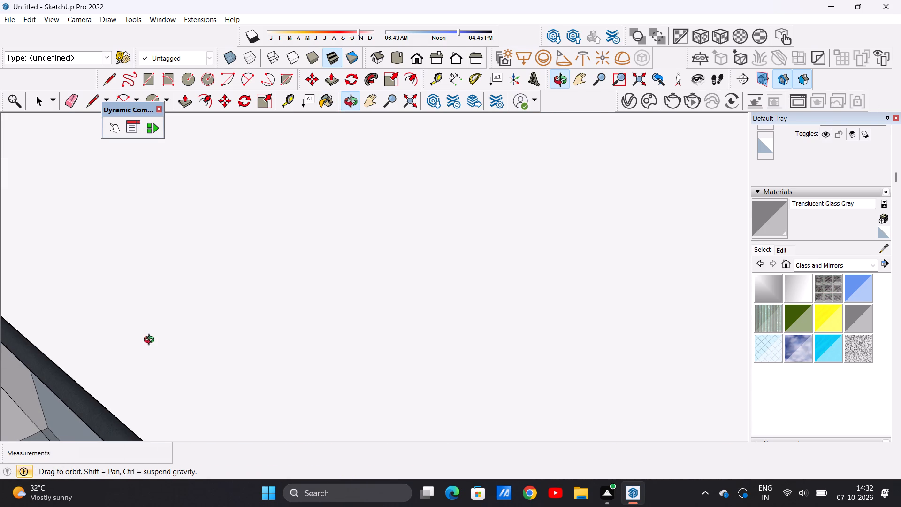
middle_click_drag(151, 341, 151, 340)
scroll(134, 341, "down", 3)
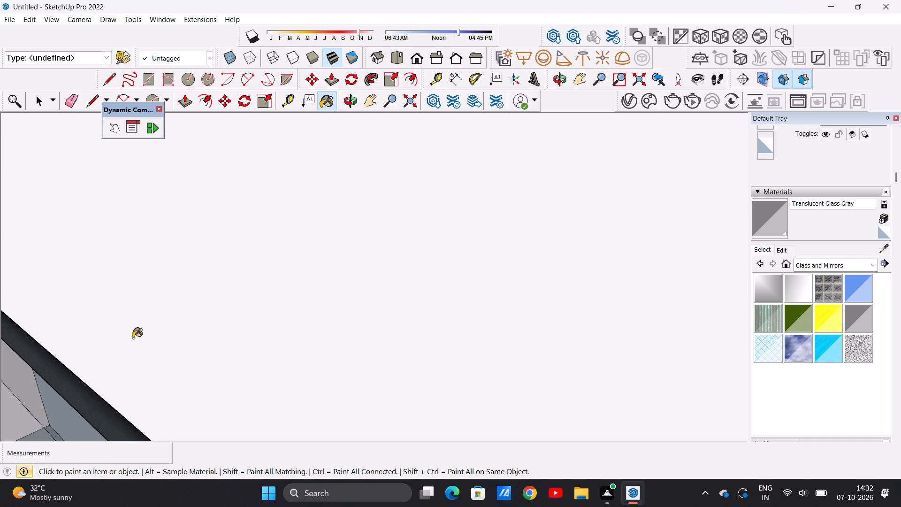
scroll(133, 338, "down", 20)
scroll(133, 338, "down", 20)
scroll(133, 338, "down", 4)
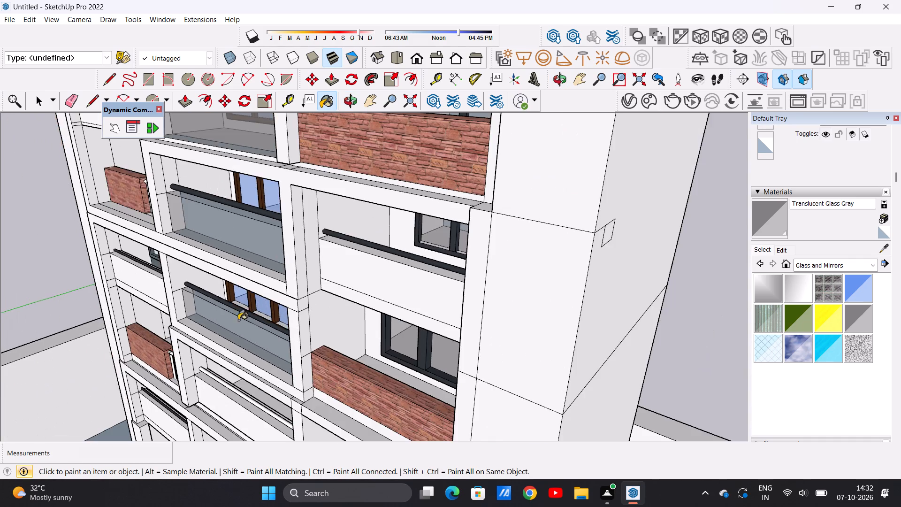
scroll(238, 334, "up", 19)
scroll(276, 291, "down", 1)
scroll(277, 290, "up", 5)
middle_click_drag(340, 215, 273, 230)
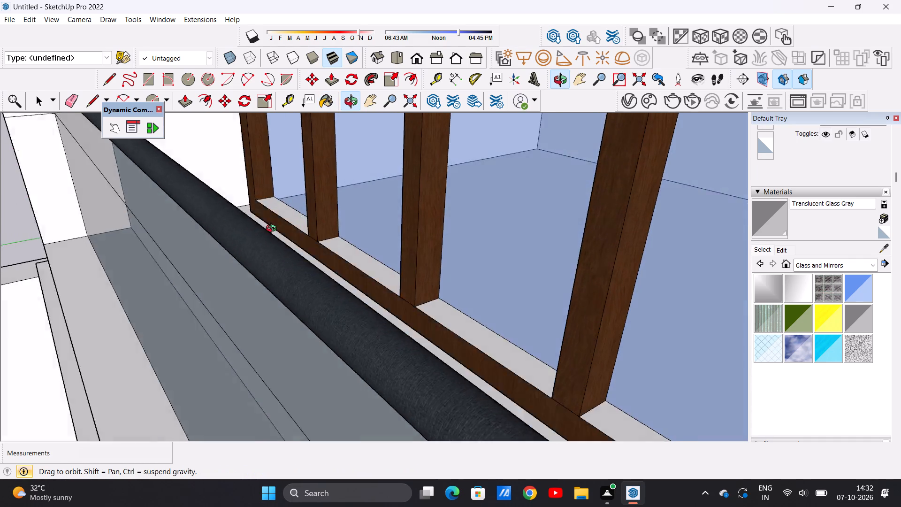
middle_click_drag(273, 230, 198, 238)
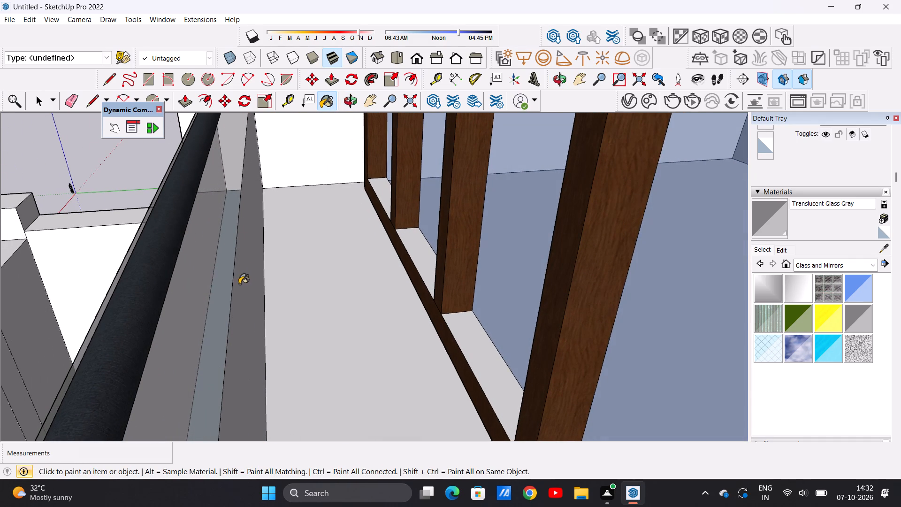
left_click(241, 283)
scroll(288, 323, "down", 20)
scroll(288, 323, "down", 11)
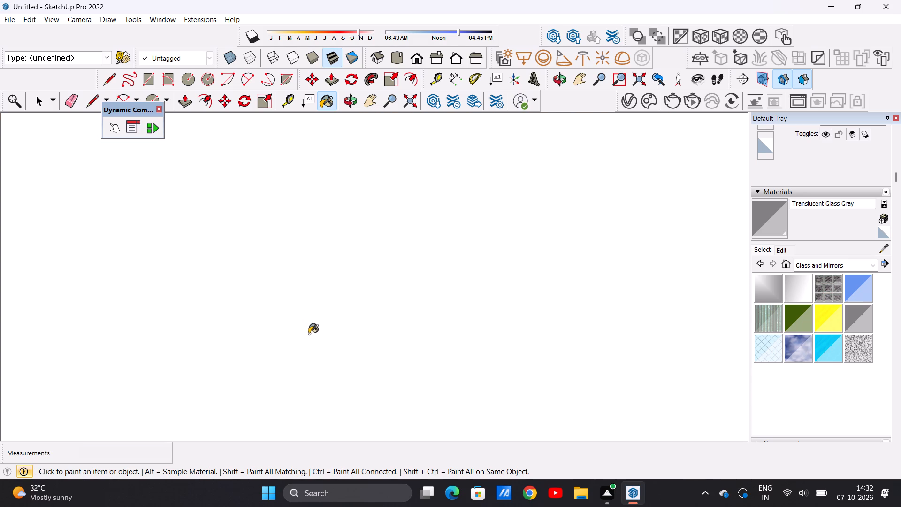
scroll(309, 334, "down", 20)
scroll(309, 334, "down", 20)
scroll(309, 334, "down", 14)
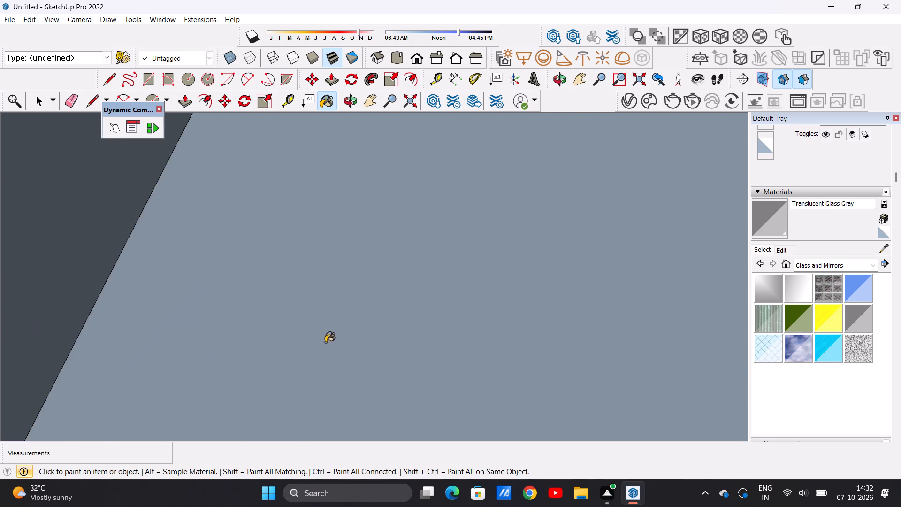
Paint the inner face of the fourth central balcony parapet from the bottom, facing the brown-framed window, with Translucent Glass Gray.
scroll(325, 342, "down", 20)
scroll(325, 342, "down", 20)
scroll(325, 342, "down", 7)
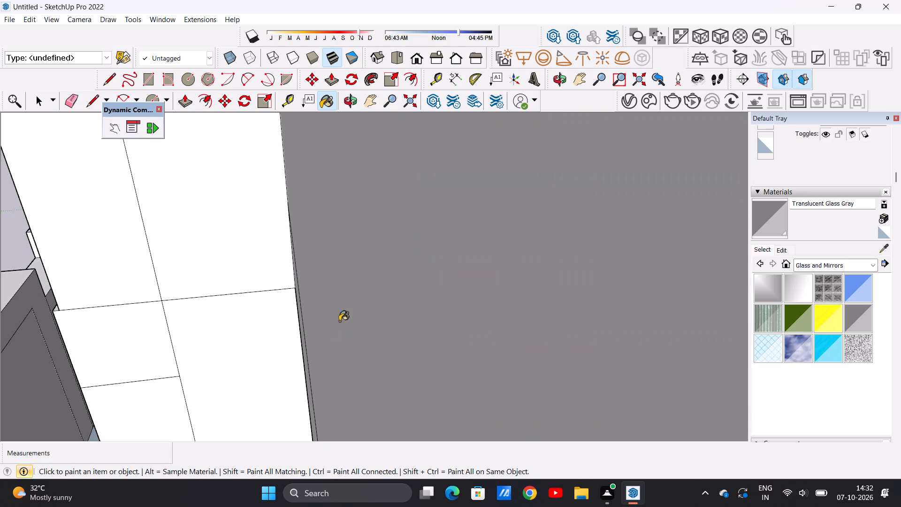
left_click(415, 60)
scroll(441, 264, "down", 3)
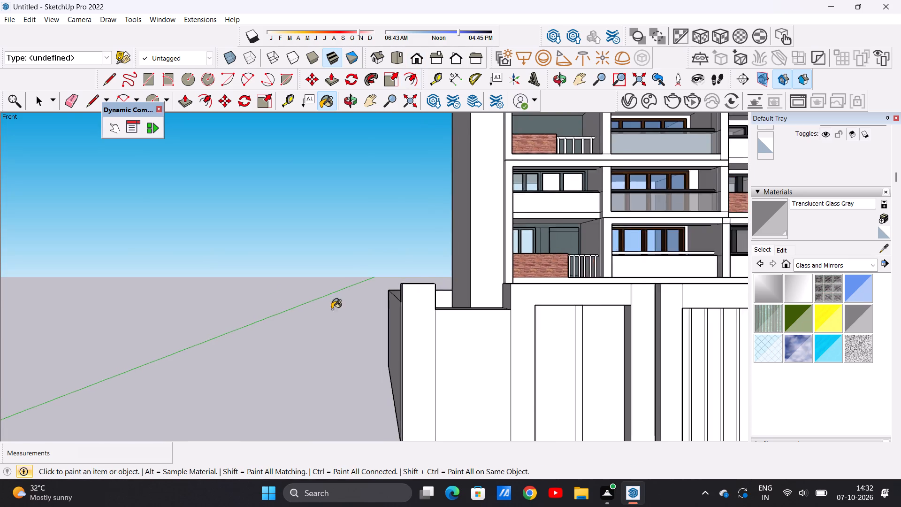
scroll(332, 309, "down", 8)
middle_click_drag(504, 255, 384, 304)
scroll(483, 232, "up", 7)
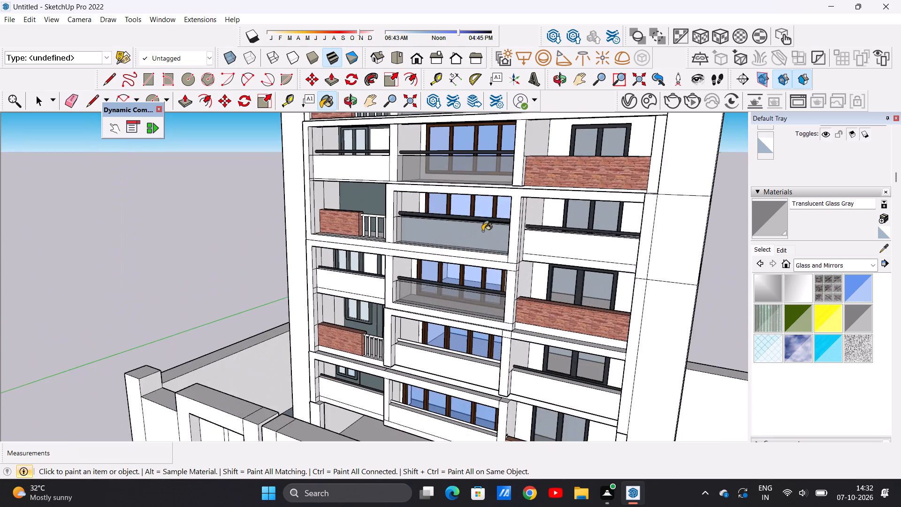
scroll(471, 222, "up", 6)
middle_click_drag(451, 220, 402, 248)
scroll(445, 244, "up", 4)
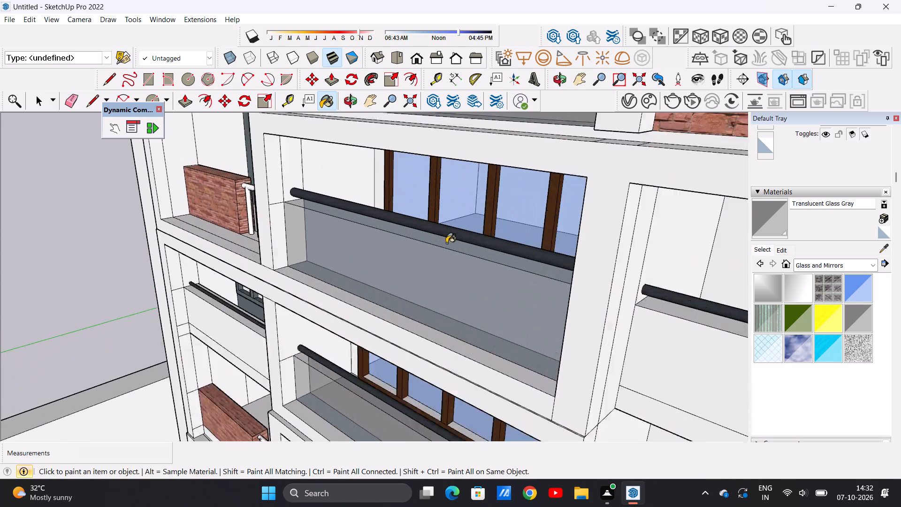
scroll(446, 243, "up", 7)
scroll(453, 236, "down", 1)
scroll(453, 236, "up", 5)
scroll(473, 228, "up", 16)
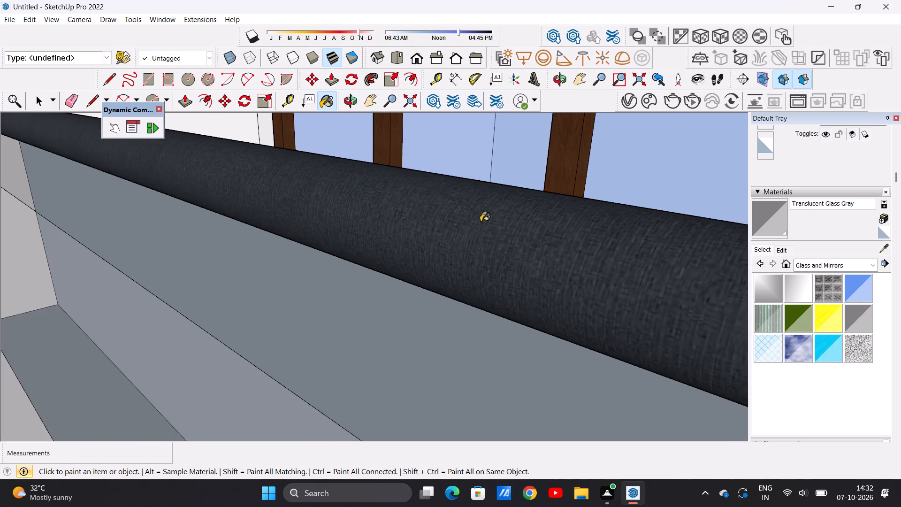
middle_click_drag(527, 180, 493, 218)
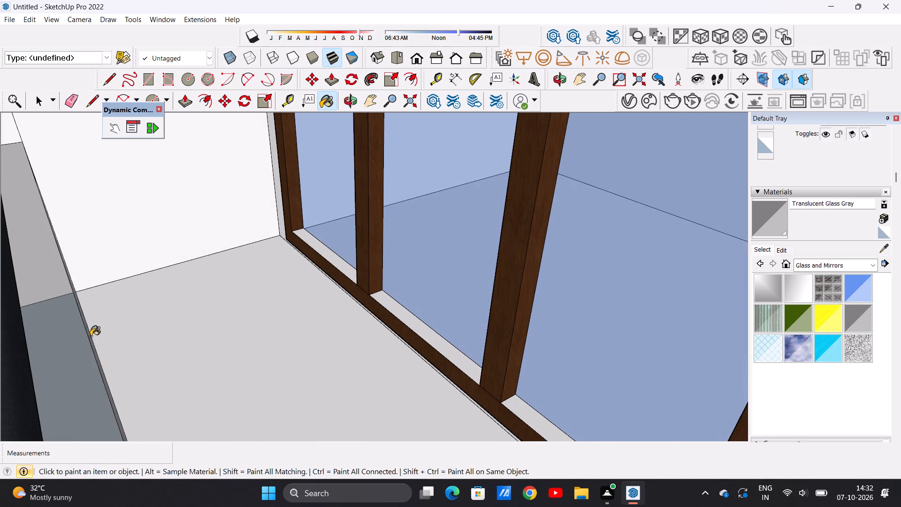
left_click(90, 337)
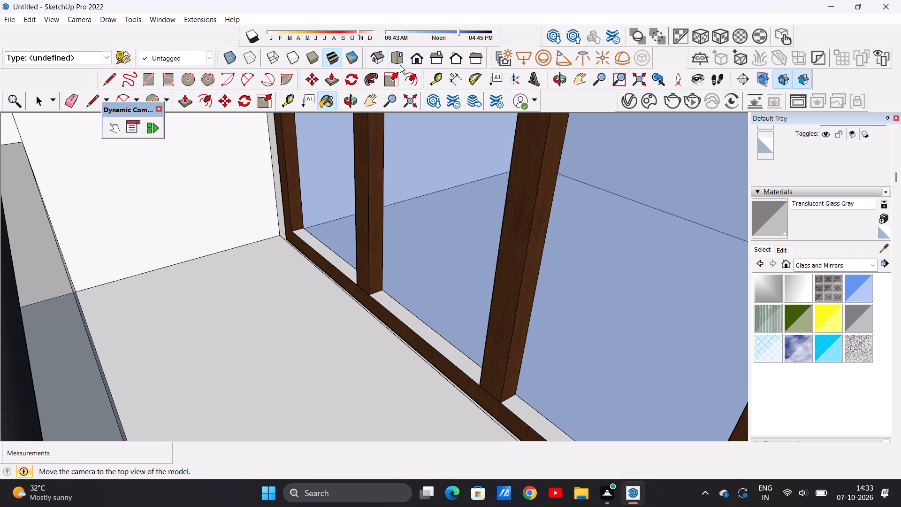
Paint the outer front face of the second-lowest central balcony parapet with Translucent Glass Gray.
left_click(415, 66)
scroll(364, 281, "down", 3)
scroll(291, 323, "down", 15)
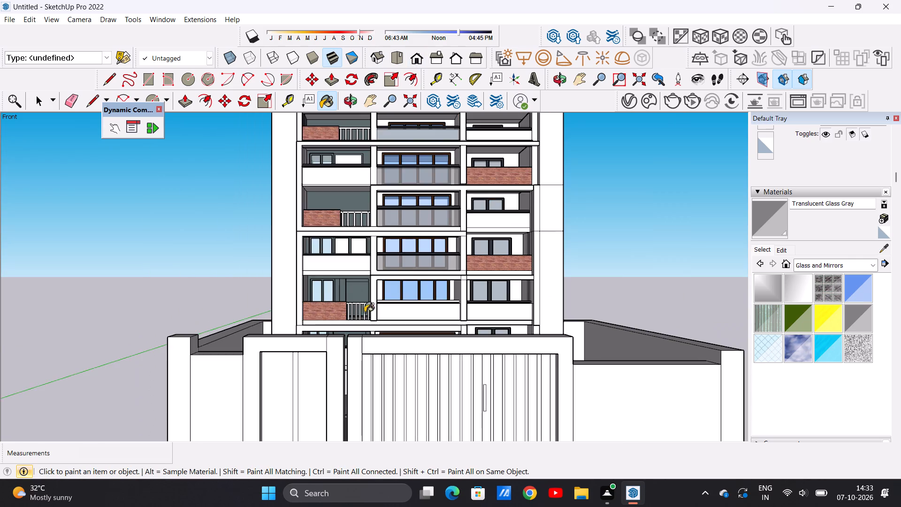
scroll(418, 308, "up", 20)
left_click(448, 315)
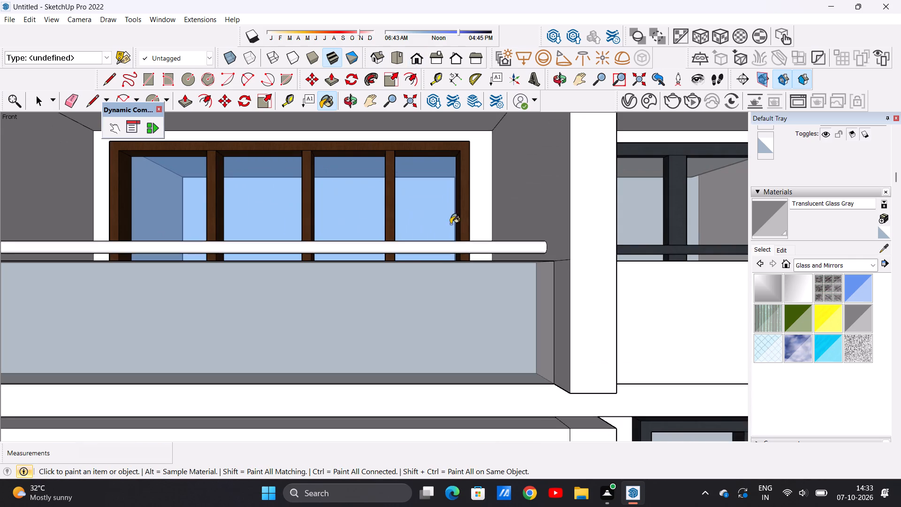
Paint the top face of the second-lowest central balcony parapet, beneath its white handrail, with Translucent Glass Gray.
middle_click_drag(437, 204, 322, 279)
scroll(265, 282, "up", 8)
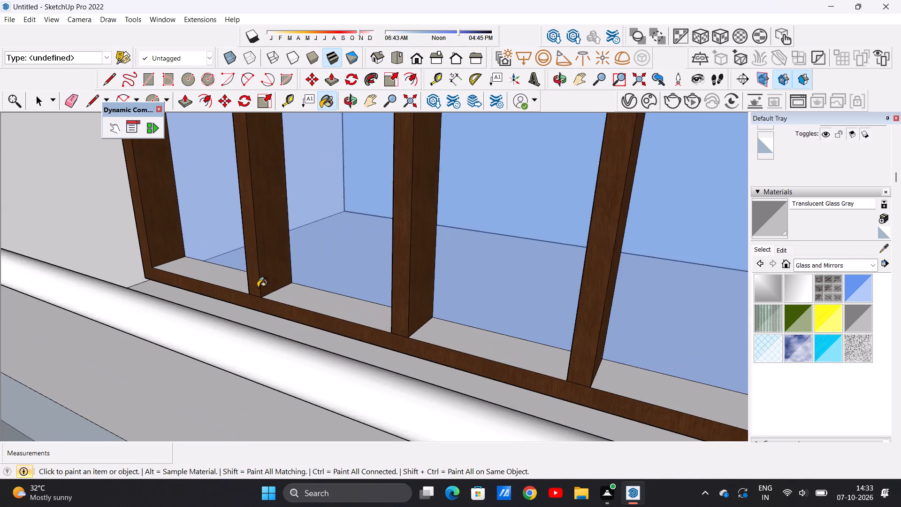
scroll(258, 287, "up", 2)
middle_click_drag(256, 288, 240, 294)
scroll(241, 284, "down", 5)
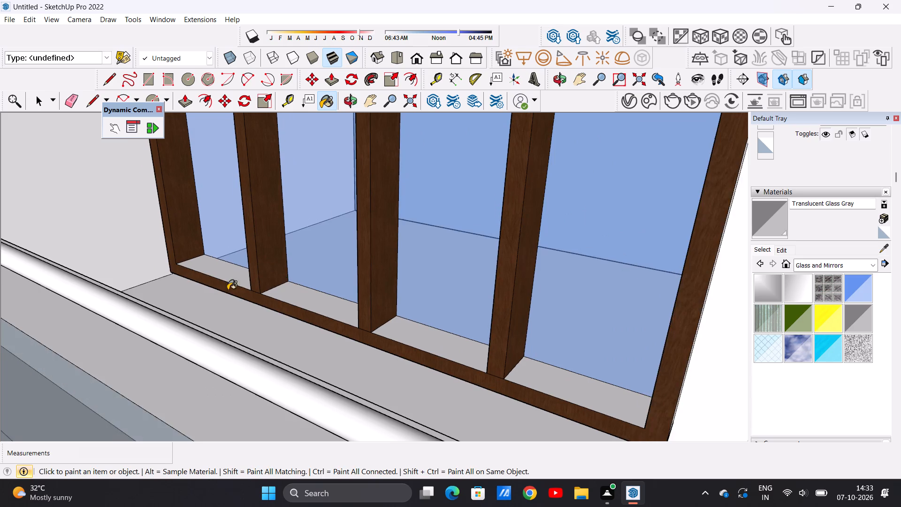
middle_click_drag(195, 295, 191, 287)
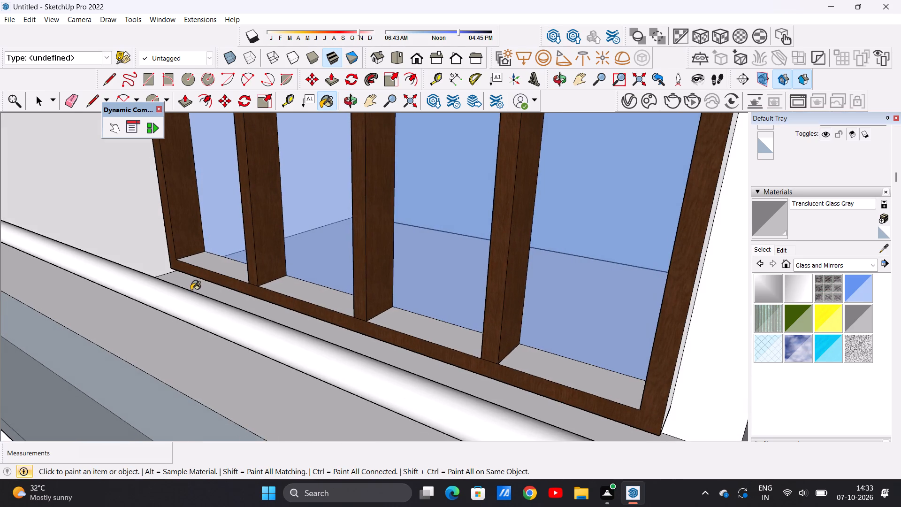
scroll(191, 293, "up", 6)
left_click(119, 379)
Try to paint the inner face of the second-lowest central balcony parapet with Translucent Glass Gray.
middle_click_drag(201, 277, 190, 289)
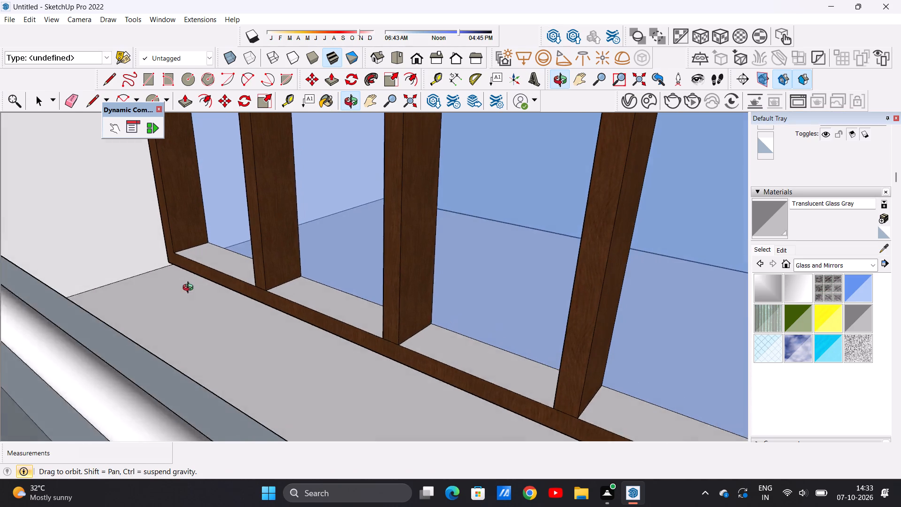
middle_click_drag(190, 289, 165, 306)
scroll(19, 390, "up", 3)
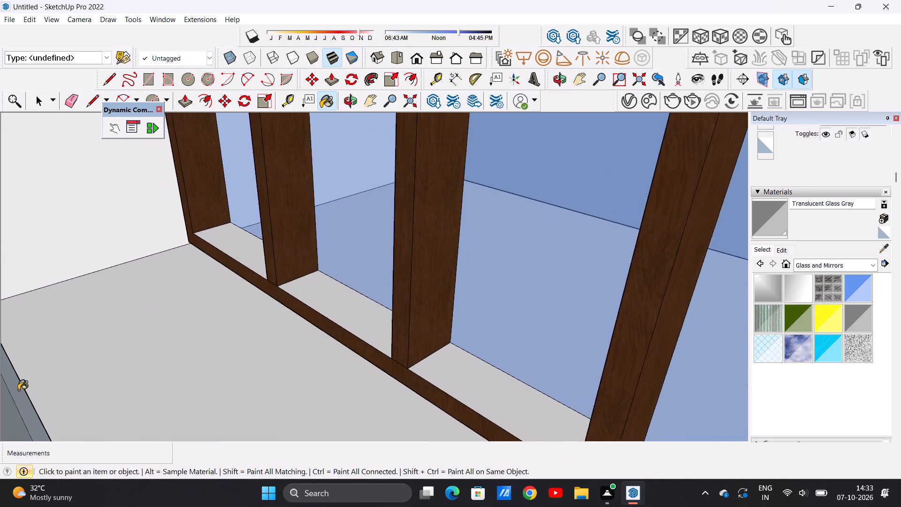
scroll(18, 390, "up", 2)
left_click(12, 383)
Paint the inner face of the second-lowest central balcony parapet, facing the brown-framed window, with Translucent Glass Gray.
scroll(67, 360, "down", 3)
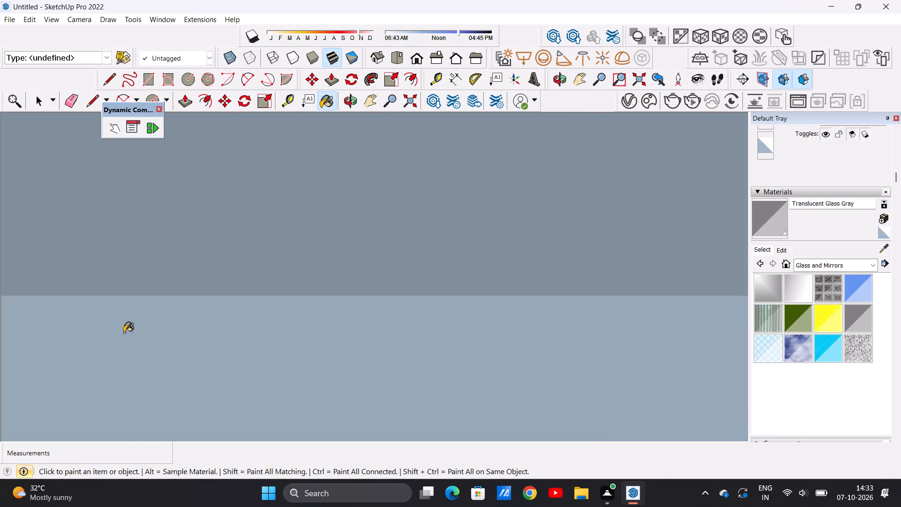
scroll(124, 332, "down", 19)
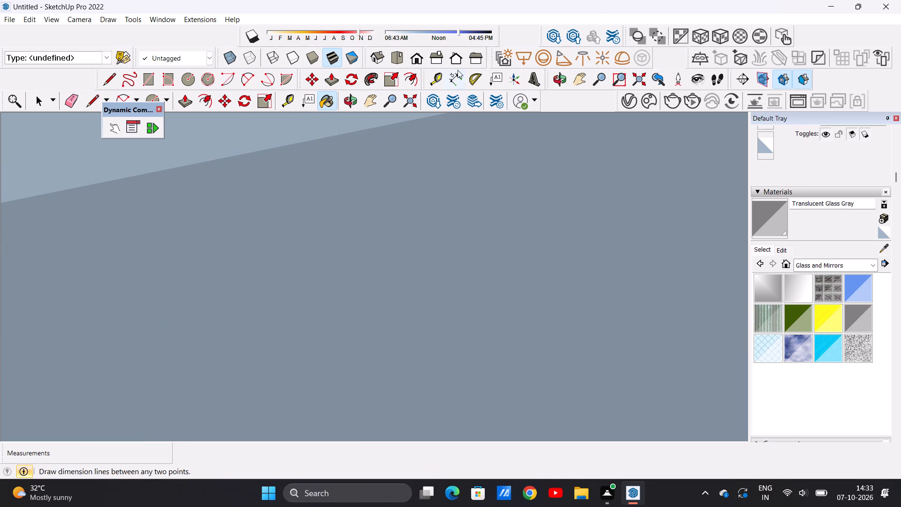
left_click(416, 57)
scroll(435, 222, "down", 19)
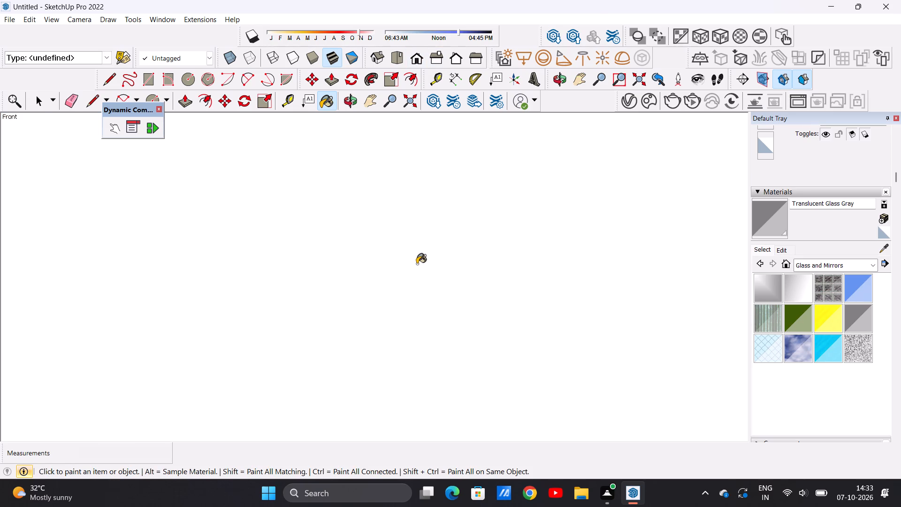
scroll(417, 264, "down", 7)
left_click(415, 57)
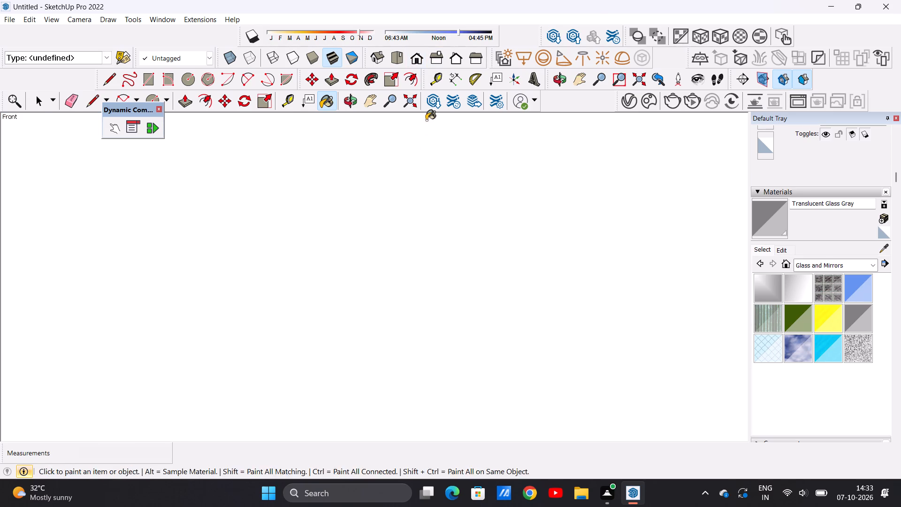
left_click(413, 54)
scroll(358, 380, "down", 20)
scroll(358, 380, "down", 3)
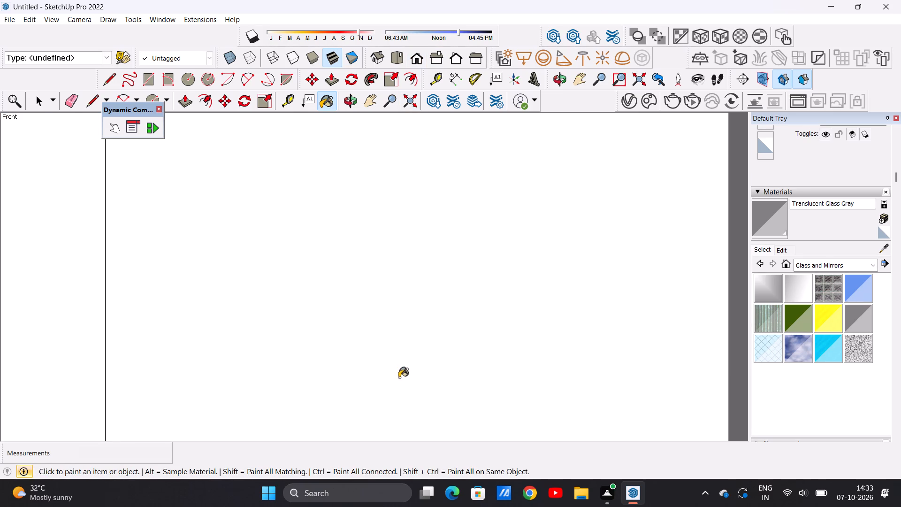
scroll(399, 377, "down", 12)
scroll(403, 376, "up", 1)
scroll(403, 376, "down", 20)
scroll(403, 376, "down", 11)
scroll(527, 324, "up", 6)
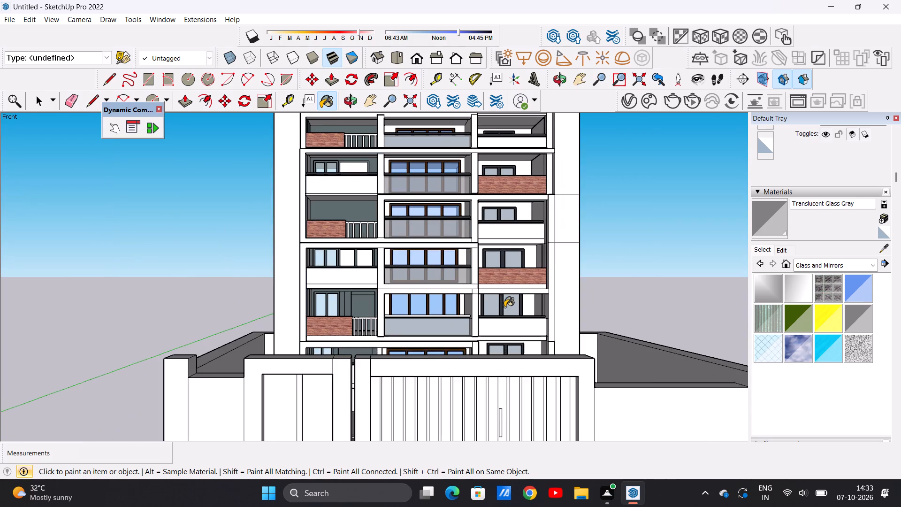
scroll(501, 295, "up", 1)
middle_click_drag(450, 292, 379, 360)
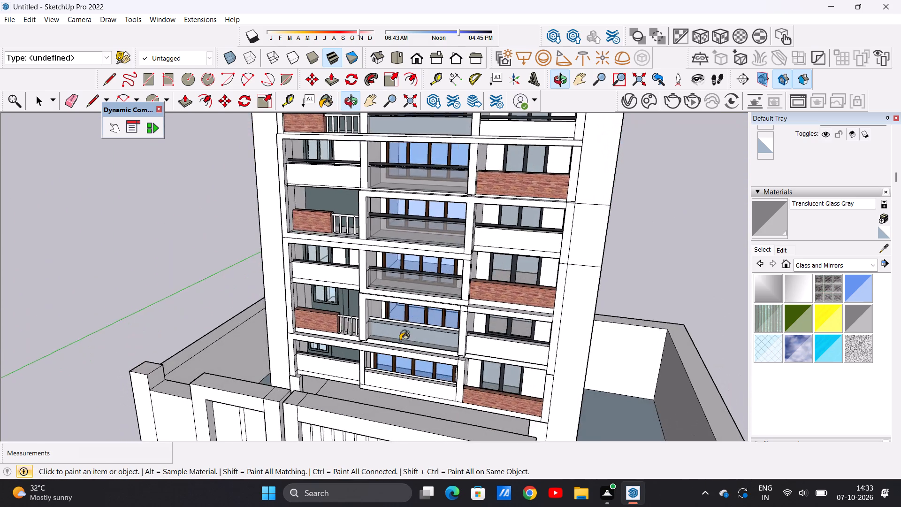
scroll(414, 330, "up", 14)
middle_click_drag(442, 285, 379, 329)
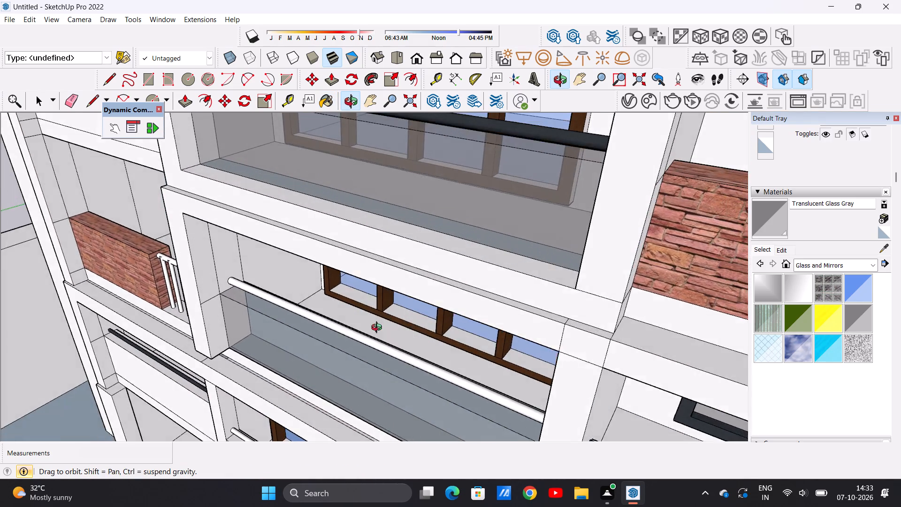
middle_click_drag(379, 329, 378, 329)
scroll(366, 346, "up", 13)
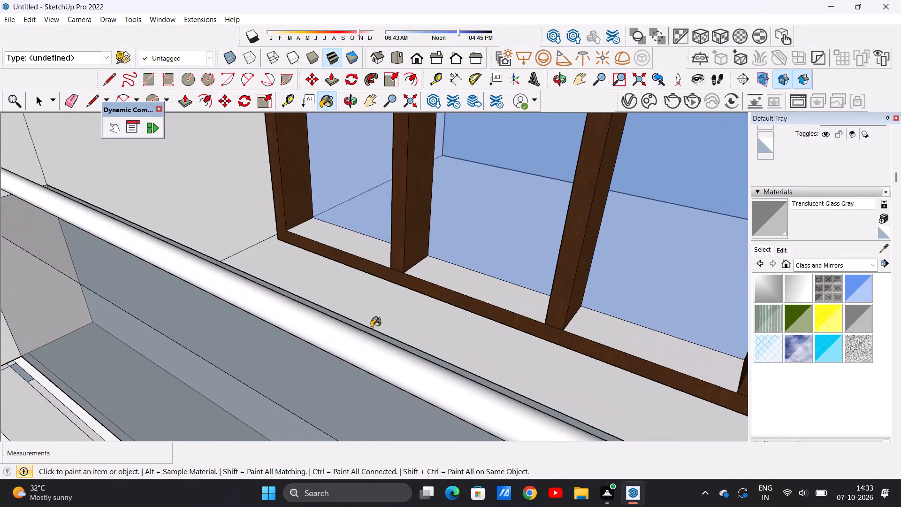
middle_click_drag(384, 310, 350, 315)
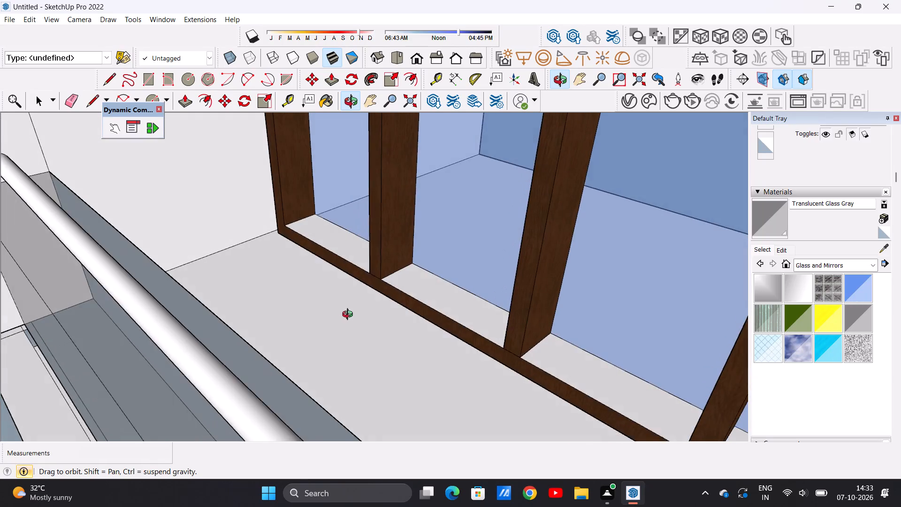
middle_click_drag(350, 315, 351, 315)
scroll(317, 323, "up", 5)
middle_click_drag(316, 323, 308, 328)
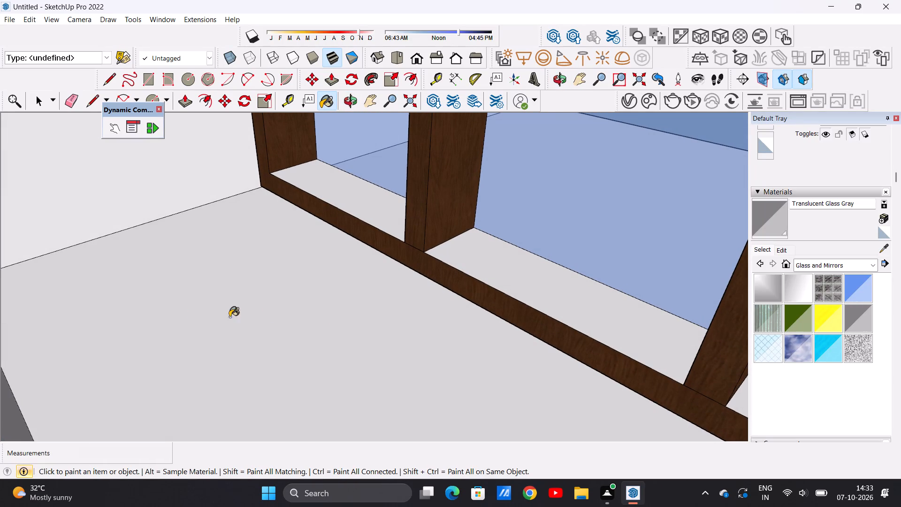
left_click(7, 422)
Paint the outer front face and the top face of the lowest central balcony parapet with Translucent Glass Gray.
left_click(414, 54)
scroll(430, 251, "down", 9)
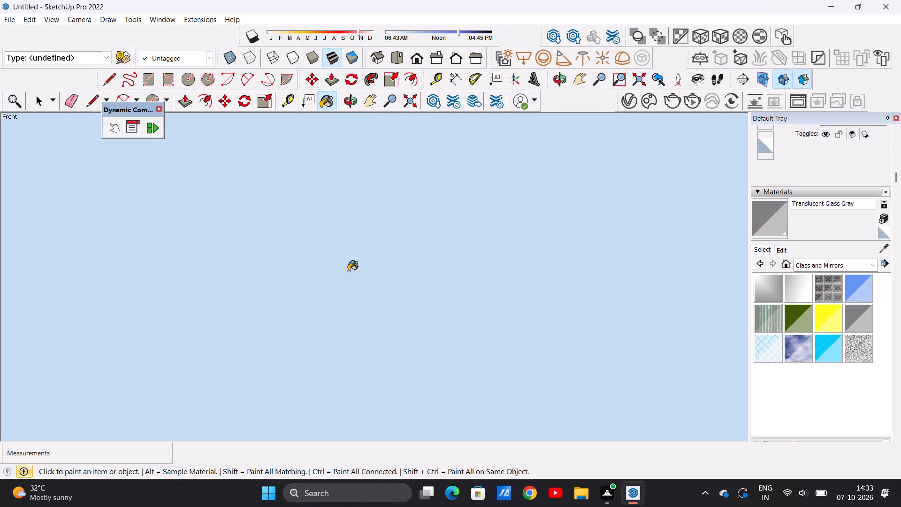
scroll(348, 271, "down", 11)
scroll(356, 276, "up", 1)
scroll(356, 276, "down", 20)
scroll(356, 276, "down", 20)
scroll(356, 276, "down", 3)
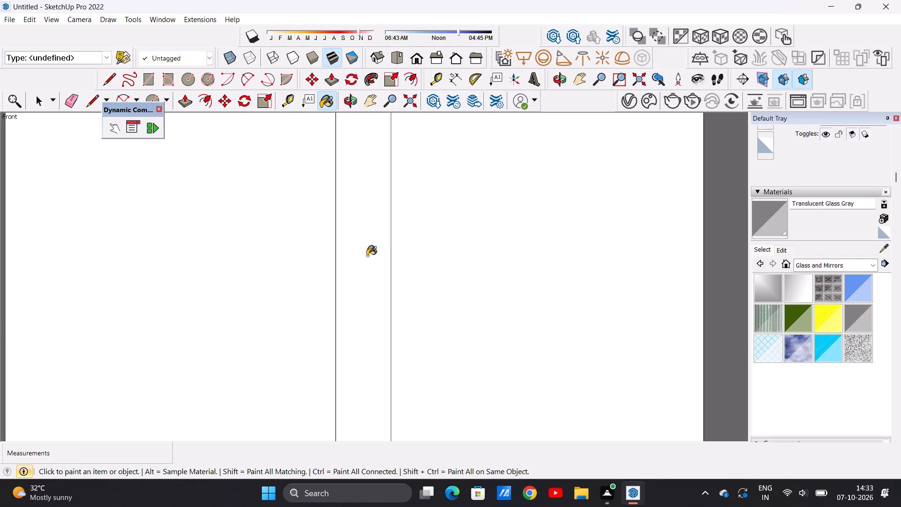
scroll(367, 256, "down", 20)
scroll(367, 256, "down", 14)
scroll(428, 203, "up", 7)
middle_click_drag(412, 234, 407, 240)
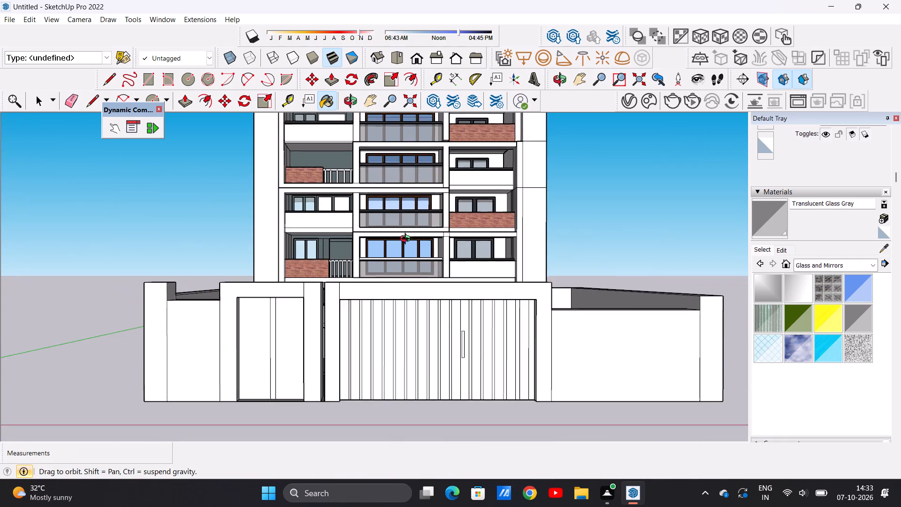
middle_click_drag(407, 240, 352, 300)
scroll(408, 307, "up", 14)
left_click(389, 338)
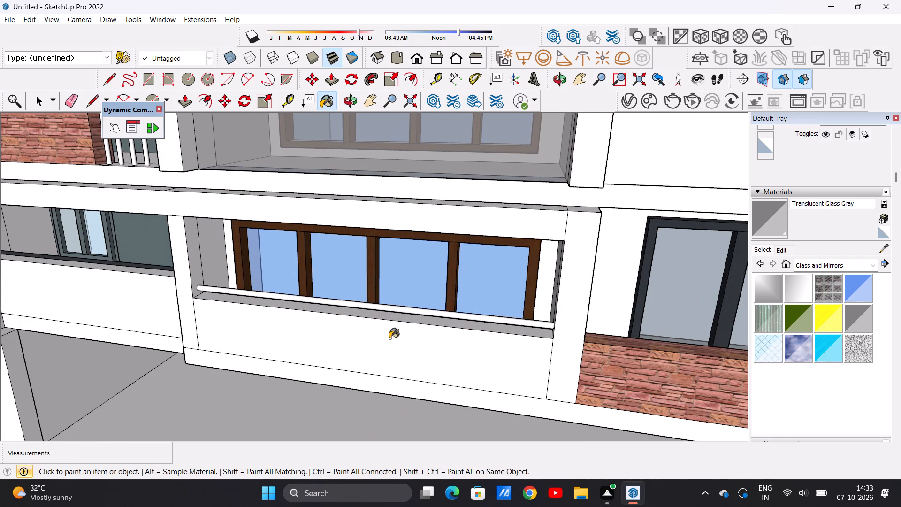
left_click(398, 320)
Paint the inner face of the lowest central balcony parapet, facing the brown-framed window, with Translucent Glass Gray.
middle_click_drag(415, 300, 367, 308)
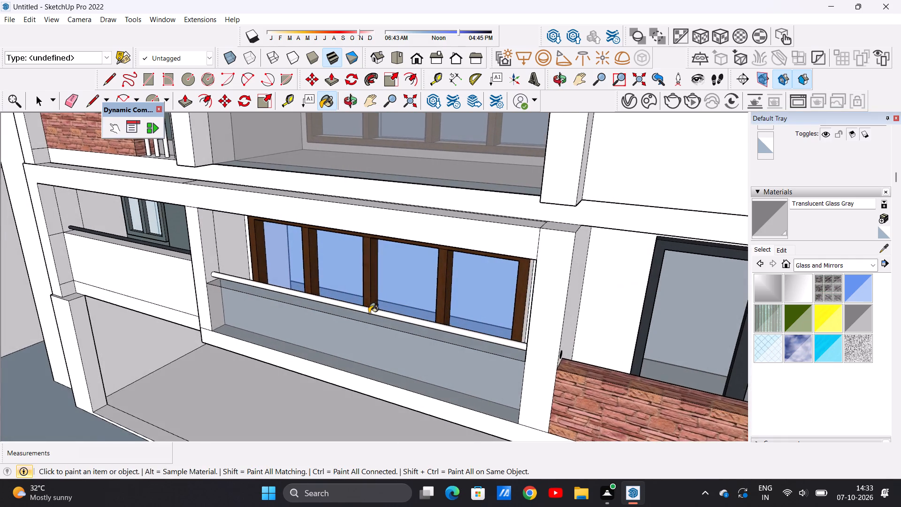
scroll(369, 314, "up", 13)
middle_click_drag(392, 281, 319, 305)
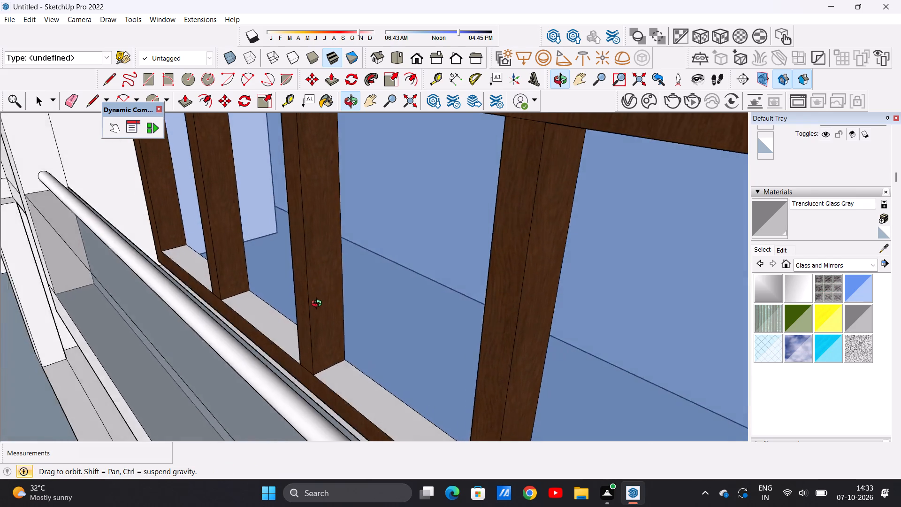
middle_click_drag(319, 305, 290, 315)
scroll(214, 359, "up", 7)
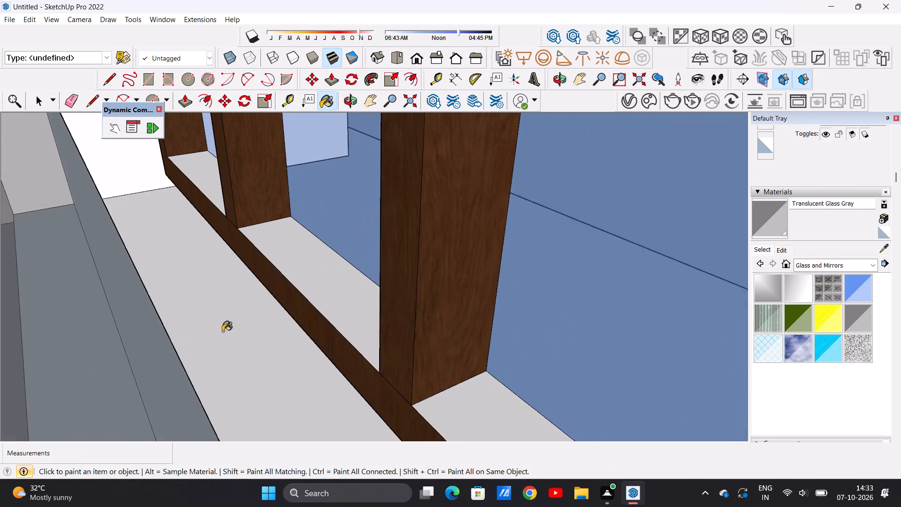
scroll(222, 331, "up", 2)
left_click(56, 332)
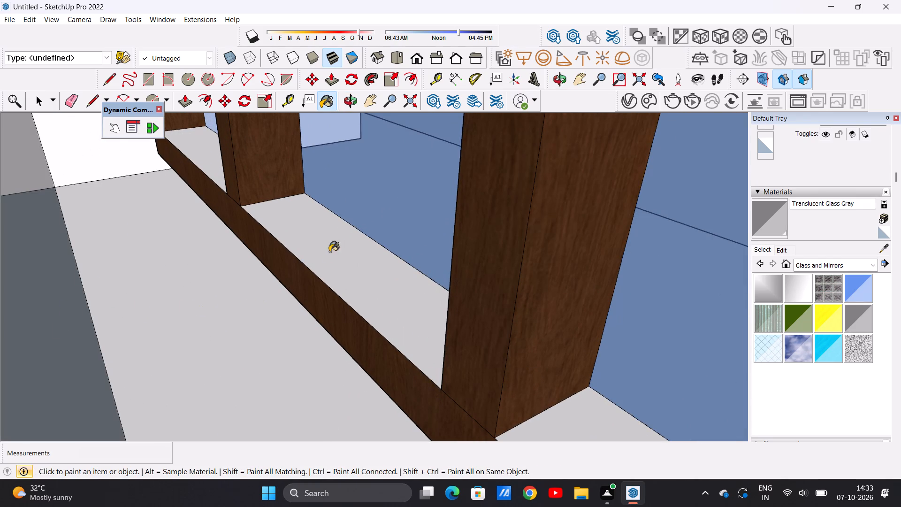
left_click(420, 60)
scroll(349, 289, "down", 12)
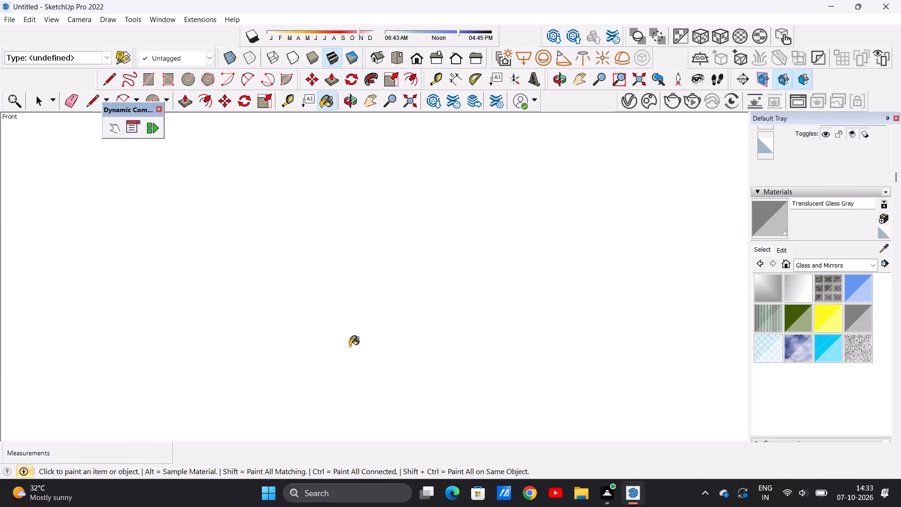
Inspect the central balcony parapets along the front facade for faces still lacking the translucent glass material.
scroll(350, 346, "down", 20)
scroll(350, 346, "down", 20)
scroll(350, 346, "down", 7)
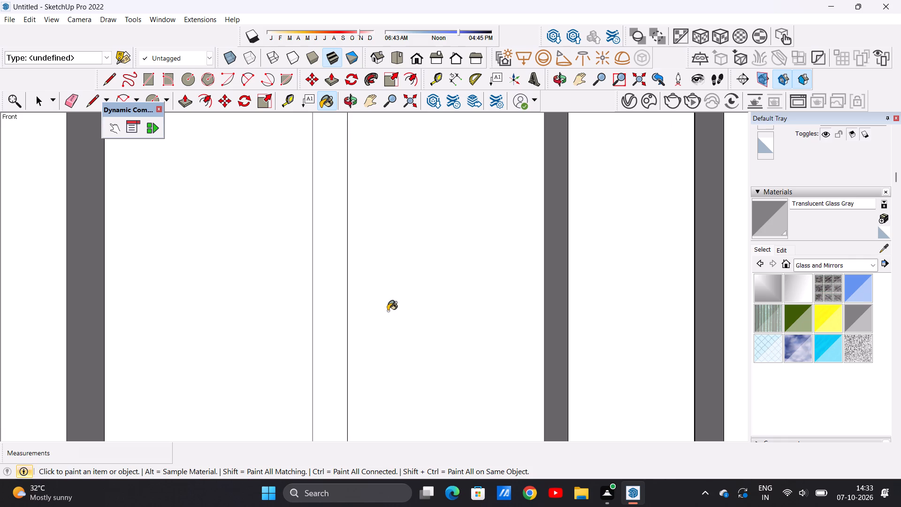
scroll(388, 311, "down", 20)
scroll(388, 311, "down", 9)
scroll(458, 271, "up", 7)
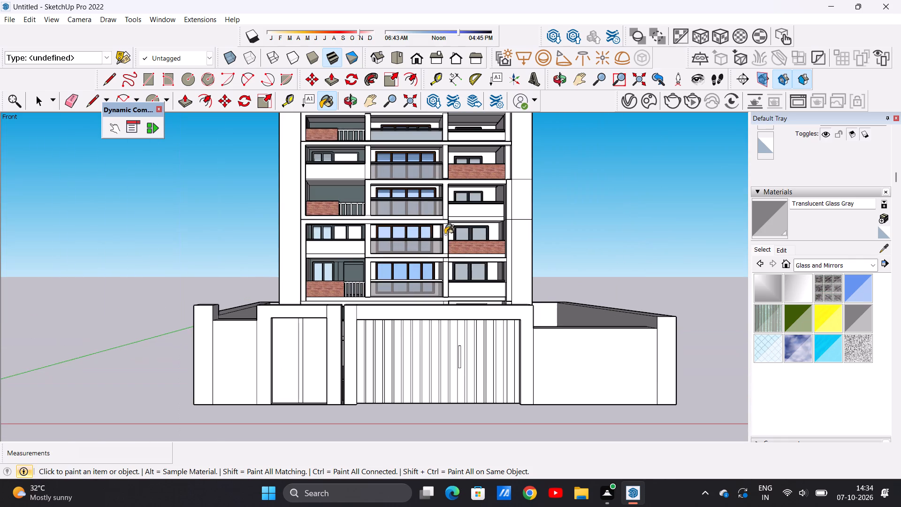
middle_click_drag(441, 243, 414, 341)
scroll(417, 338, "up", 8)
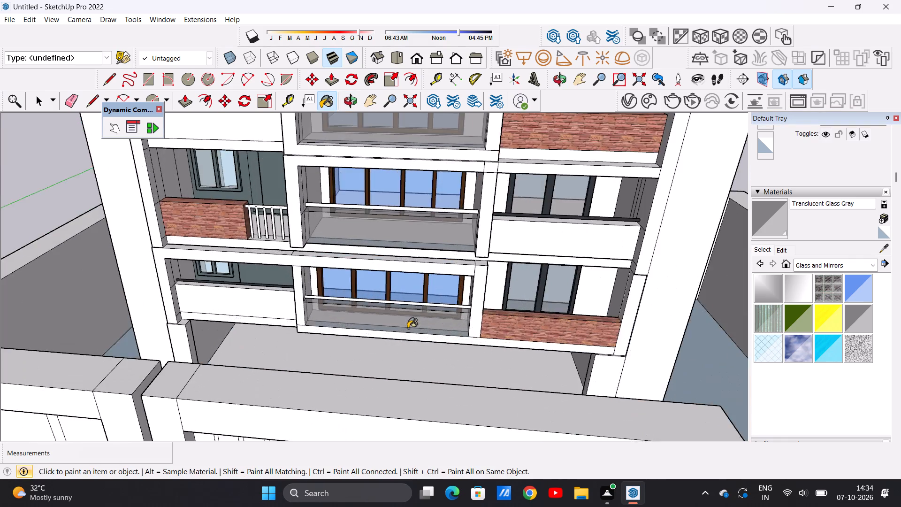
scroll(412, 324, "up", 7)
scroll(413, 319, "down", 9)
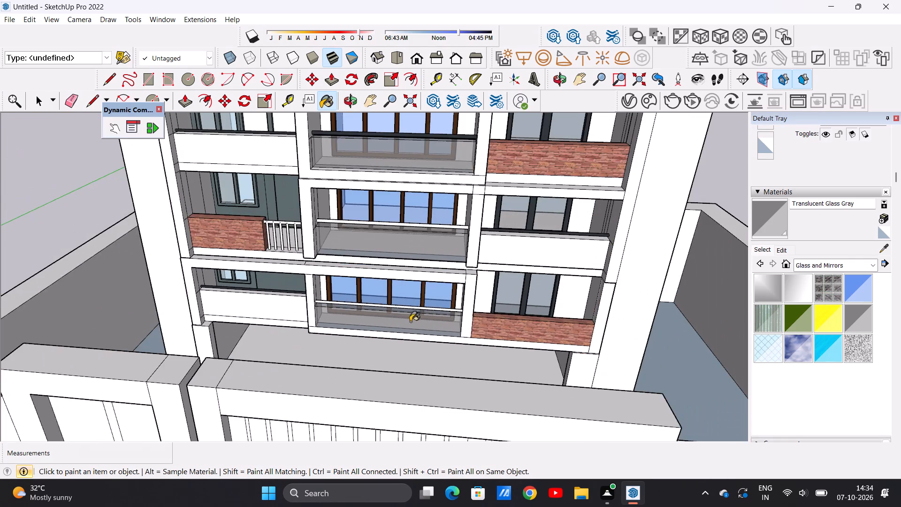
scroll(411, 321, "down", 13)
middle_click_drag(423, 299, 441, 225)
scroll(407, 257, "up", 5)
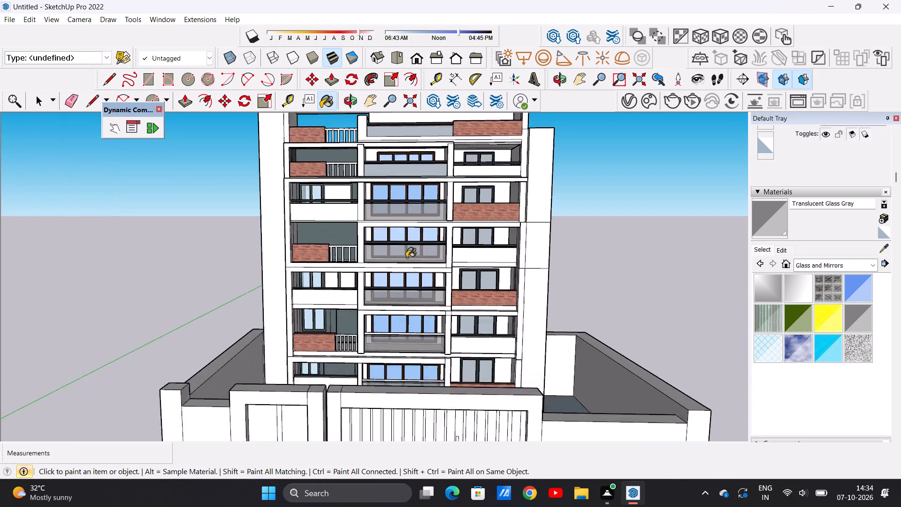
scroll(406, 258, "up", 8)
scroll(395, 270, "down", 1)
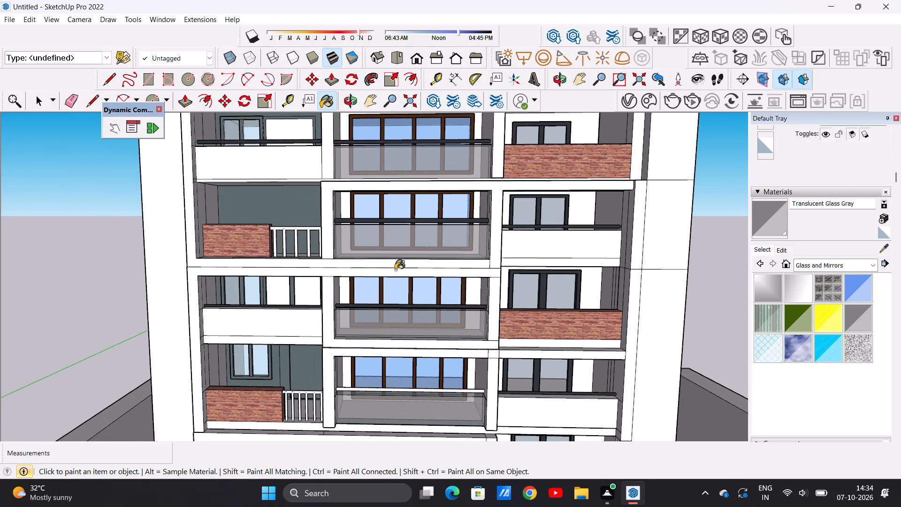
key("space")
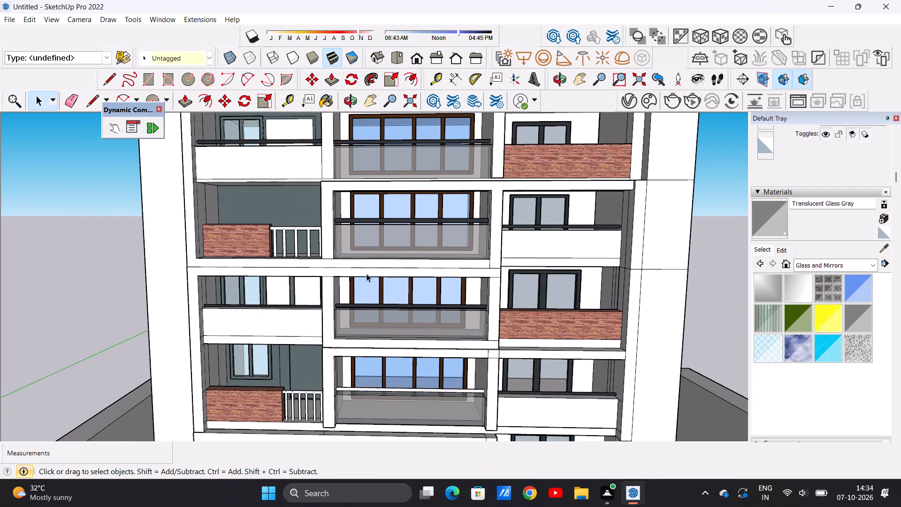
scroll(367, 273, "down", 10)
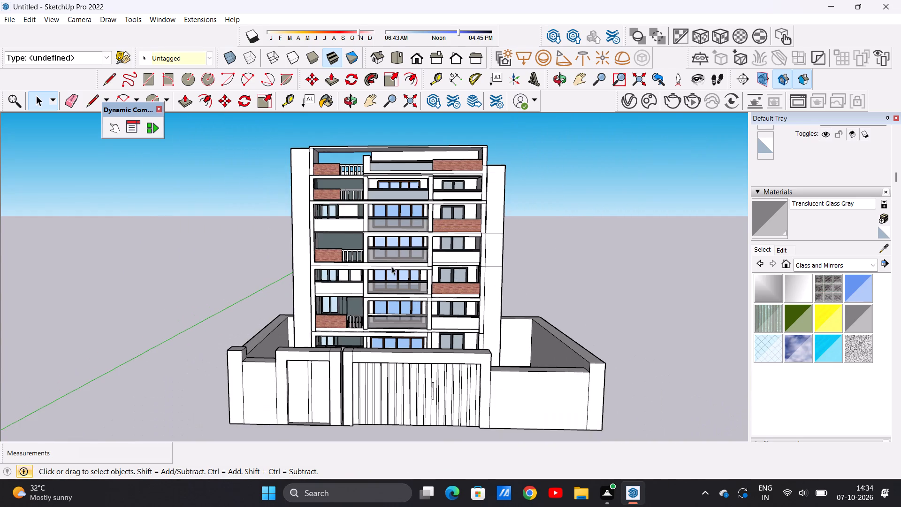
scroll(351, 301, "up", 1)
scroll(298, 276, "down", 3)
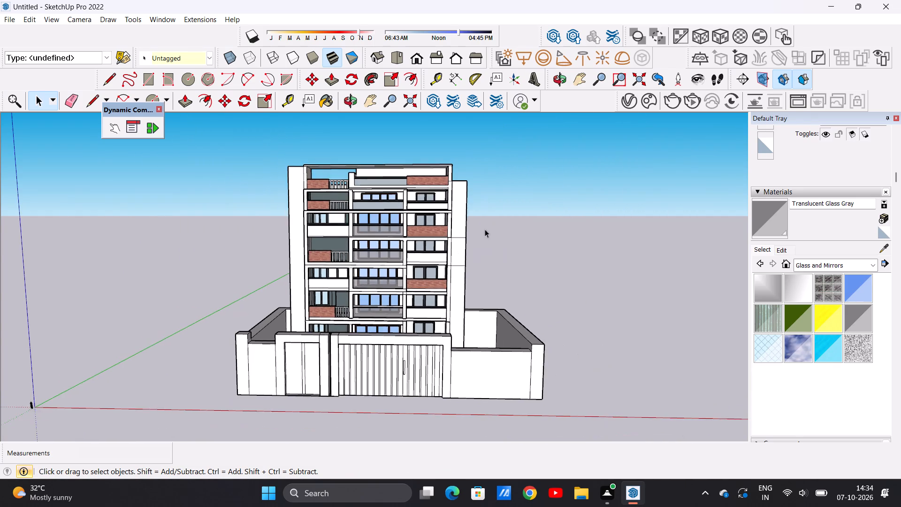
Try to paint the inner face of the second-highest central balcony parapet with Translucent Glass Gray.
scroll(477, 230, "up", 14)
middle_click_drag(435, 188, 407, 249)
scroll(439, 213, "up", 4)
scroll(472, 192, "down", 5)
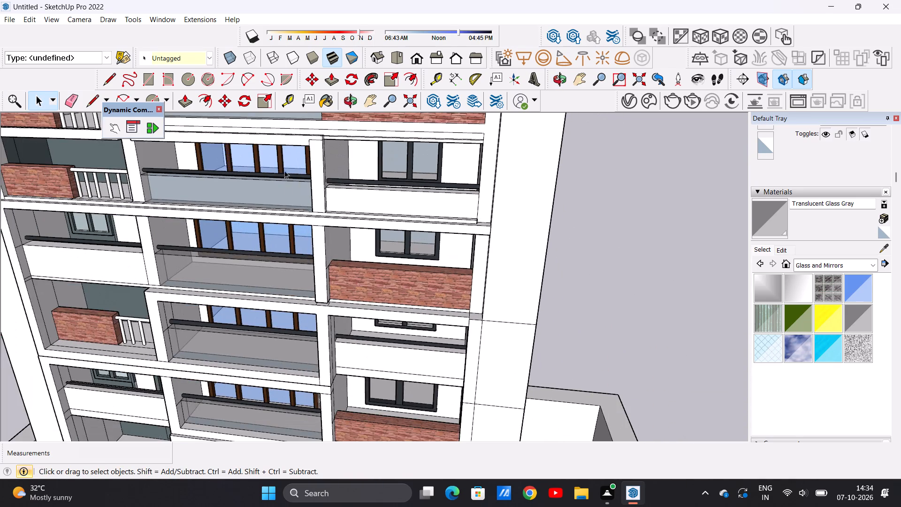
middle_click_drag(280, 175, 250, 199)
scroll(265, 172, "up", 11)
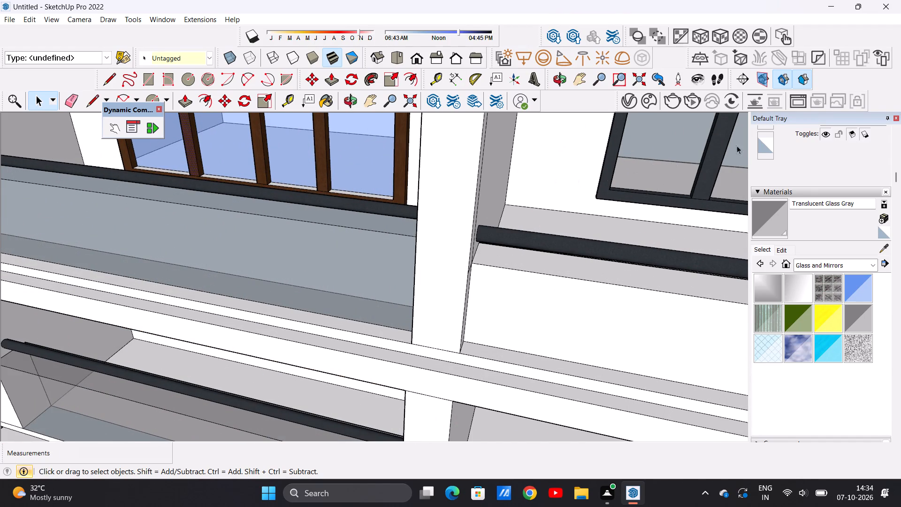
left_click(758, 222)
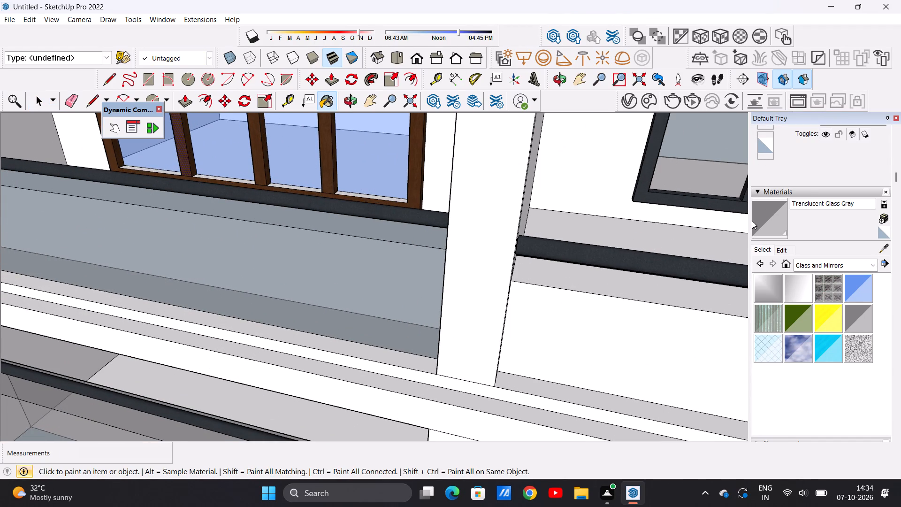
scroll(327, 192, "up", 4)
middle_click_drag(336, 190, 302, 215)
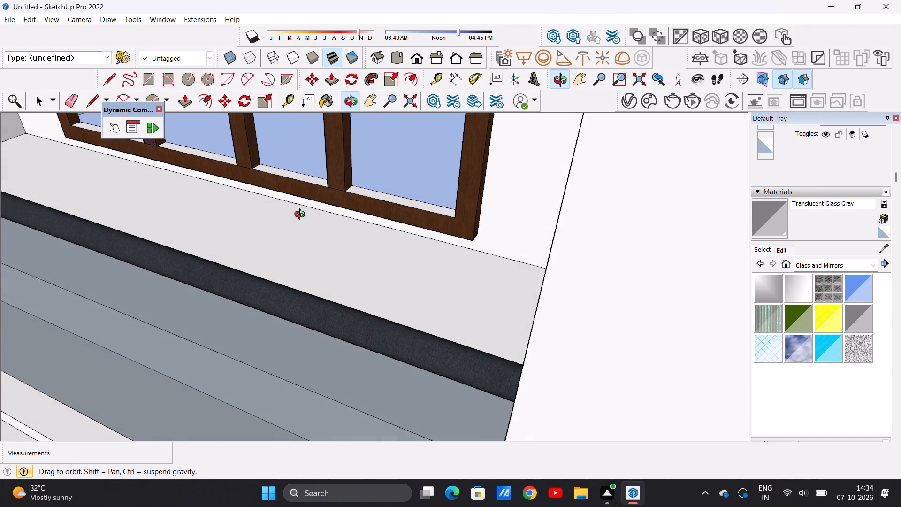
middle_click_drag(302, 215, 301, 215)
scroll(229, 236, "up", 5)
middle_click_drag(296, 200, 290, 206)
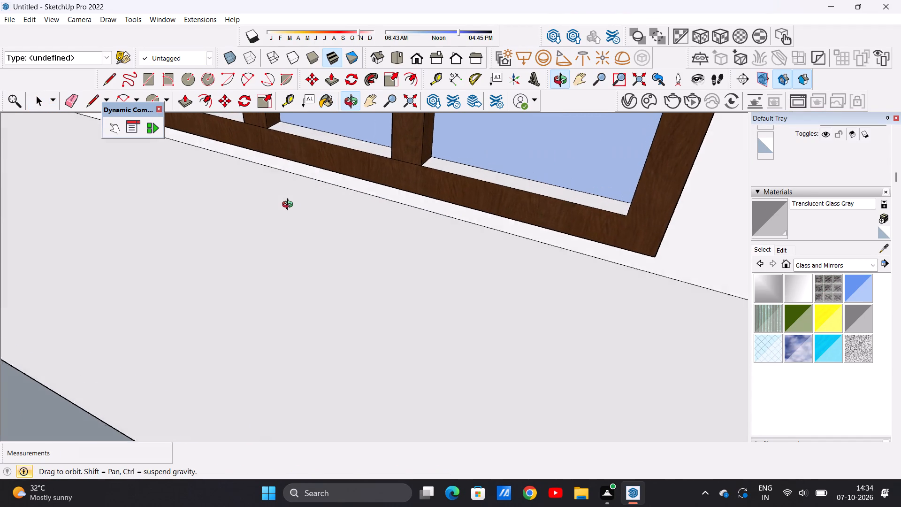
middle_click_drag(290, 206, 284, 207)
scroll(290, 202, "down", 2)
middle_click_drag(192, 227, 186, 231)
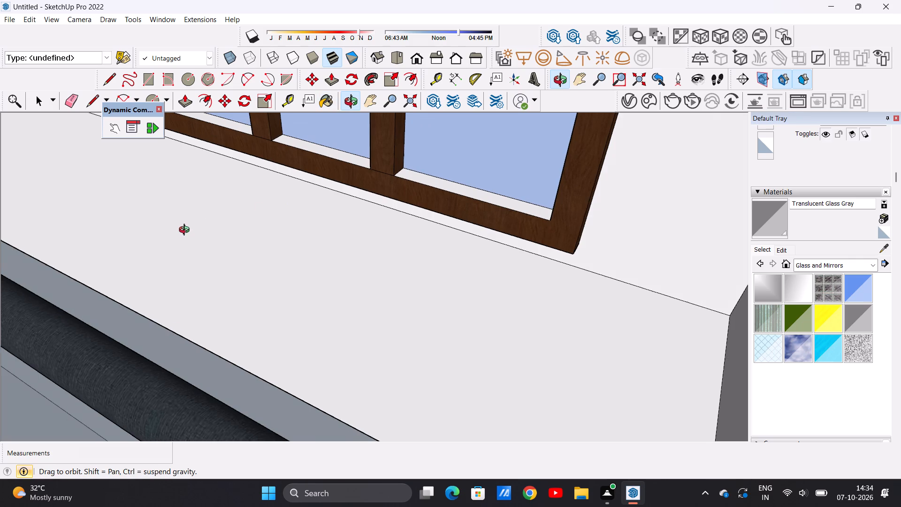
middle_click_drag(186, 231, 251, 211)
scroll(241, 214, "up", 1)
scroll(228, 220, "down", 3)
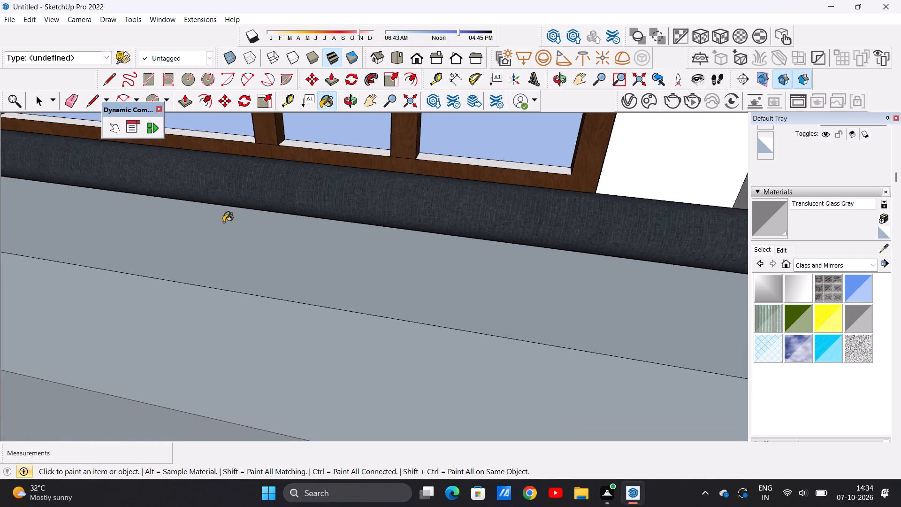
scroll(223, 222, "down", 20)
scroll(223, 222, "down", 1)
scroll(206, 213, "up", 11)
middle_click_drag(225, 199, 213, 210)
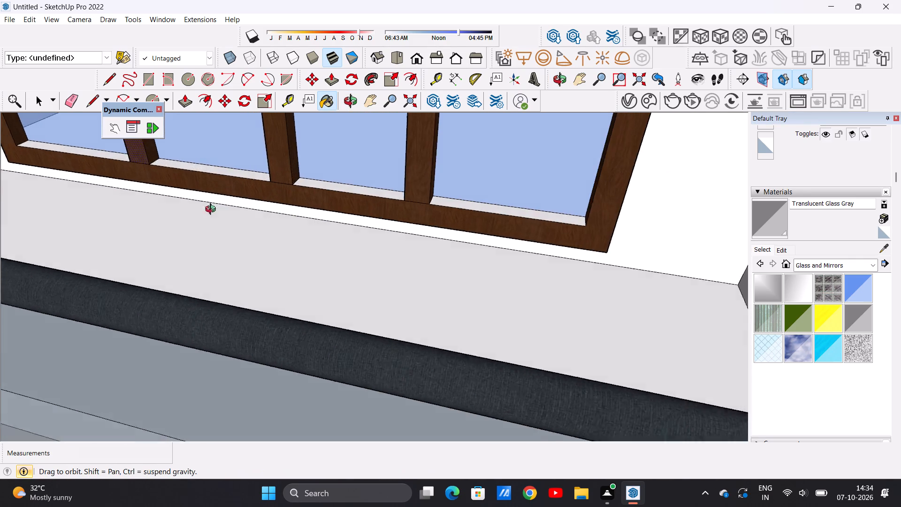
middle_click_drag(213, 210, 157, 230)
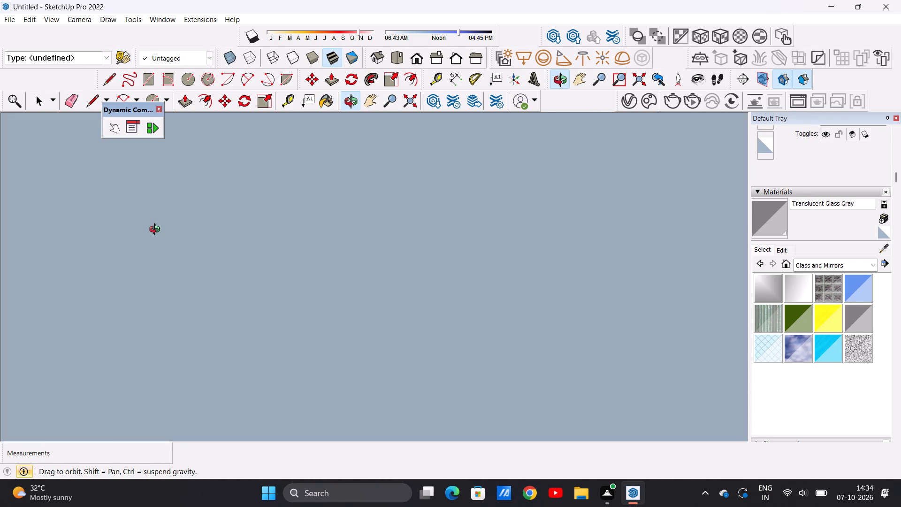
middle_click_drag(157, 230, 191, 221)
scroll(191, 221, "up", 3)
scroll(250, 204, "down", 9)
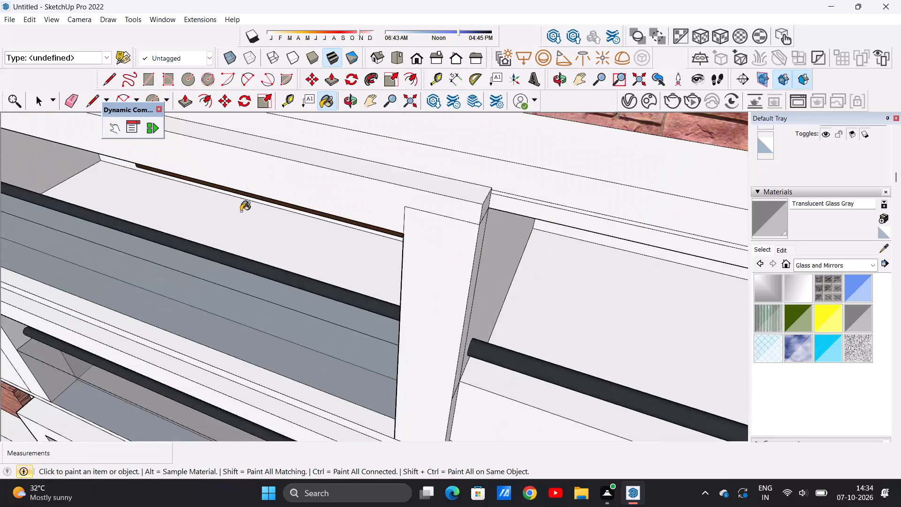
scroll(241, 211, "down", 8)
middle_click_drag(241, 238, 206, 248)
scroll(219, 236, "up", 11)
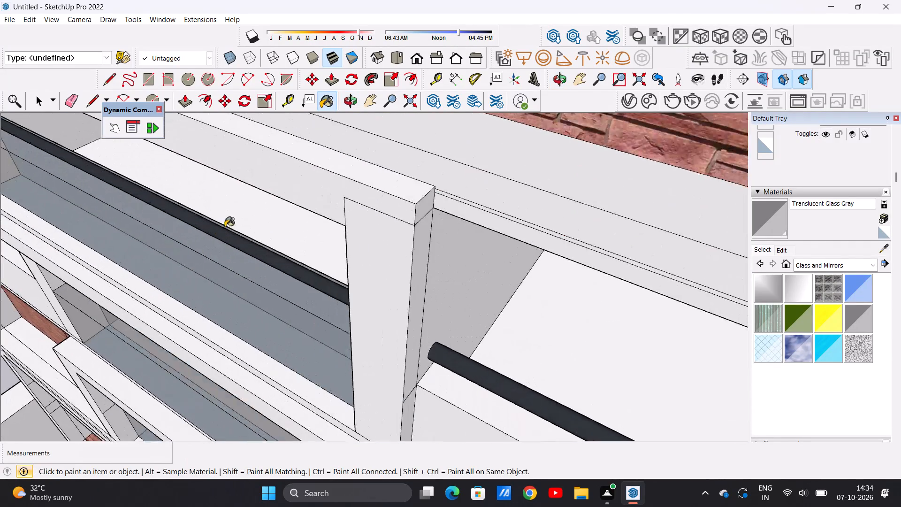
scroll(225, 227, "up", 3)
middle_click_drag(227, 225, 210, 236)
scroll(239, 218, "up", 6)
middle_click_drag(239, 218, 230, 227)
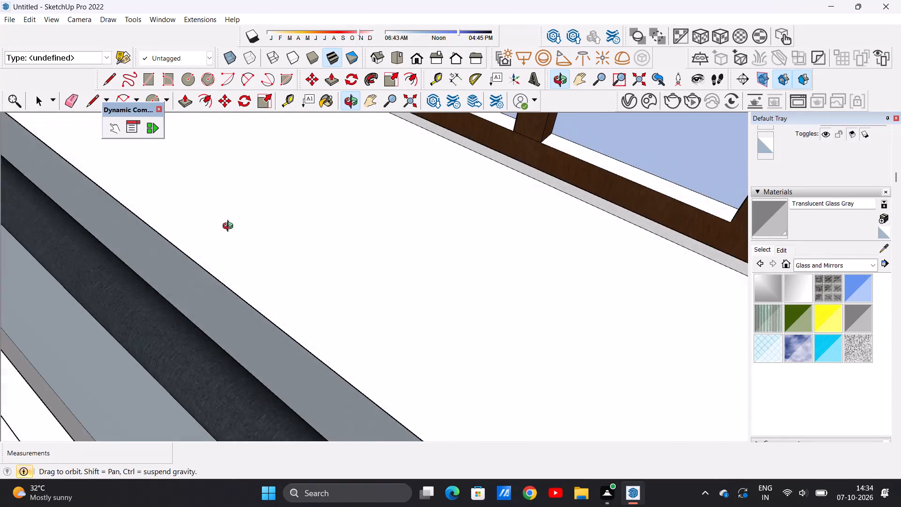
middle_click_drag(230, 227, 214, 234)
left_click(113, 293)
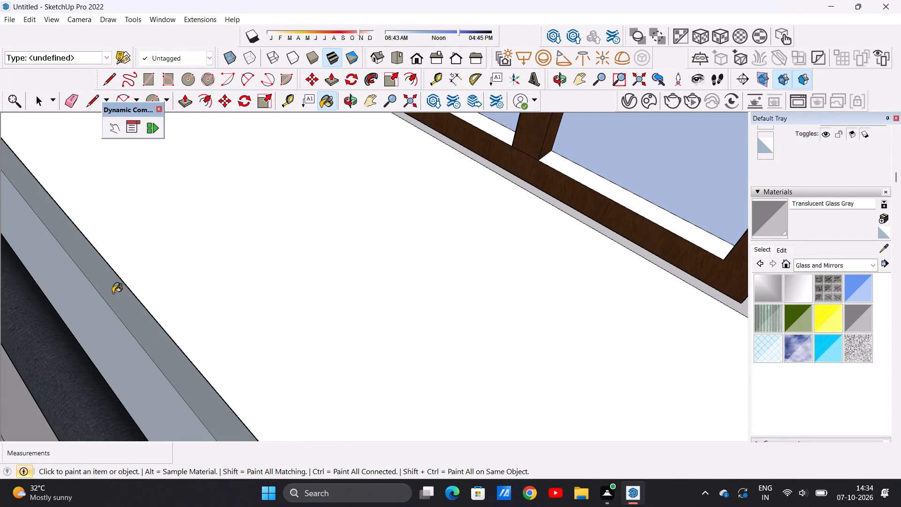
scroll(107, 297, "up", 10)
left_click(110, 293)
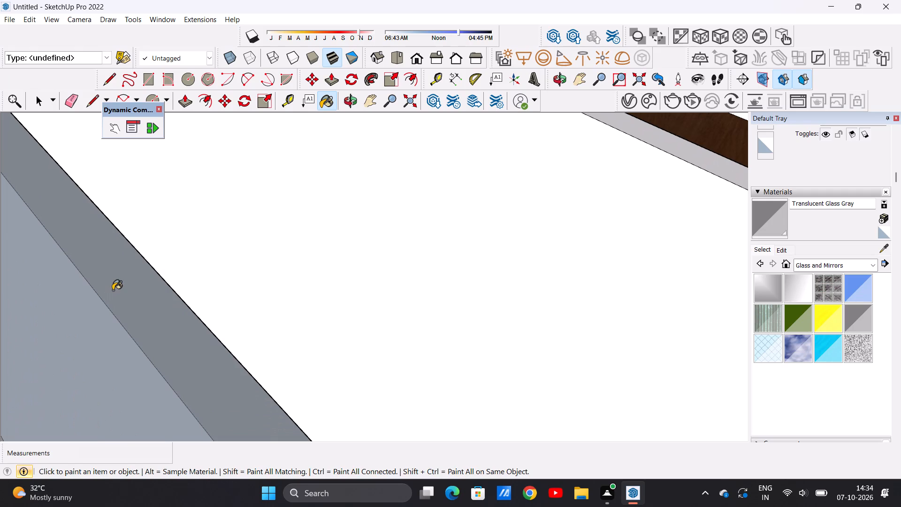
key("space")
Examine the facade again from the front, comparing the glass on the upper central balcony parapets with the floors below.
scroll(253, 270, "down", 3)
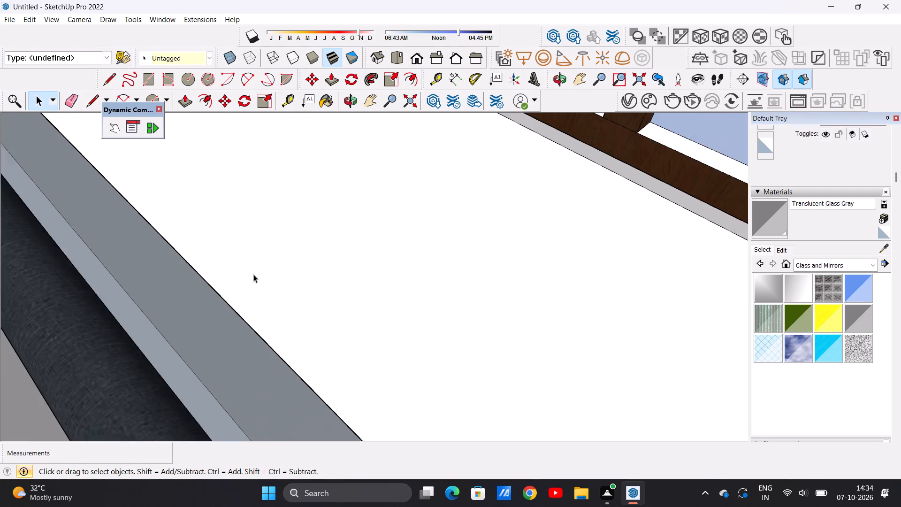
scroll(253, 274, "down", 20)
scroll(253, 274, "down", 7)
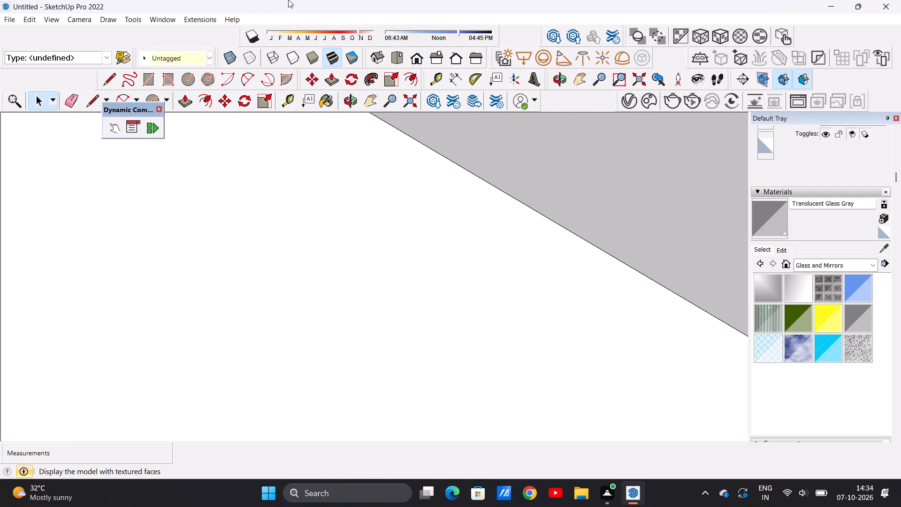
scroll(265, 42, "down", 20)
scroll(265, 42, "down", 4)
scroll(313, 205, "up", 1)
scroll(315, 204, "down", 11)
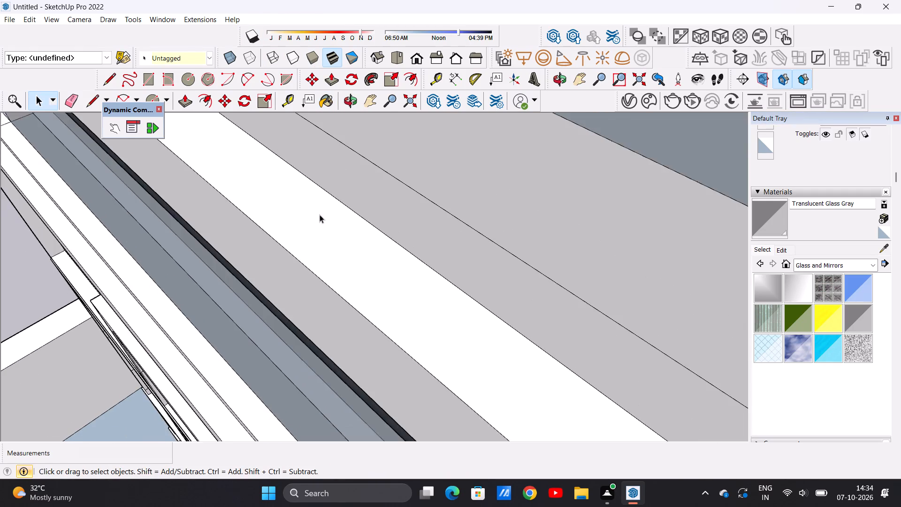
scroll(320, 215, "down", 20)
scroll(320, 215, "down", 12)
middle_click_drag(318, 242, 381, 164)
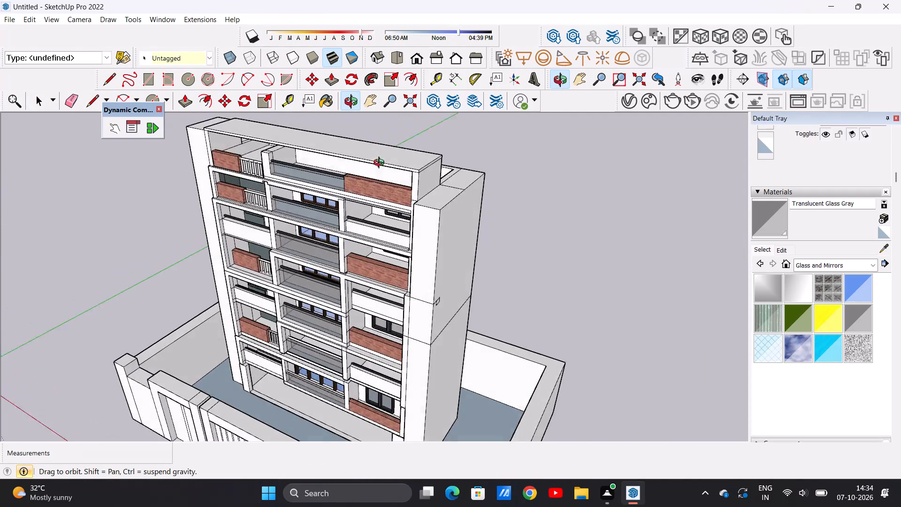
middle_click_drag(381, 164, 386, 160)
middle_click_drag(338, 251, 421, 182)
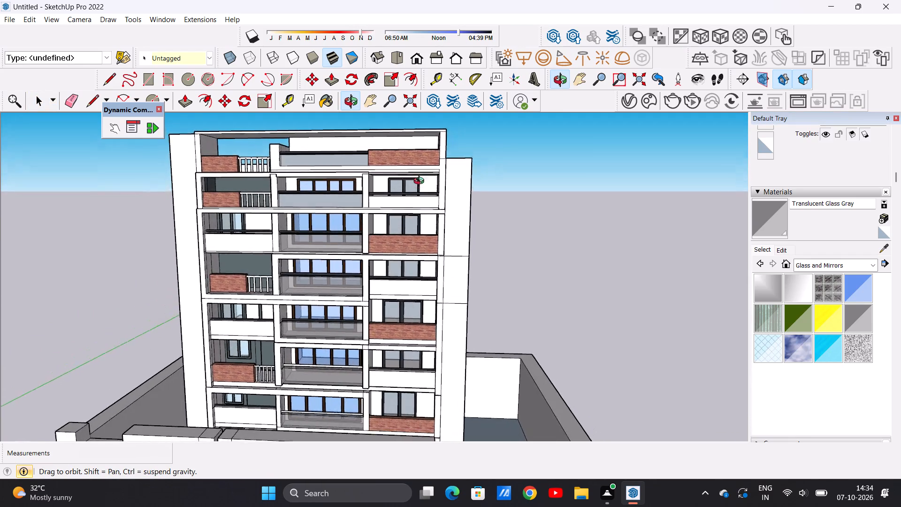
middle_click_drag(421, 182, 452, 159)
scroll(400, 466, "up", 2)
scroll(361, 297, "up", 5)
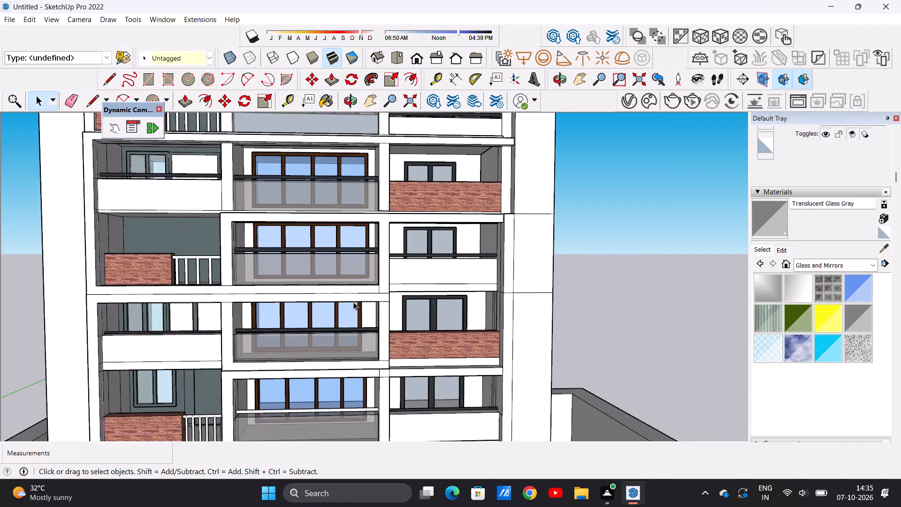
scroll(349, 303, "down", 8)
scroll(324, 180, "up", 13)
Paint the inner face of the second-highest central balcony parapet, facing the brown-framed window, with Translucent Glass Gray.
middle_click_drag(341, 233, 323, 246)
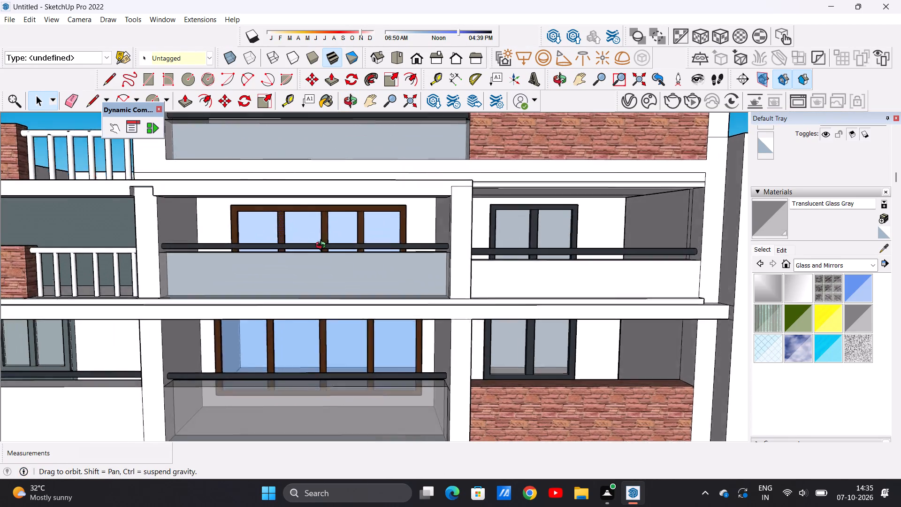
middle_click_drag(323, 246, 244, 316)
scroll(336, 258, "up", 7)
middle_click_drag(342, 215, 310, 247)
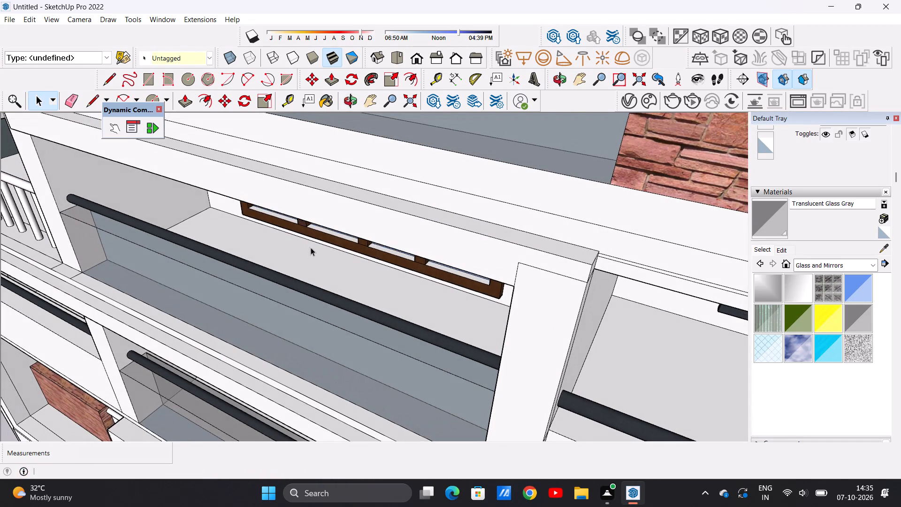
left_click(766, 228)
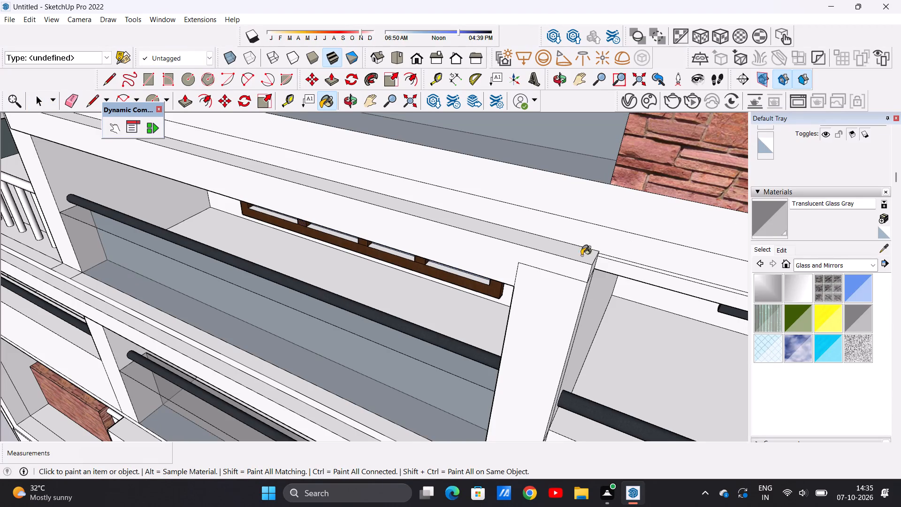
scroll(337, 293, "up", 6)
middle_click_drag(323, 264, 307, 277)
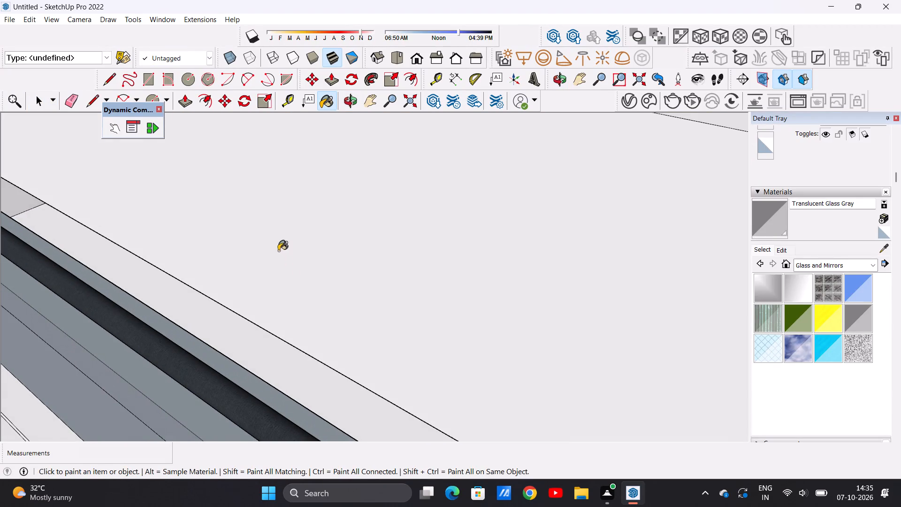
scroll(300, 204, "down", 9)
scroll(164, 407, "up", 6)
middle_click_drag(290, 197, 284, 203)
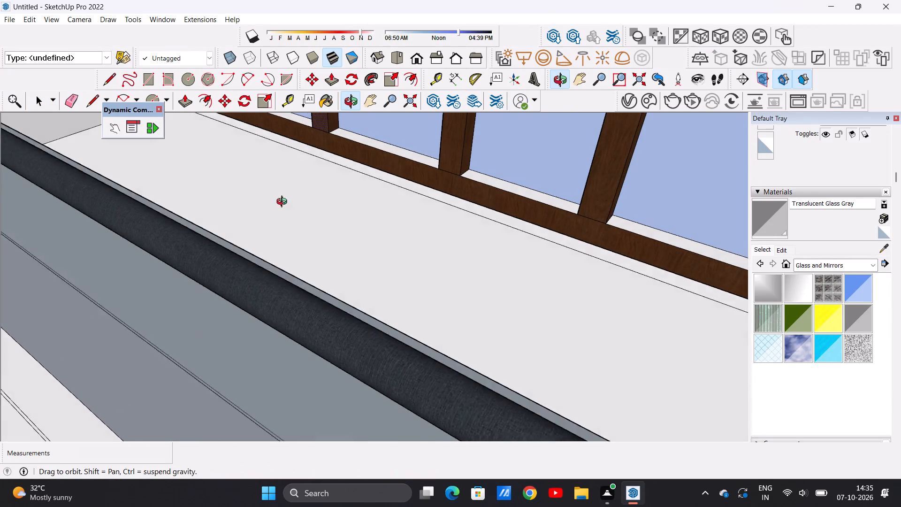
middle_click_drag(284, 203, 228, 219)
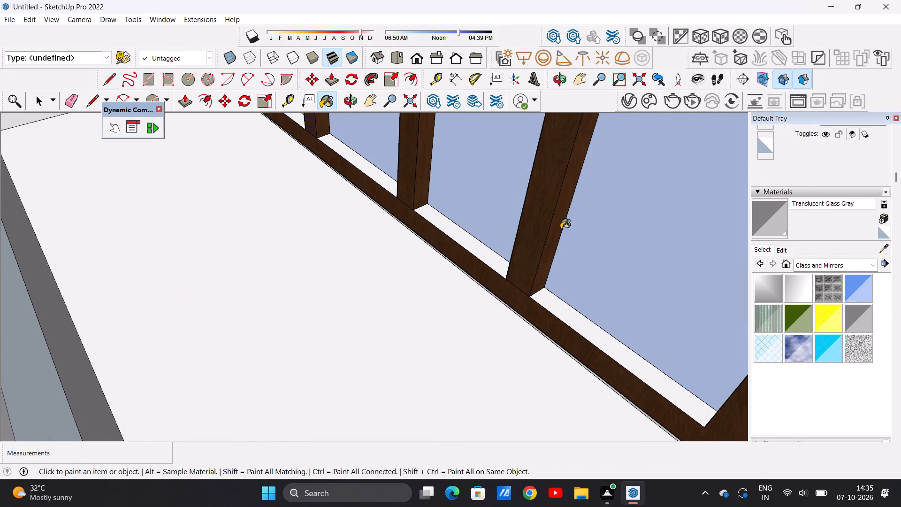
left_click(35, 292)
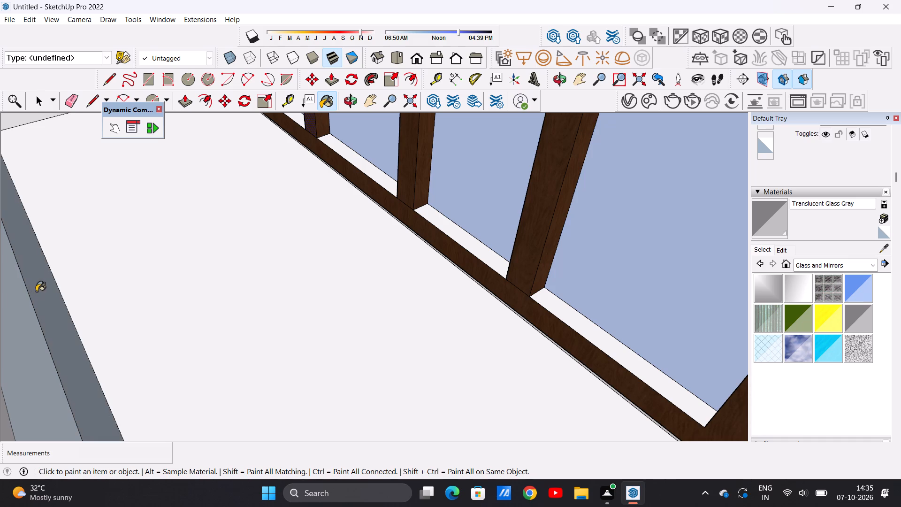
key("space")
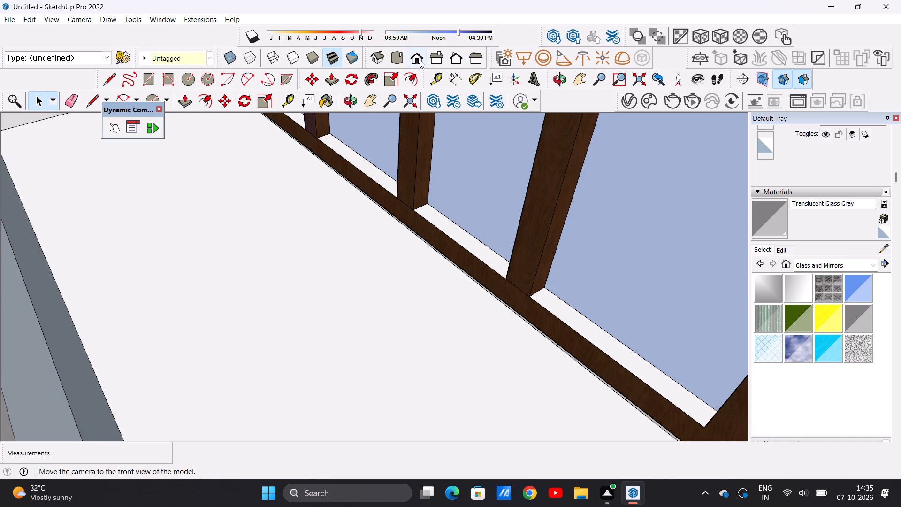
Examine the front facade floor by floor, checking the glass parapets and handrails of the central balconies for missing materials.
left_click(420, 60)
scroll(312, 198, "down", 2)
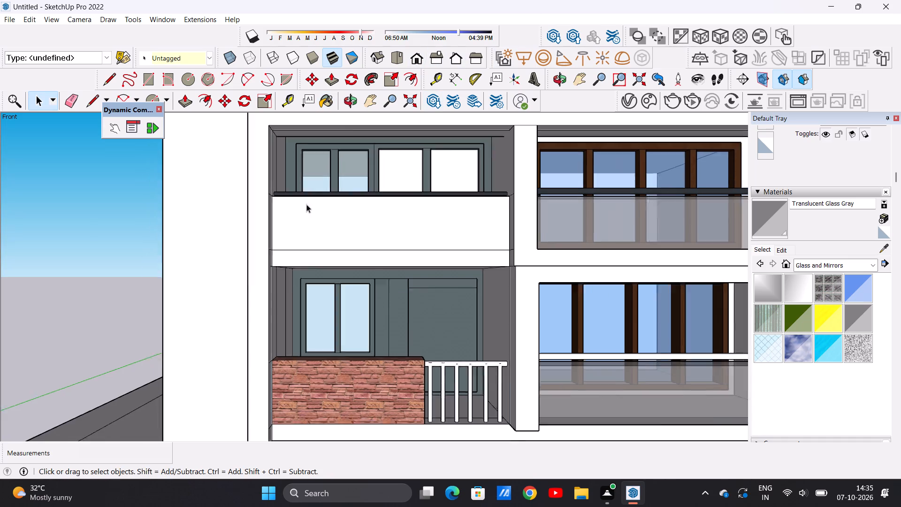
scroll(306, 204, "down", 20)
scroll(375, 201, "up", 6)
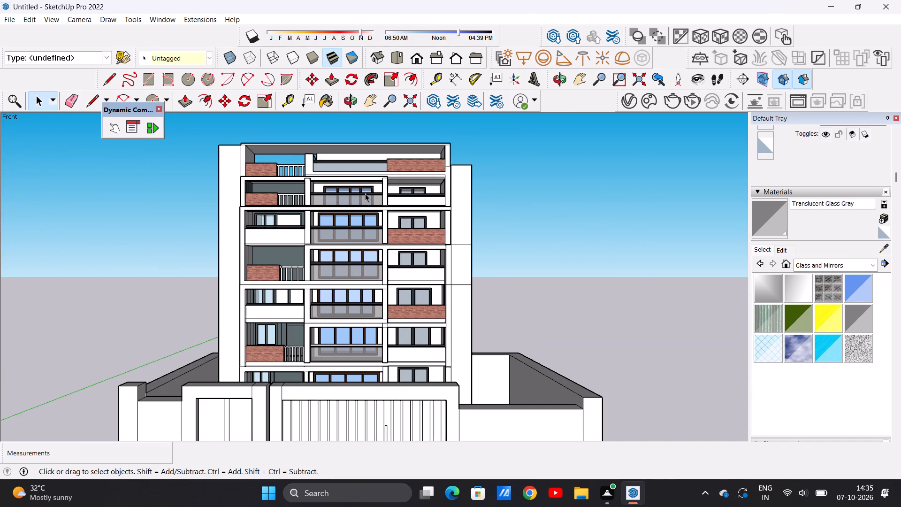
scroll(362, 204, "down", 1)
middle_click_drag(375, 204, 367, 284)
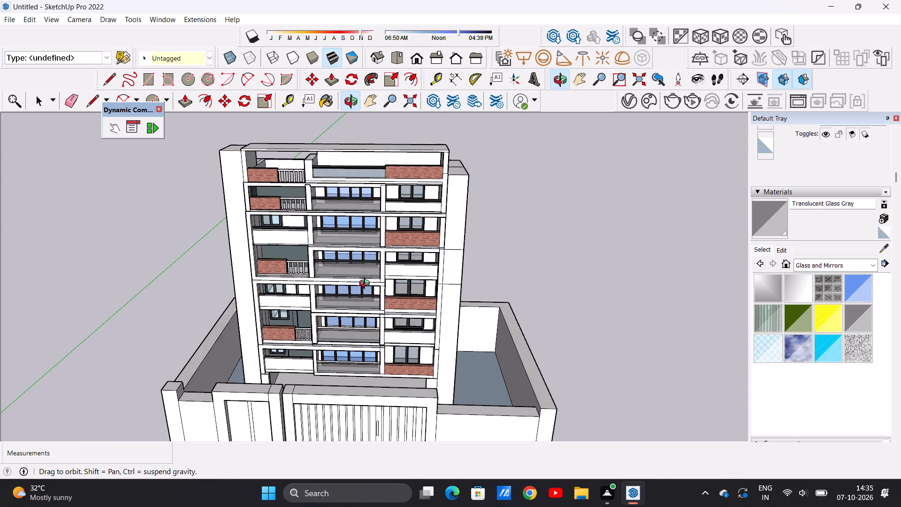
middle_click_drag(367, 284, 360, 214)
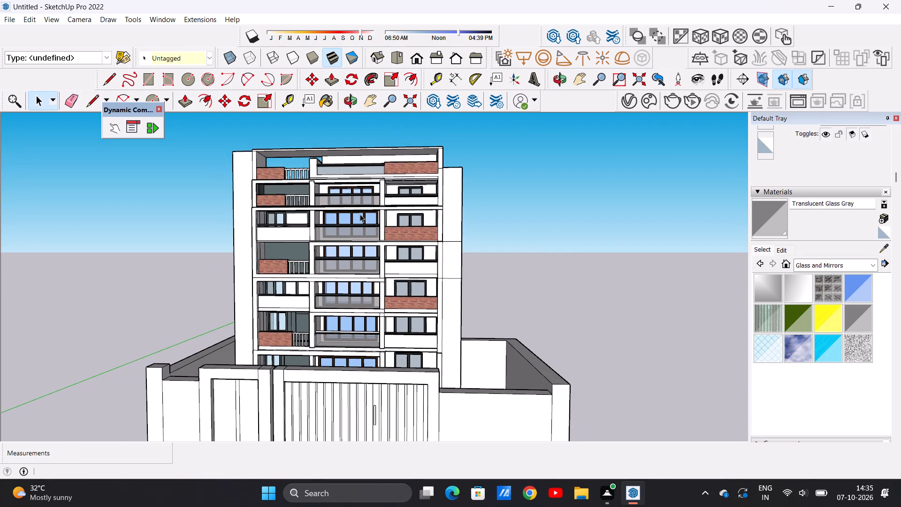
scroll(361, 214, "down", 2)
scroll(348, 288, "down", 4)
scroll(349, 294, "up", 8)
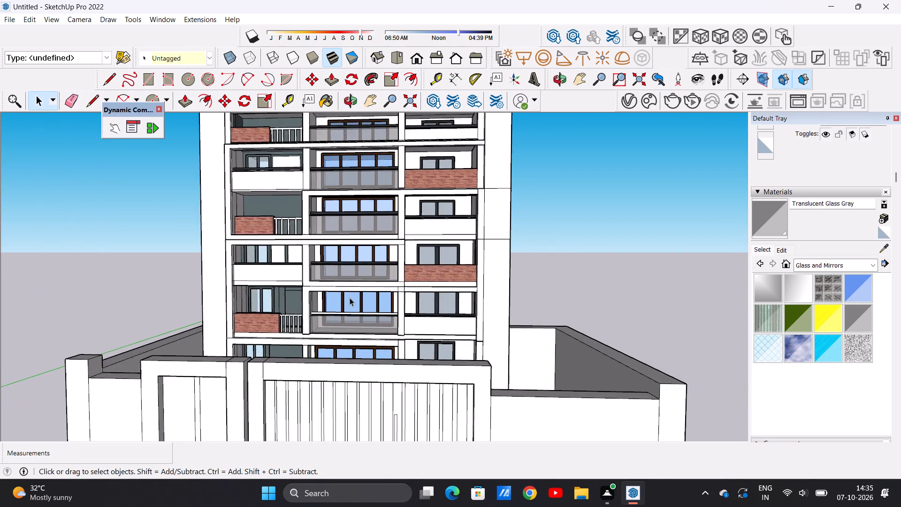
scroll(350, 298, "down", 7)
scroll(359, 215, "up", 13)
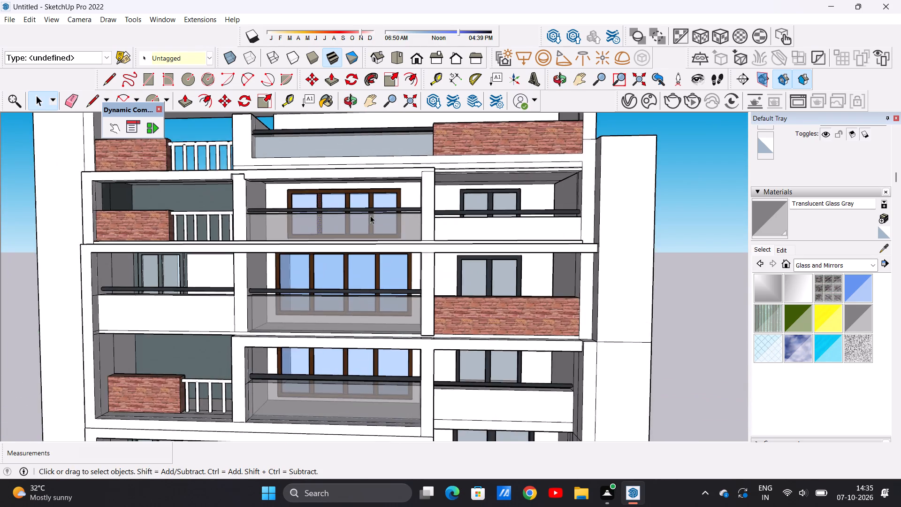
scroll(368, 228, "down", 4)
middle_click_drag(390, 198, 374, 249)
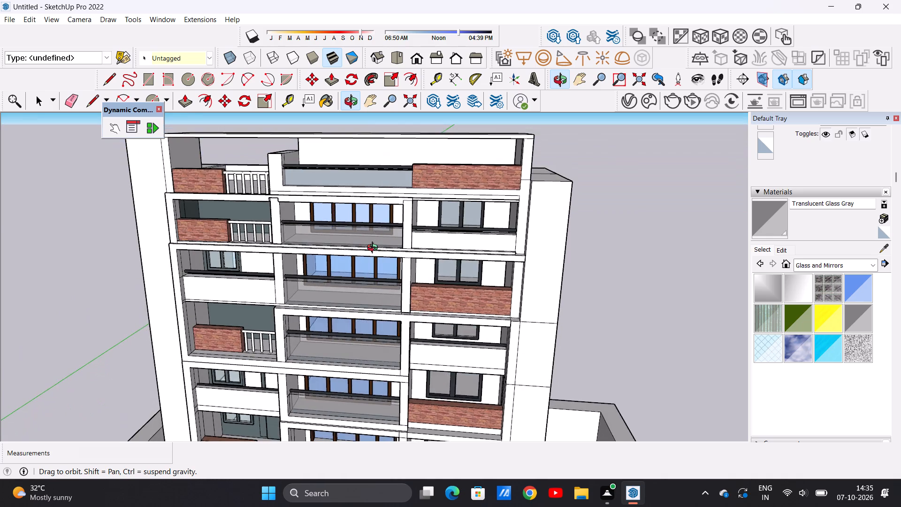
middle_click_drag(374, 249, 384, 208)
scroll(385, 246, "down", 7)
scroll(350, 344, "down", 1)
scroll(350, 344, "up", 4)
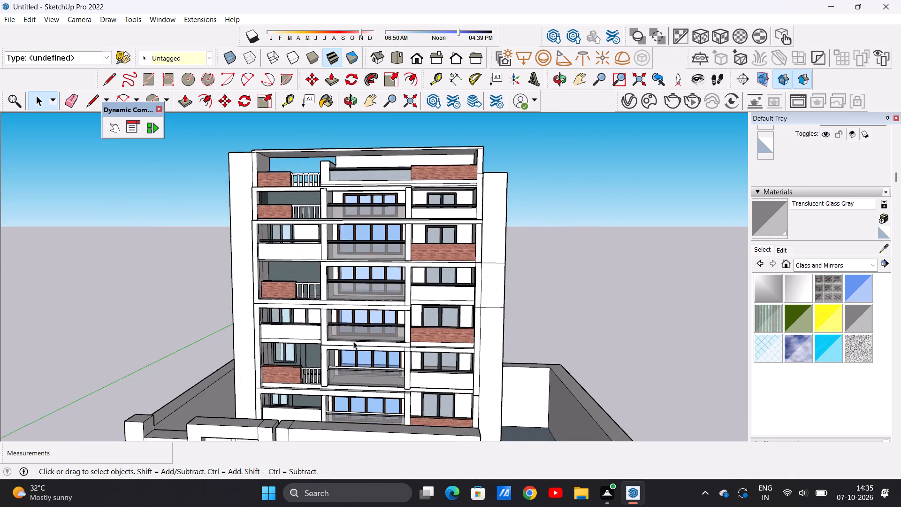
scroll(353, 341, "up", 5)
scroll(358, 335, "down", 5)
scroll(376, 414, "up", 5)
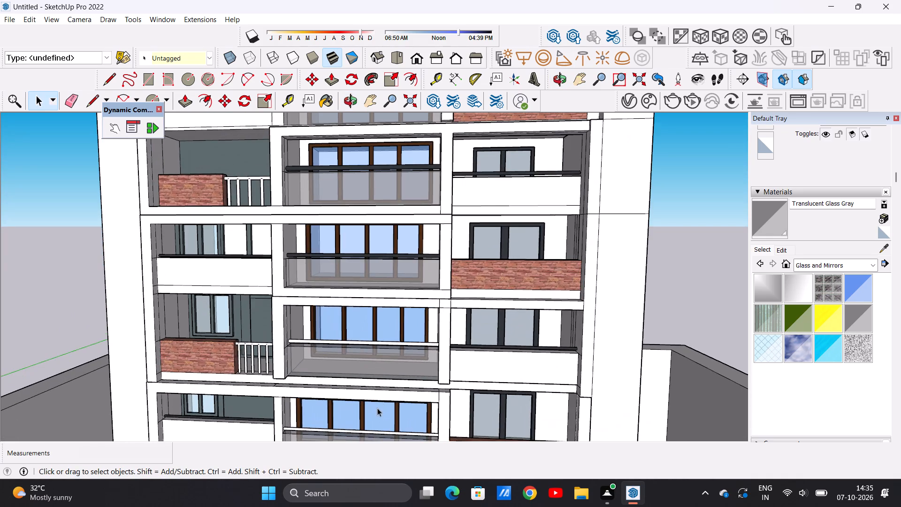
Paint the white handrail of the second-lowest central balcony with Formica Laminate Dark from the Synthetic Surfaces collection.
scroll(379, 396, "up", 7)
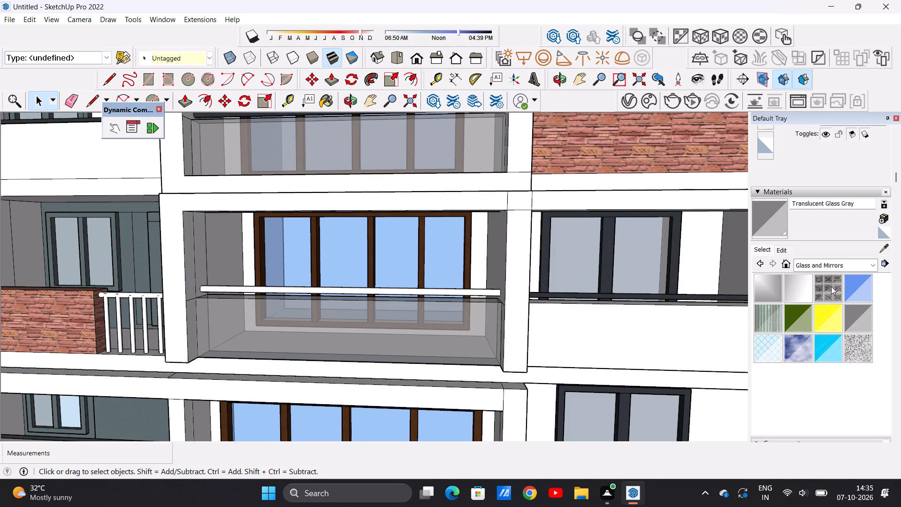
left_click(869, 268)
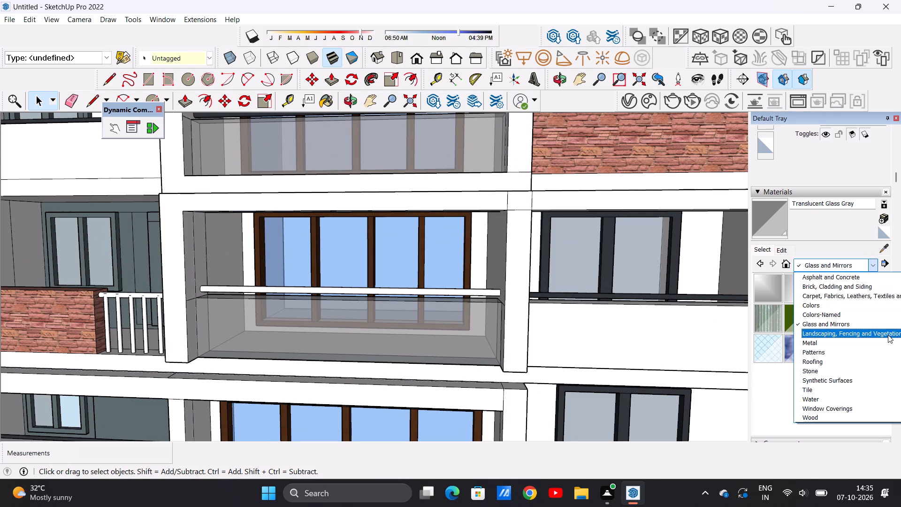
left_click(846, 382)
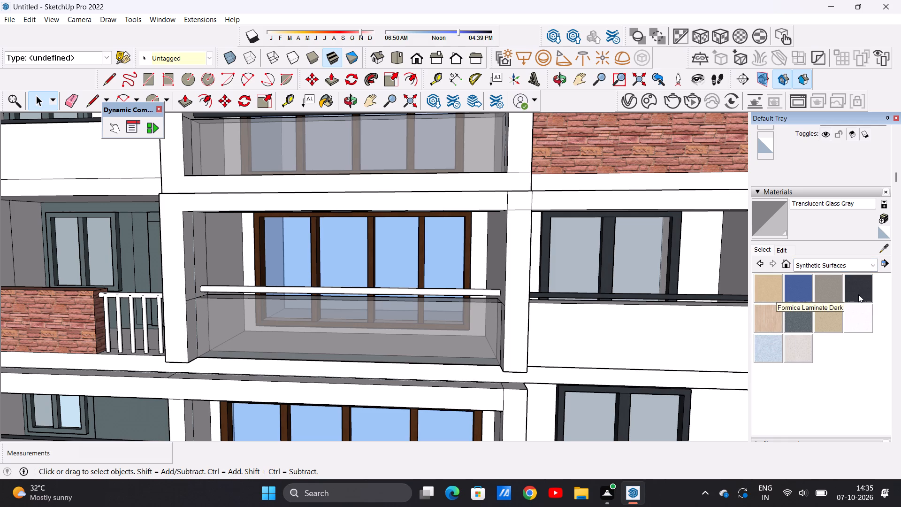
left_click(858, 294)
scroll(418, 300, "up", 17)
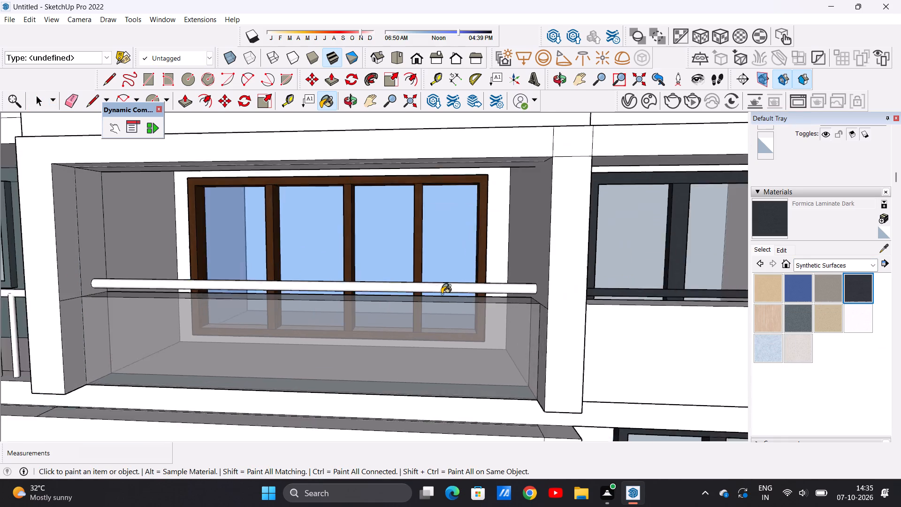
scroll(442, 294, "up", 5)
left_click(443, 278)
scroll(504, 322, "down", 9)
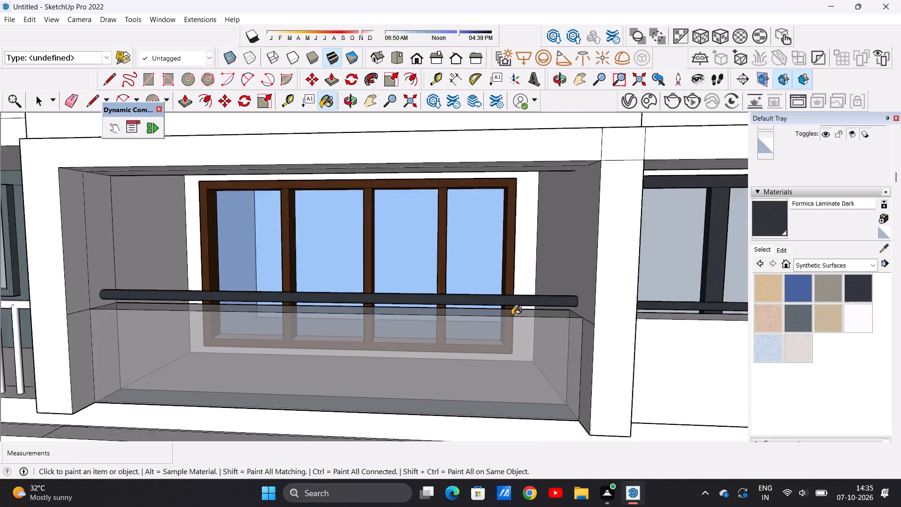
Paint the white handrail of the lowest central balcony with Formica Laminate Dark.
scroll(512, 315, "down", 16)
scroll(505, 364, "up", 9)
scroll(491, 330, "down", 1)
scroll(491, 330, "up", 4)
middle_click_drag(491, 330, 491, 331)
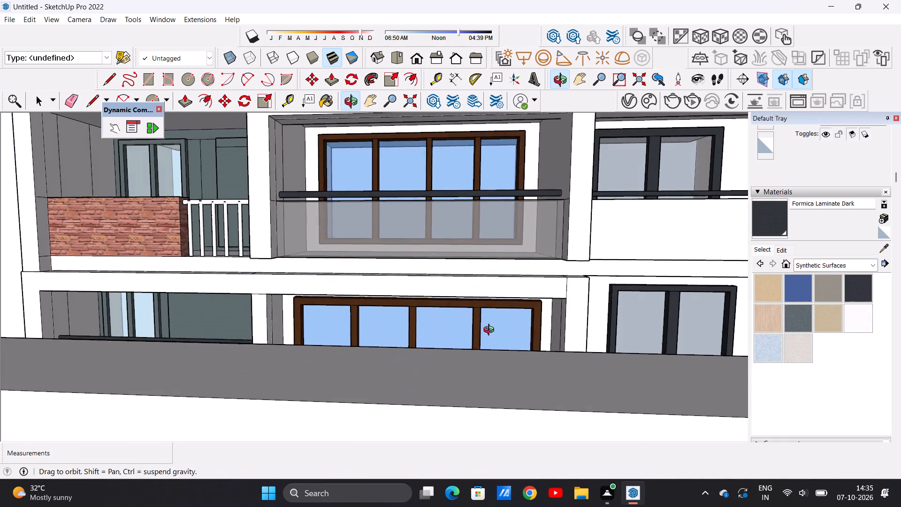
middle_click_drag(491, 331, 493, 398)
scroll(515, 378, "up", 11)
left_click(531, 378)
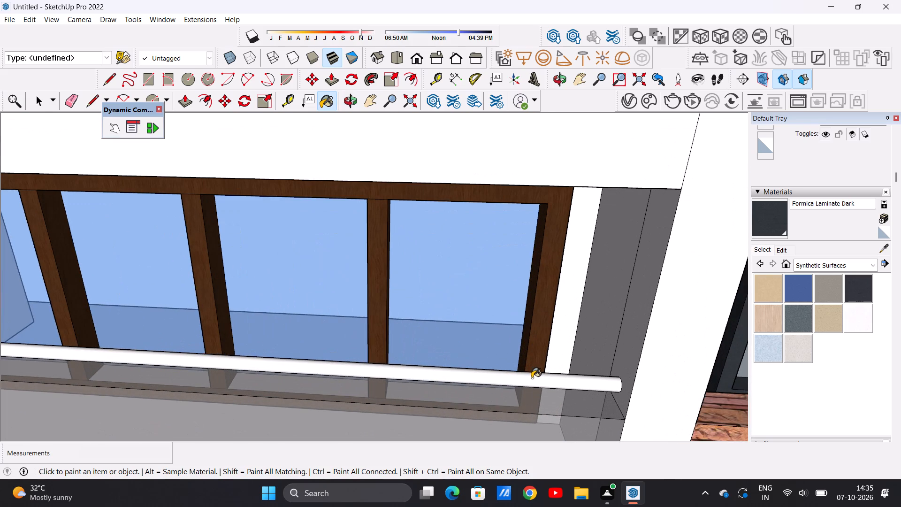
key("space")
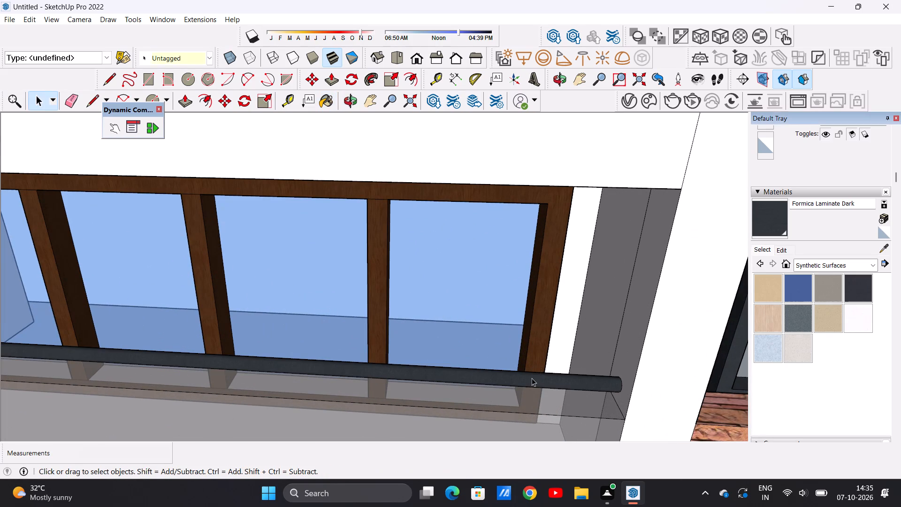
Inspect the side and central balconies across all floors of the front facade for surfaces still lacking a material.
scroll(530, 370, "down", 19)
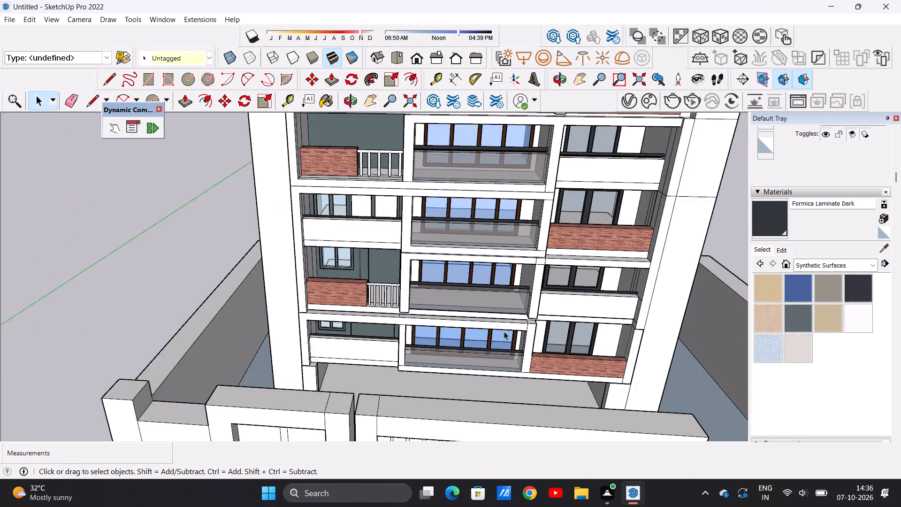
scroll(504, 331, "down", 10)
scroll(481, 283, "up", 4)
middle_click_drag(426, 319, 402, 338)
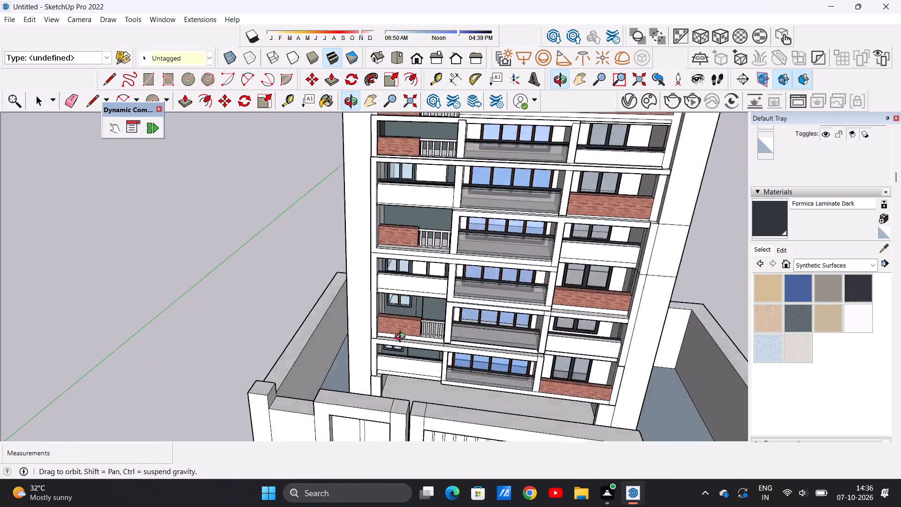
middle_click_drag(402, 338, 405, 376)
scroll(412, 376, "up", 14)
middle_click_drag(462, 316, 475, 254)
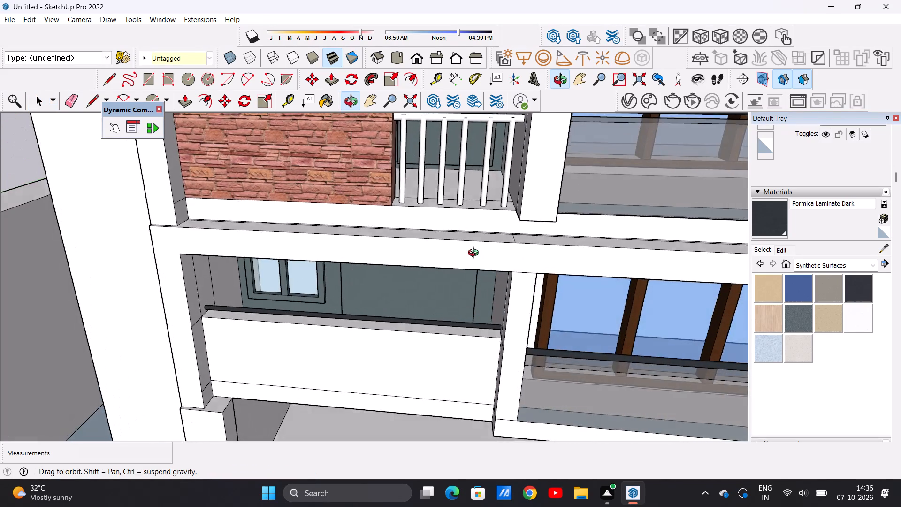
middle_click_drag(475, 254, 427, 334)
scroll(427, 334, "up", 1)
scroll(428, 334, "down", 14)
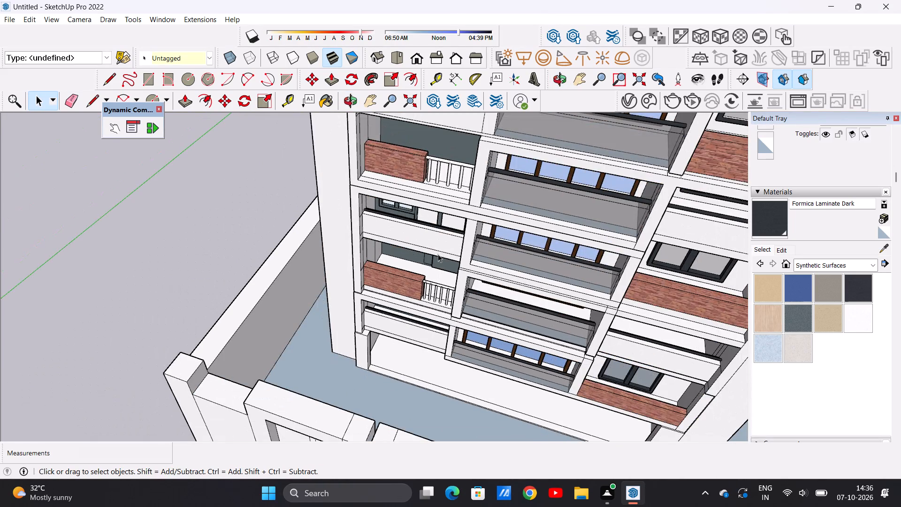
scroll(421, 279, "down", 2)
scroll(421, 294, "up", 1)
scroll(421, 302, "down", 5)
scroll(430, 241, "up", 6)
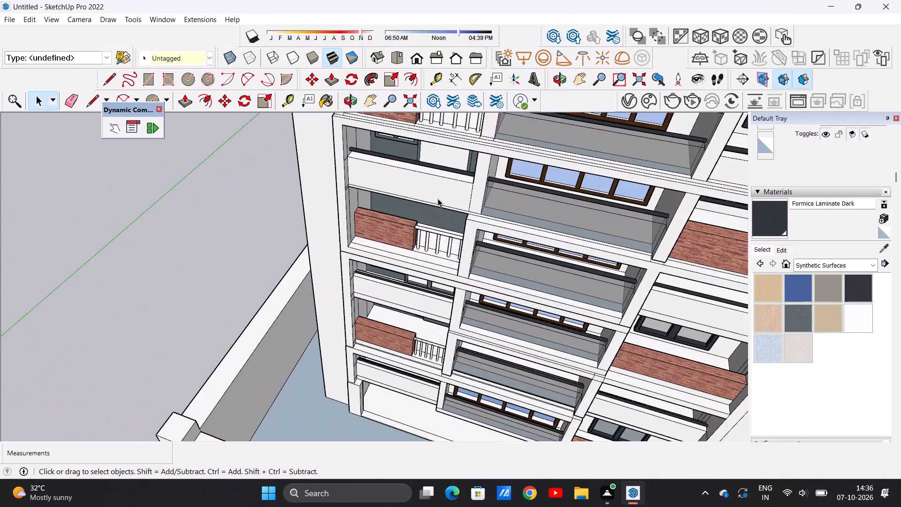
scroll(435, 192, "up", 1)
scroll(405, 367, "down", 4)
middle_click_drag(436, 341, 467, 304)
scroll(447, 331, "up", 5)
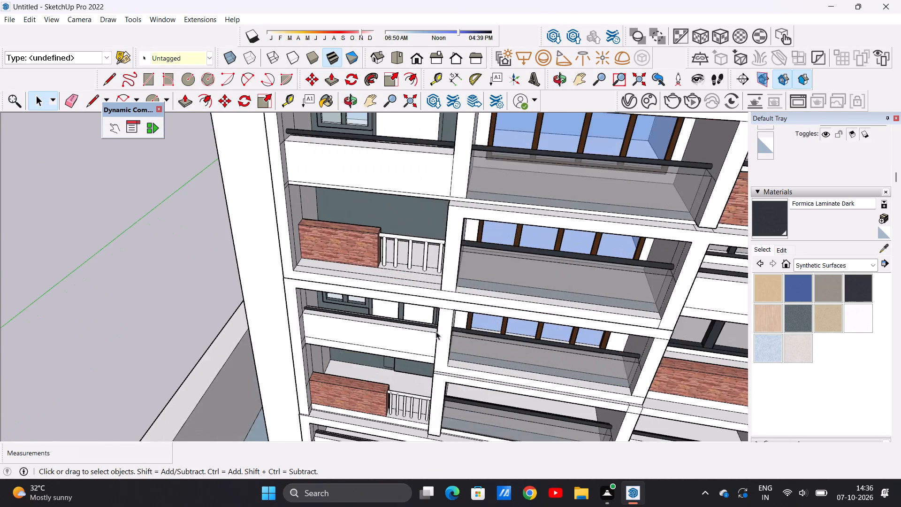
scroll(436, 331, "up", 14)
scroll(392, 353, "down", 4)
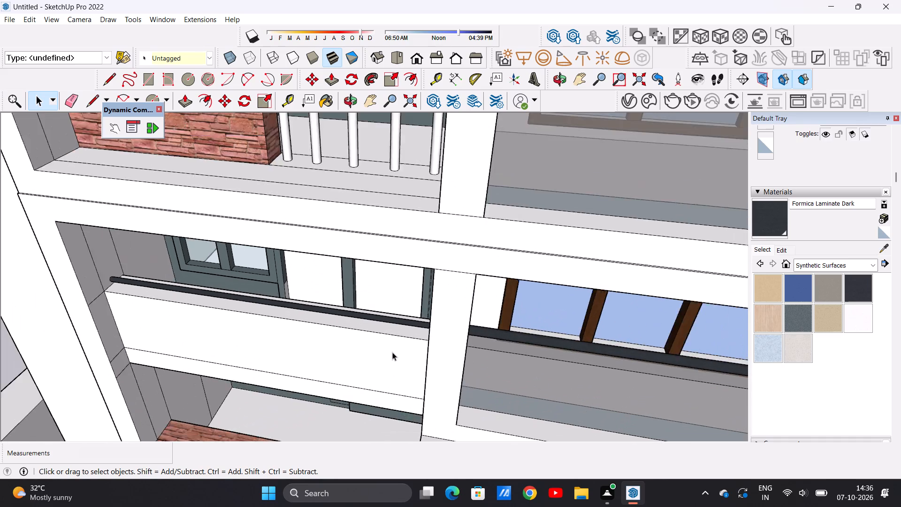
scroll(392, 352, "down", 18)
middle_click_drag(402, 322, 416, 214)
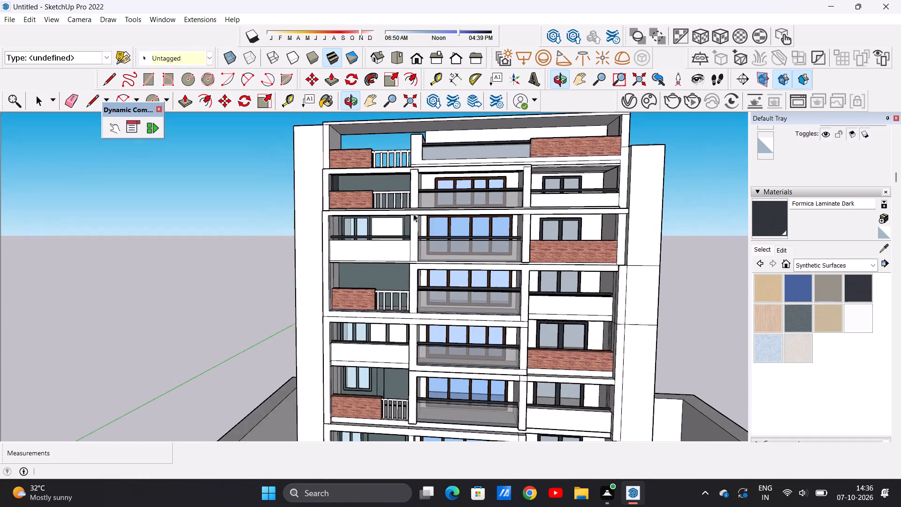
scroll(410, 213, "up", 1)
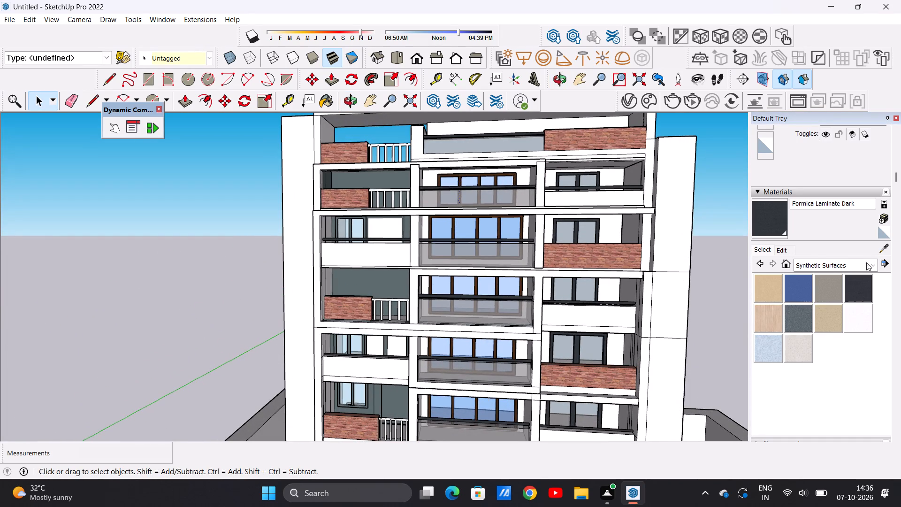
Paint the front and top of the upper white parapet on the facade's left-side balconies with Translucent Glass Safety from Glass and Mirrors.
left_click(872, 264)
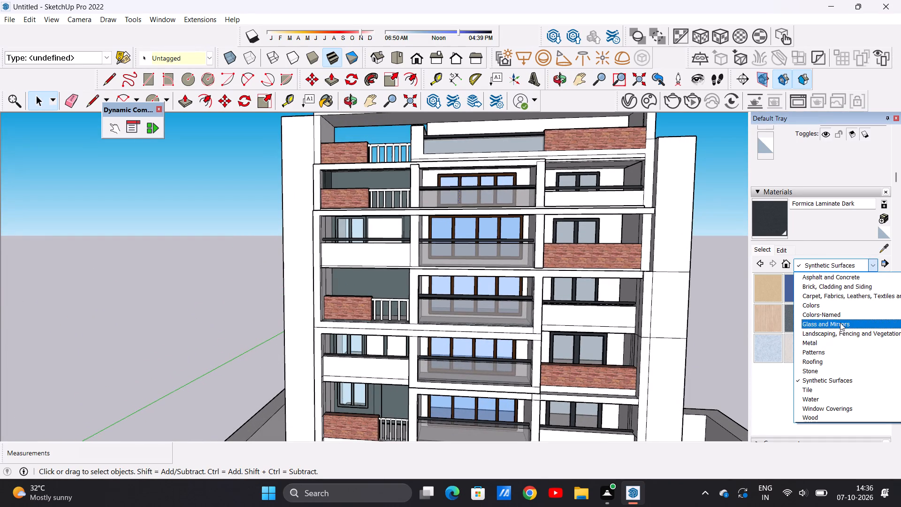
left_click(840, 323)
left_click(770, 355)
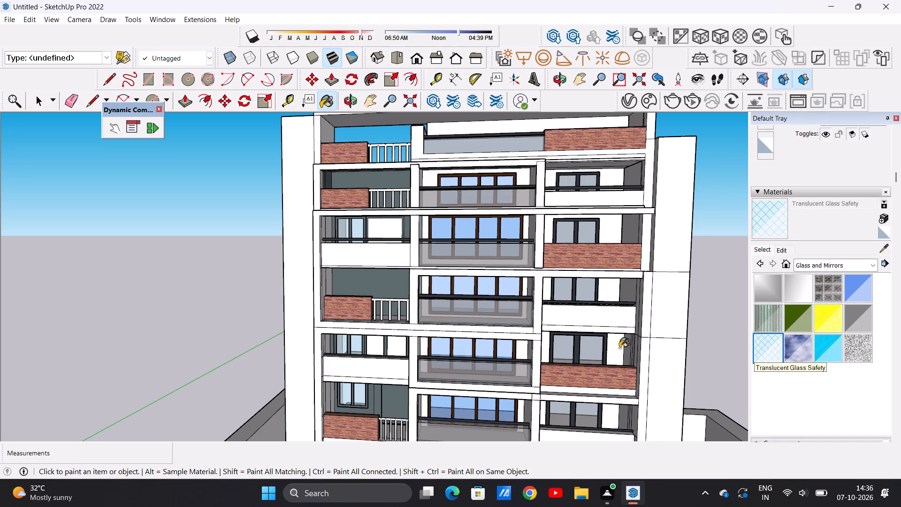
scroll(595, 361, "down", 2)
scroll(362, 220, "up", 4)
scroll(455, 278, "up", 5)
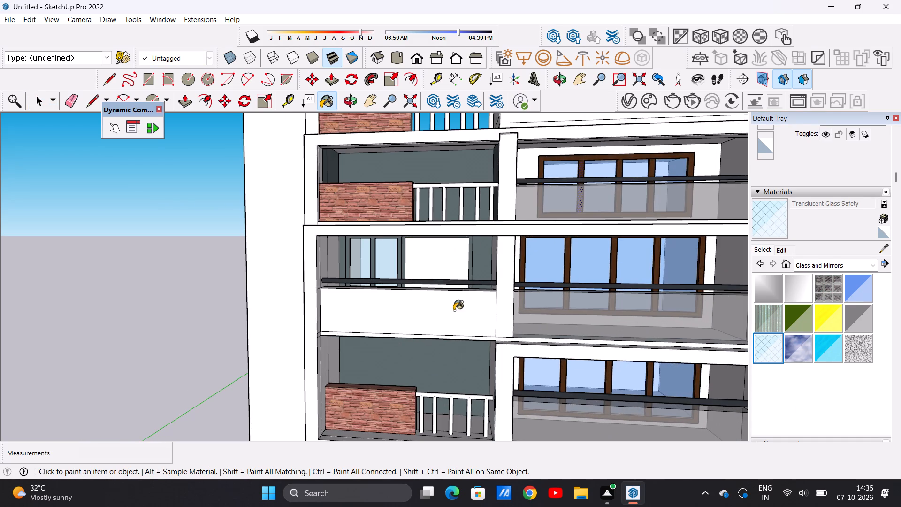
left_click(450, 313)
scroll(459, 296, "up", 6)
middle_click_drag(459, 285, 430, 337)
scroll(441, 306, "up", 6)
left_click(441, 305)
scroll(435, 297, "down", 12)
scroll(441, 273, "up", 1)
scroll(441, 273, "down", 2)
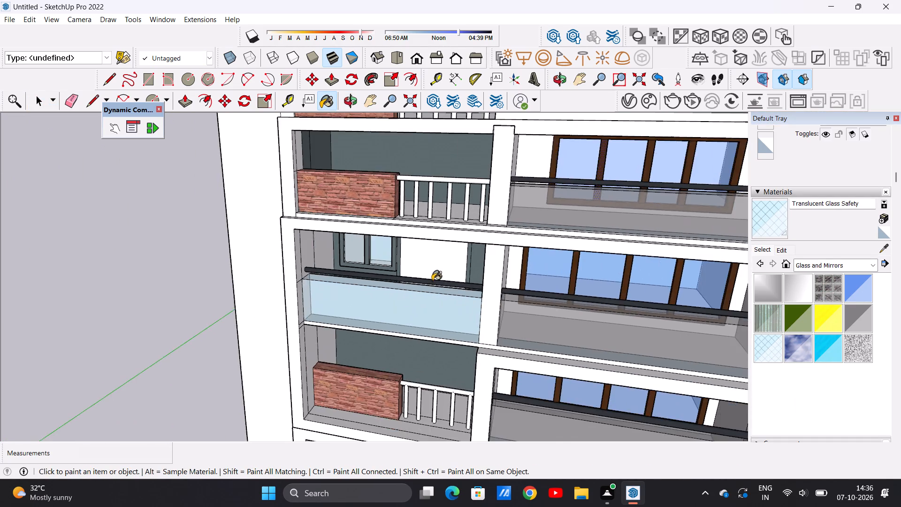
Paint the front and top faces of the white left-side balcony parapet two floors below with Translucent Glass Safety.
middle_click_drag(411, 323, 457, 250)
scroll(397, 272, "down", 10)
scroll(400, 382, "up", 4)
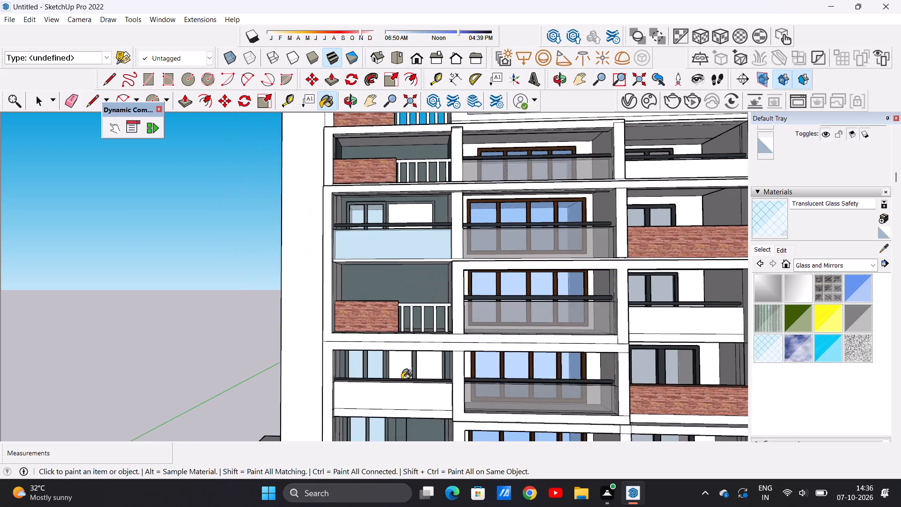
scroll(409, 299, "down", 6)
scroll(400, 359, "up", 12)
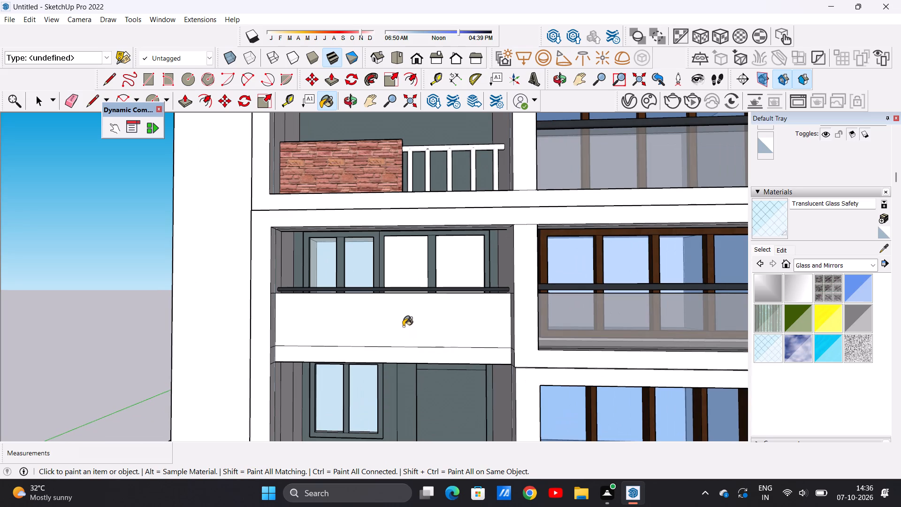
left_click(403, 326)
middle_click_drag(416, 301, 369, 377)
scroll(392, 310, "up", 5)
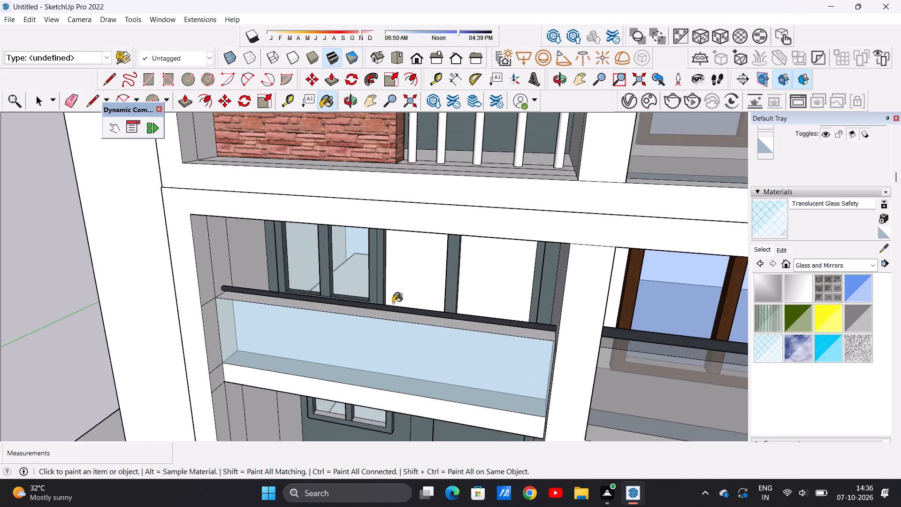
scroll(393, 303, "up", 4)
left_click(376, 326)
Paint the inner face of that same left-side balcony parapet with Translucent Glass Safety and return to the front view.
middle_click_drag(401, 310, 369, 330)
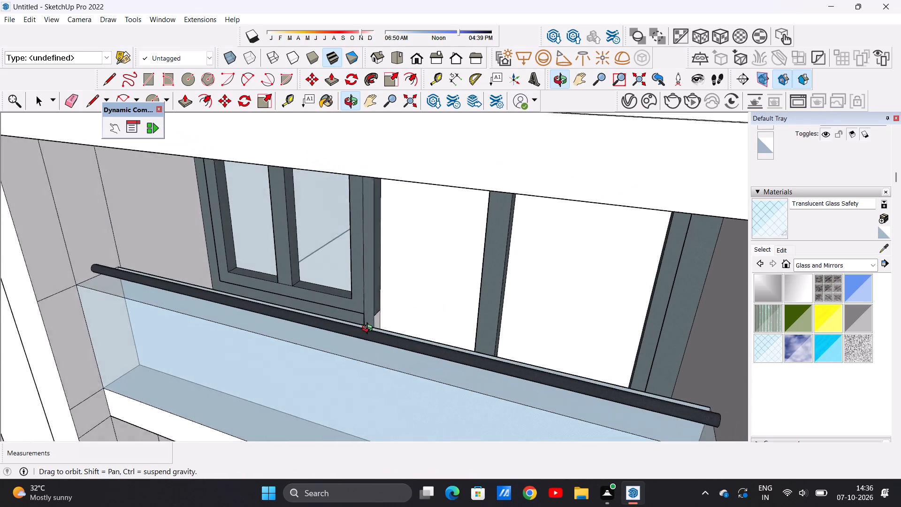
middle_click_drag(369, 330, 309, 332)
scroll(320, 319, "up", 5)
middle_click_drag(325, 315, 321, 320)
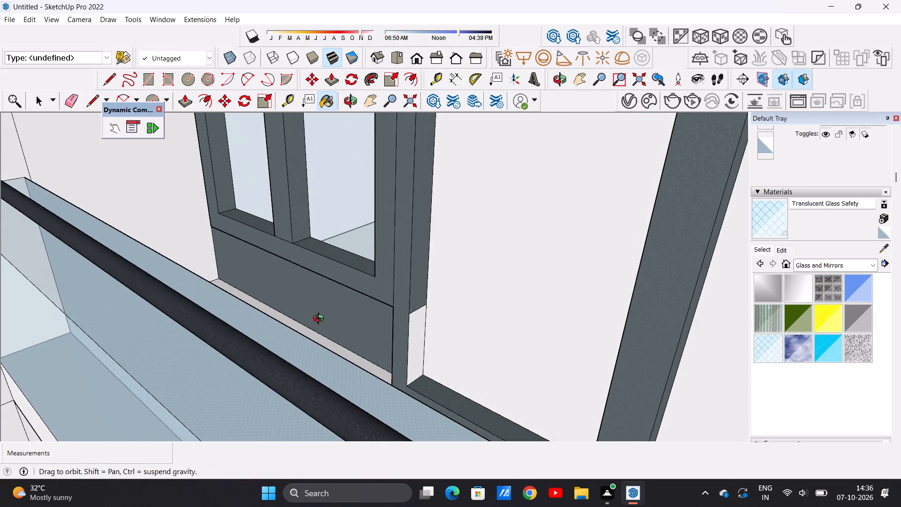
middle_click_drag(321, 320, 296, 346)
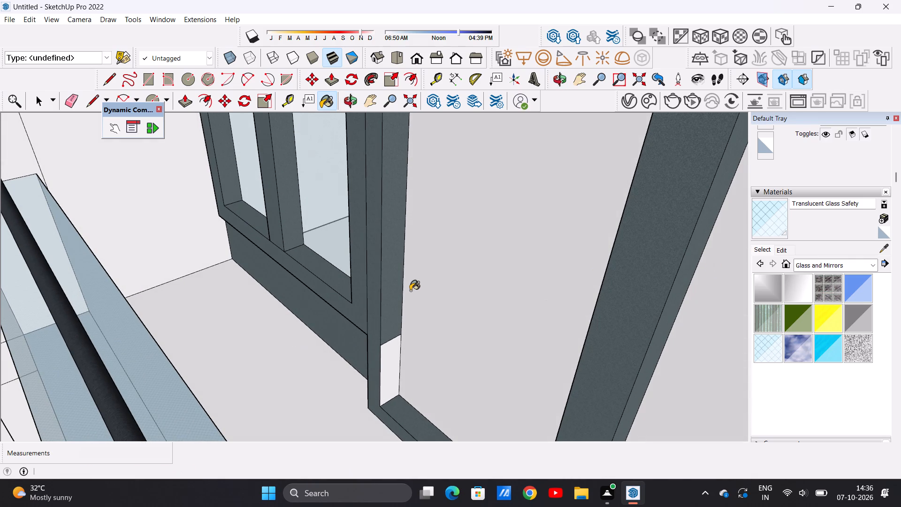
middle_click_drag(387, 298, 388, 284)
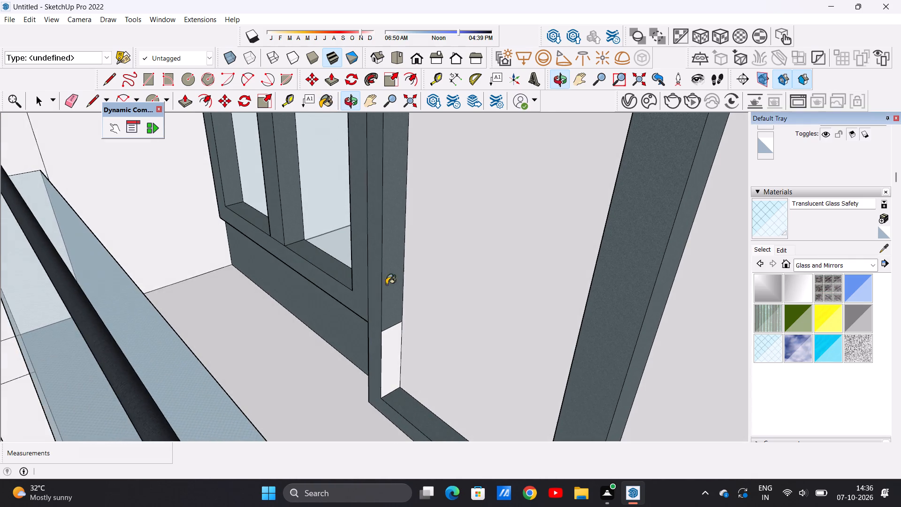
scroll(353, 313, "up", 5)
scroll(400, 263, "down", 13)
scroll(401, 320, "up", 1)
scroll(399, 322, "down", 1)
scroll(398, 323, "up", 2)
middle_click_drag(425, 313, 410, 320)
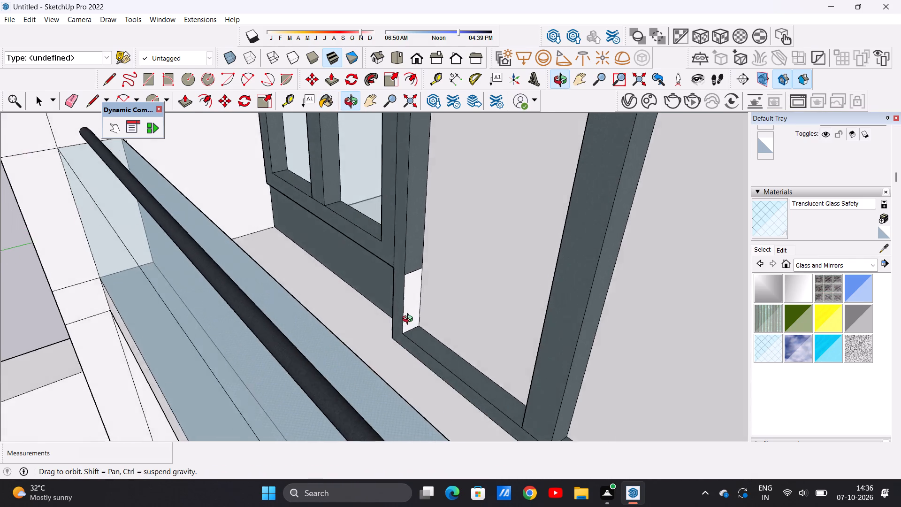
middle_click_drag(410, 320, 364, 313)
middle_click_drag(420, 300, 404, 301)
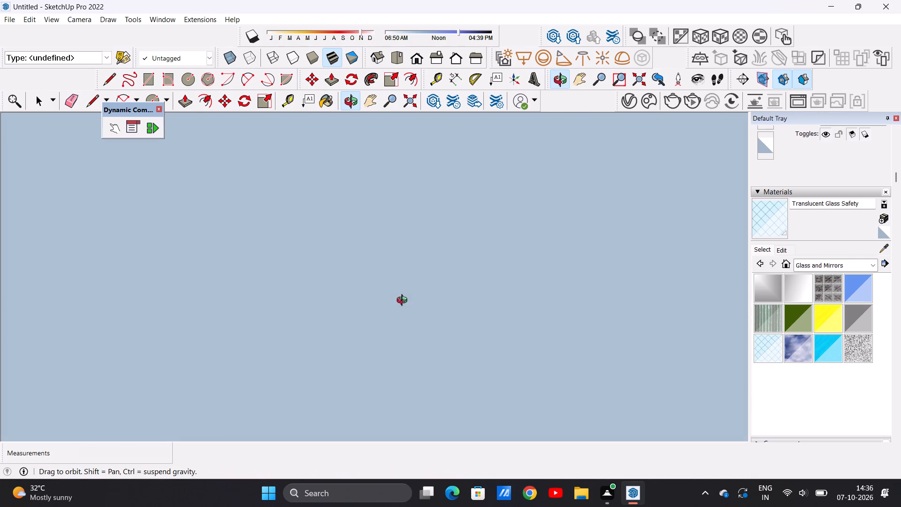
middle_click_drag(404, 301, 443, 289)
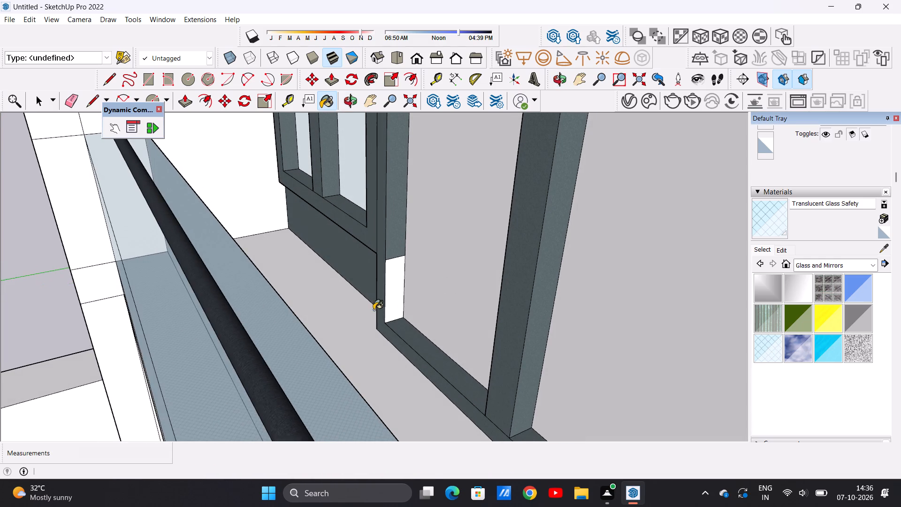
scroll(374, 309, "up", 1)
middle_click_drag(377, 302, 364, 309)
middle_click_drag(475, 276, 445, 290)
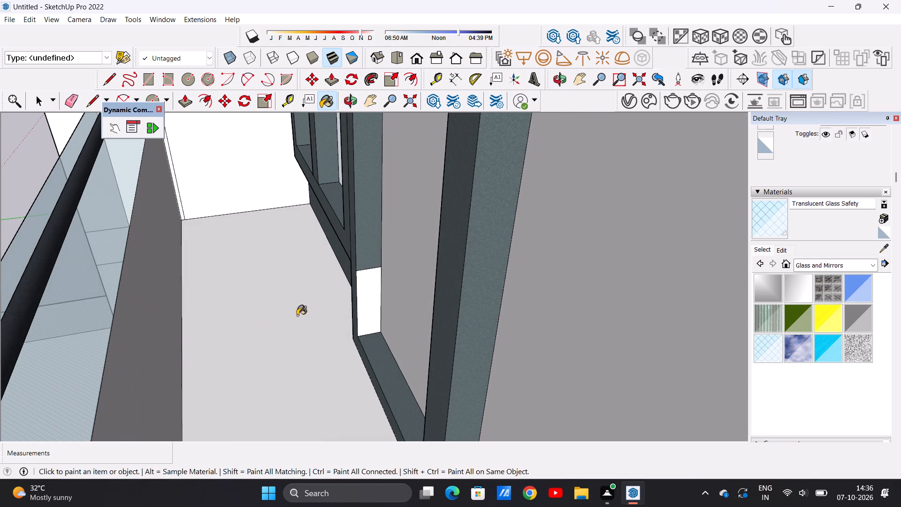
left_click(130, 323)
scroll(227, 311, "down", 7)
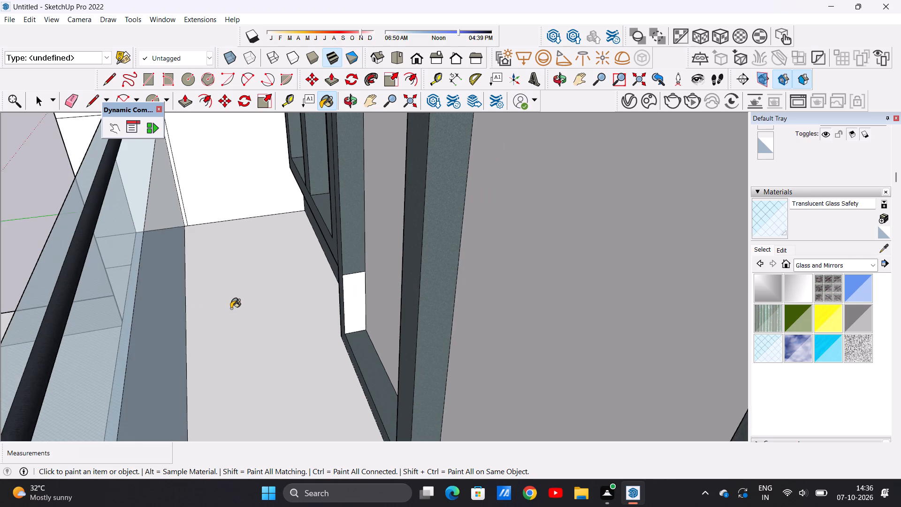
scroll(231, 308, "down", 20)
scroll(231, 308, "down", 20)
scroll(231, 308, "down", 14)
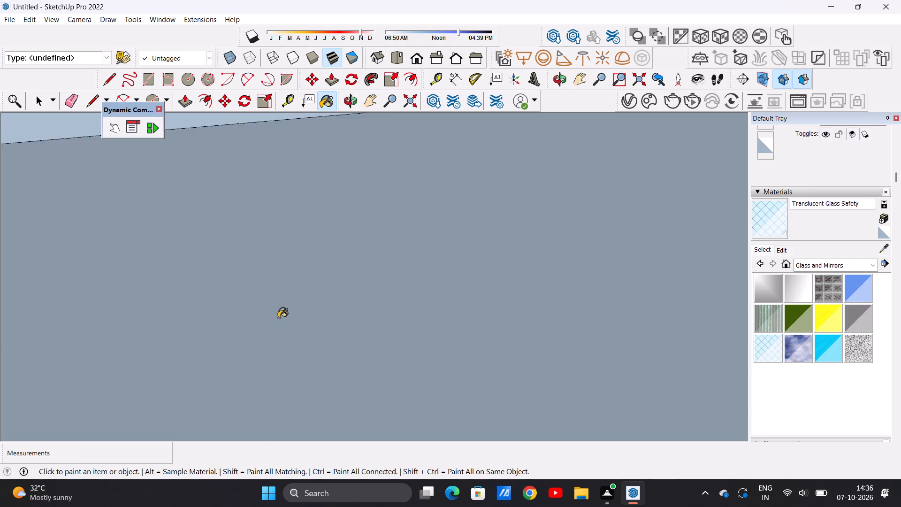
scroll(278, 318, "down", 20)
scroll(278, 318, "down", 5)
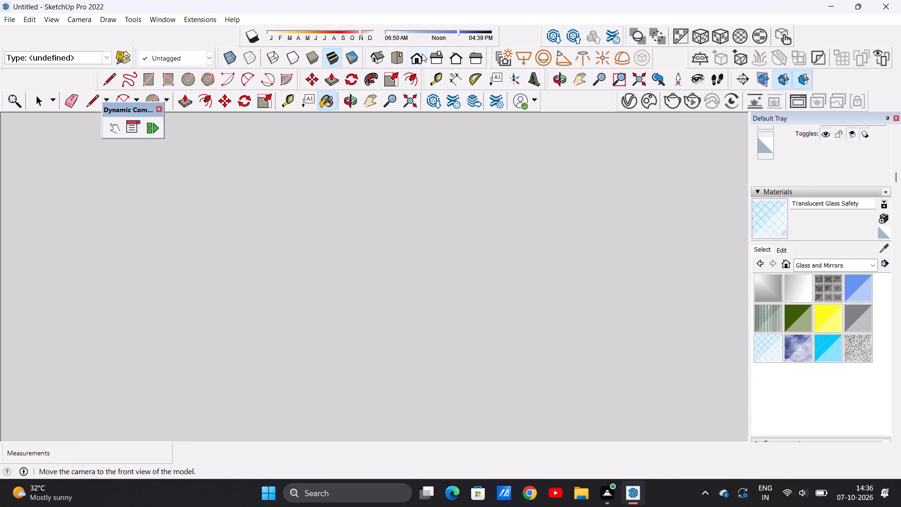
left_click(414, 54)
Paint the inner face of the upper left-side glass parapet with Translucent Glass Safety and return to the front view.
scroll(386, 292, "down", 20)
scroll(386, 292, "down", 14)
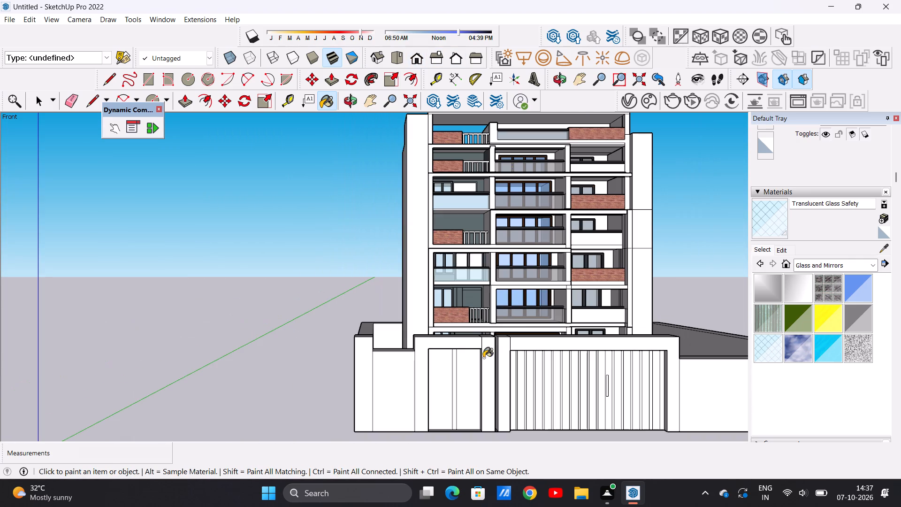
scroll(497, 205, "up", 12)
middle_click_drag(461, 193, 359, 290)
scroll(393, 201, "up", 7)
scroll(377, 270, "up", 6)
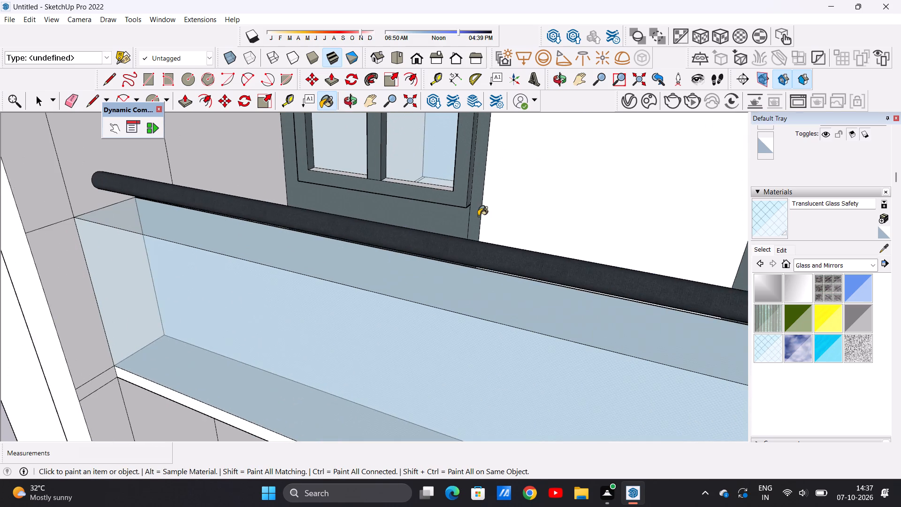
middle_click_drag(478, 216, 374, 216)
scroll(291, 275, "up", 4)
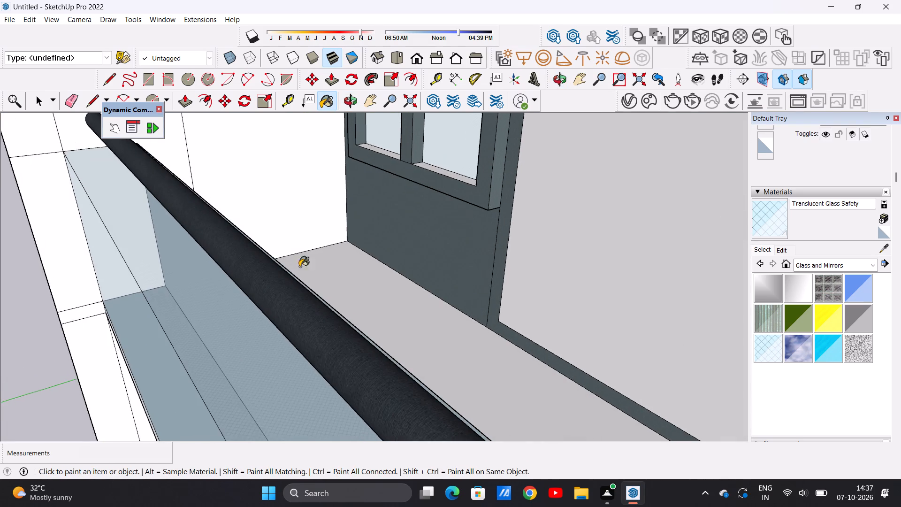
middle_click_drag(349, 255, 306, 255)
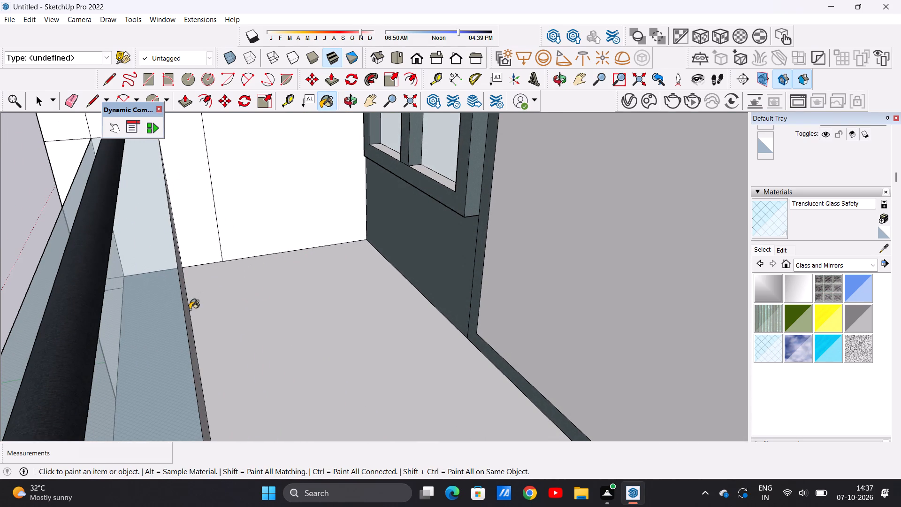
left_click(188, 310)
scroll(202, 303, "down", 10)
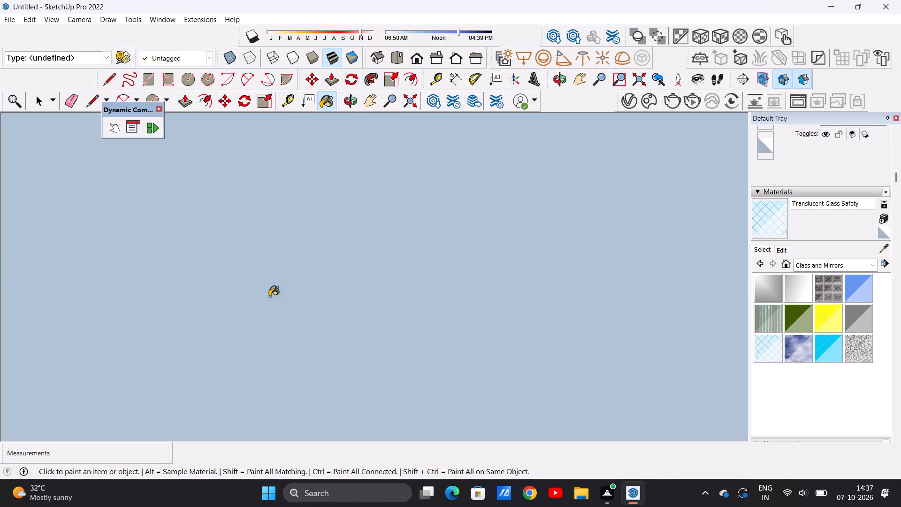
scroll(269, 296, "down", 20)
scroll(269, 296, "down", 20)
scroll(269, 296, "down", 13)
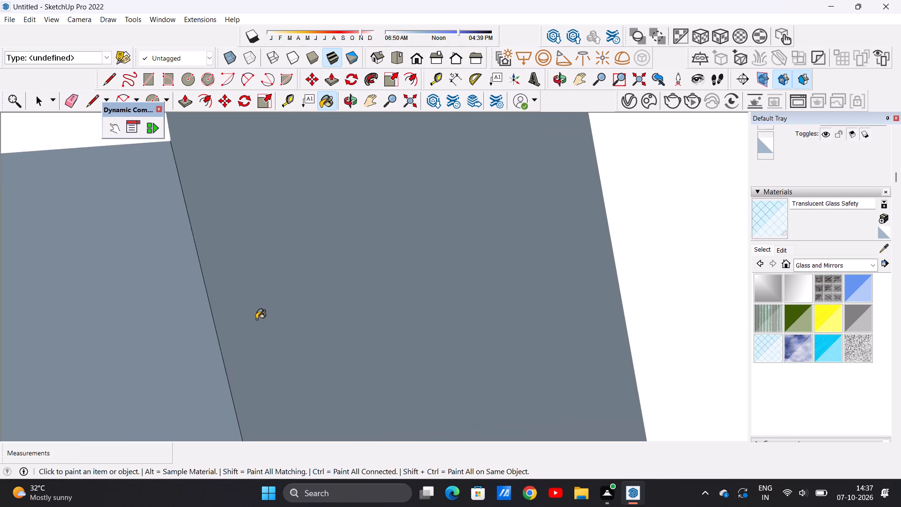
scroll(256, 319, "down", 20)
scroll(256, 319, "down", 20)
scroll(256, 319, "down", 13)
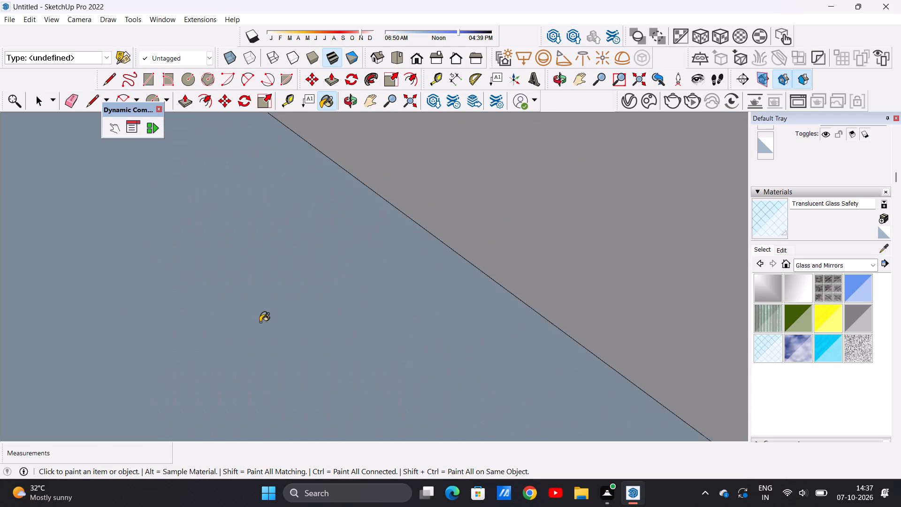
scroll(260, 322, "down", 3)
left_click(413, 56)
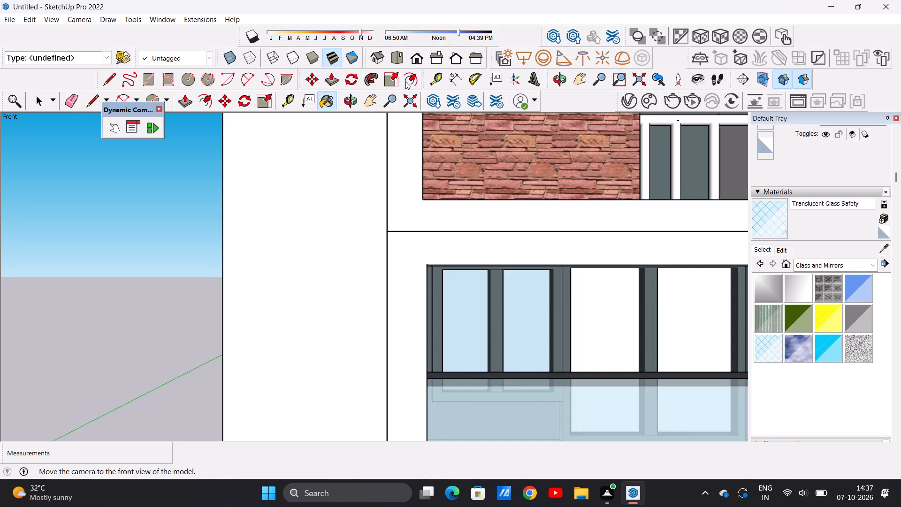
Paint the front and top faces of the lowest left-side balcony's white parapet with Translucent Glass Safety.
scroll(405, 264, "down", 17)
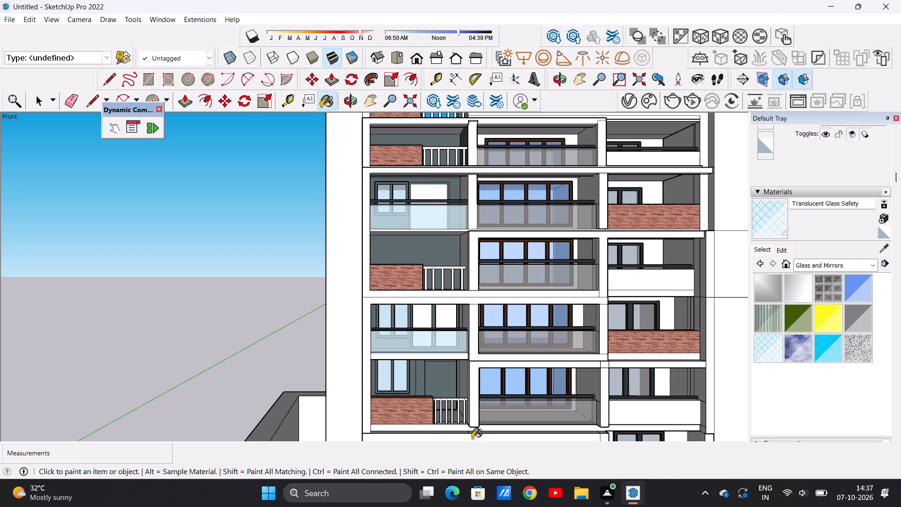
scroll(407, 168, "down", 4)
scroll(436, 362, "up", 11)
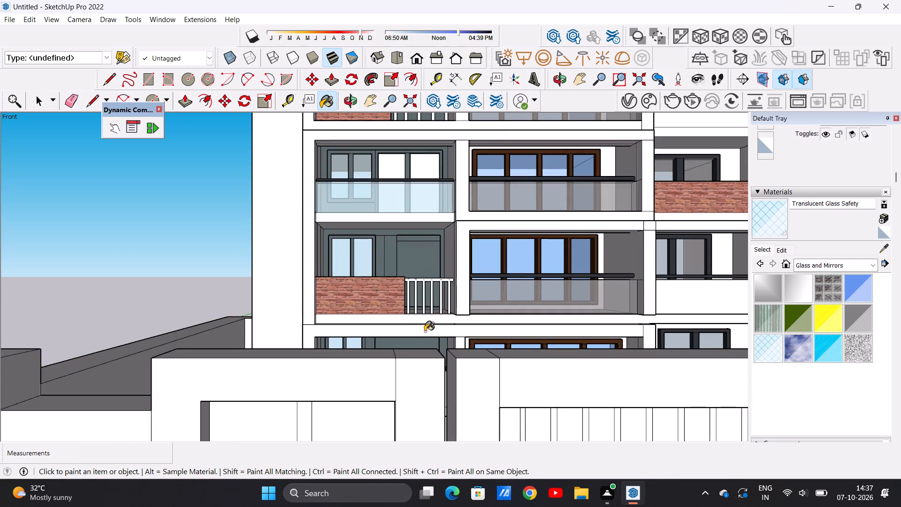
middle_click_drag(425, 331, 406, 393)
scroll(405, 400, "up", 14)
scroll(422, 365, "down", 2)
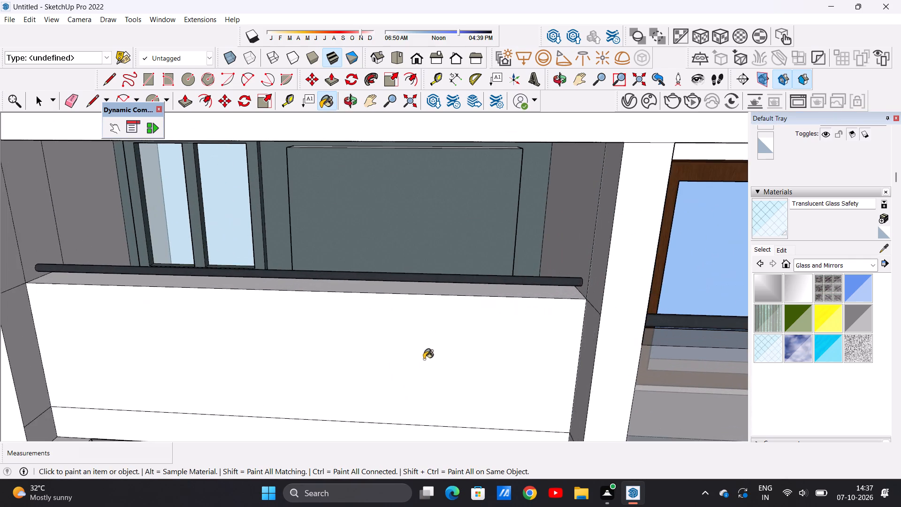
scroll(424, 359, "down", 7)
middle_click_drag(440, 419, 428, 441)
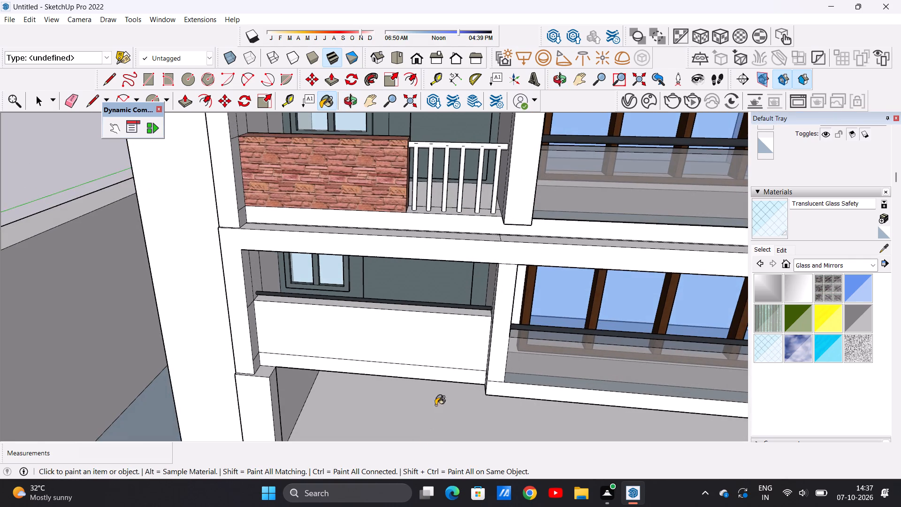
scroll(447, 350, "up", 5)
left_click_drag(445, 325, 443, 330)
left_click(445, 288)
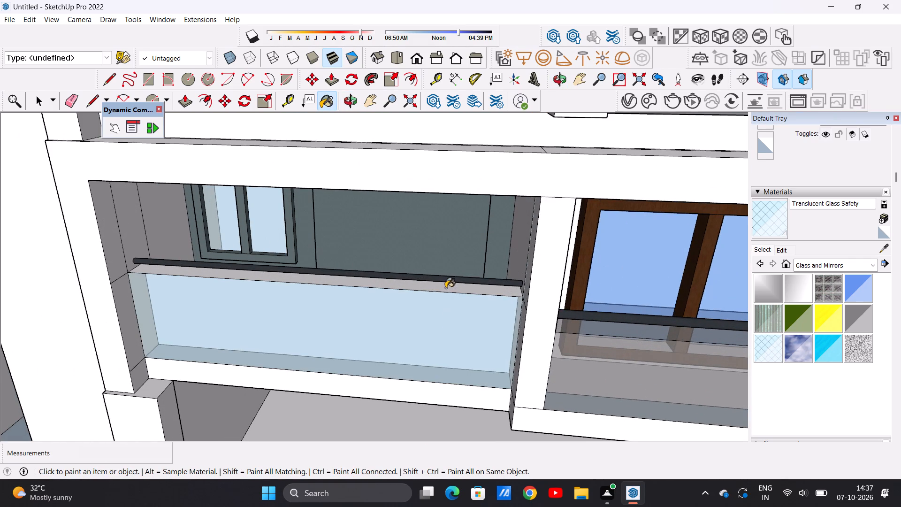
Paint the inner face of the lowest left-side balcony's parapet with Translucent Glass Safety and return to the front view.
middle_click_drag(464, 254, 362, 271)
scroll(362, 271, "up", 2)
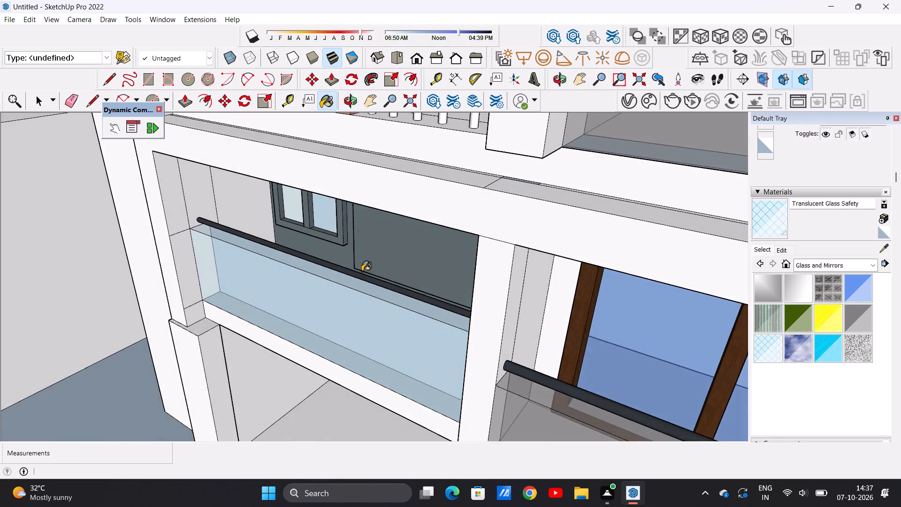
scroll(362, 271, "up", 8)
middle_click_drag(343, 269, 265, 267)
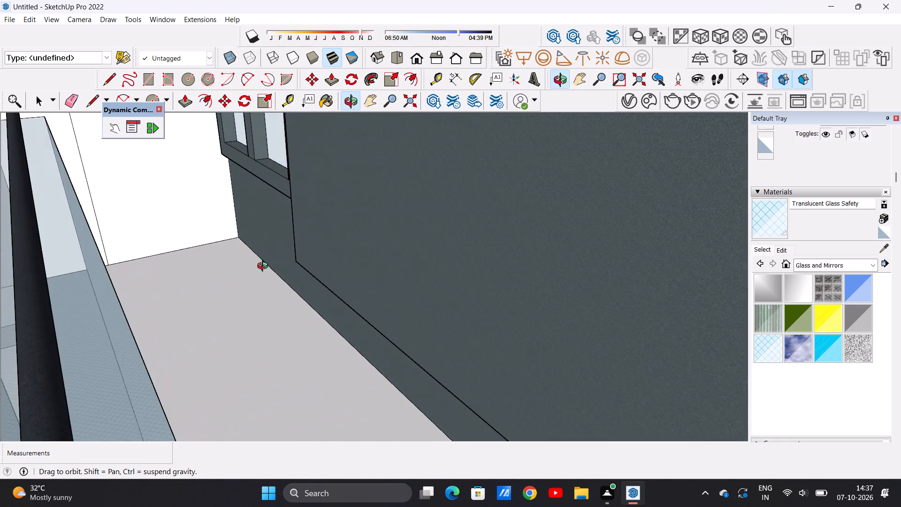
middle_click_drag(265, 267, 248, 274)
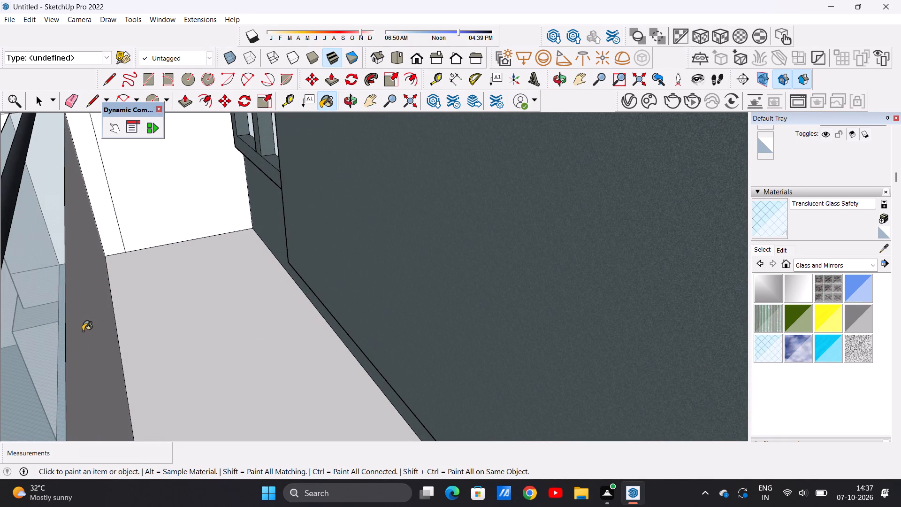
left_click(81, 332)
left_click(413, 56)
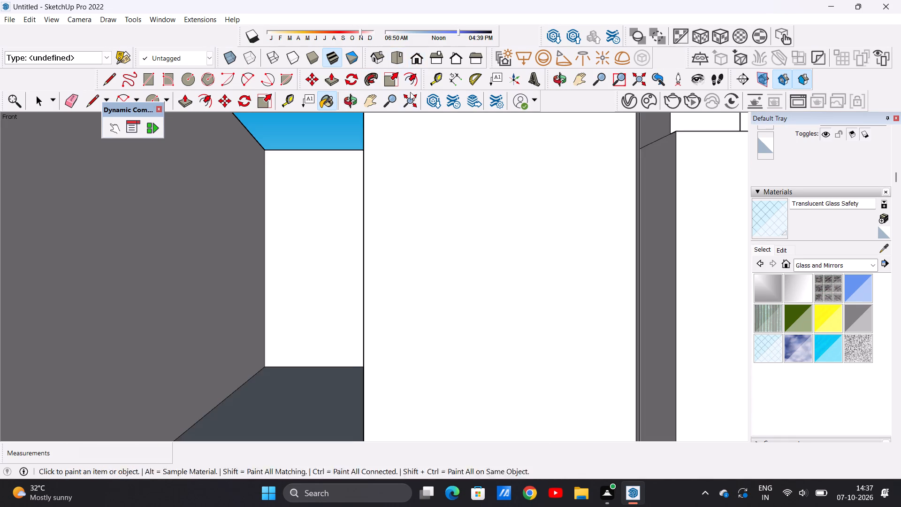
Inspect the finished glass parapets of the left-side balconies and the whole front facade from above and from the front.
scroll(385, 329, "down", 20)
scroll(385, 329, "down", 20)
scroll(385, 329, "down", 9)
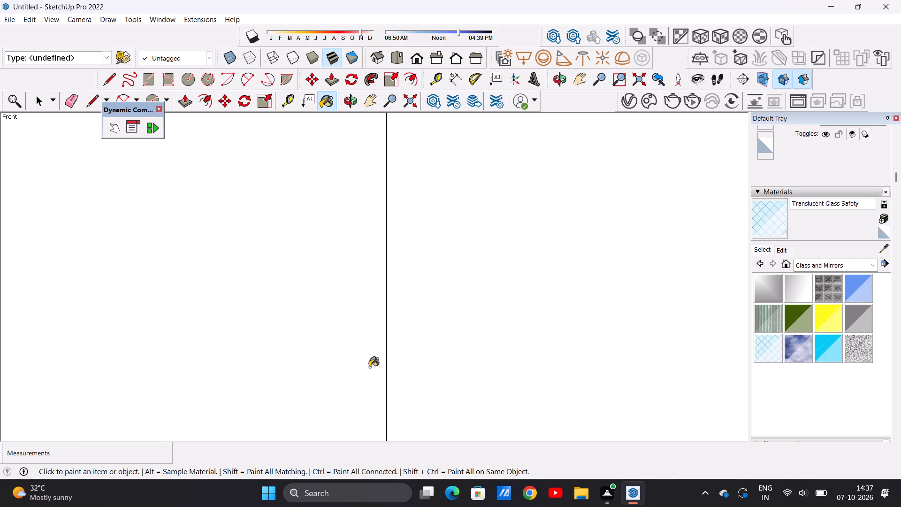
scroll(369, 367, "down", 20)
scroll(369, 367, "down", 20)
scroll(369, 367, "down", 5)
scroll(389, 320, "up", 6)
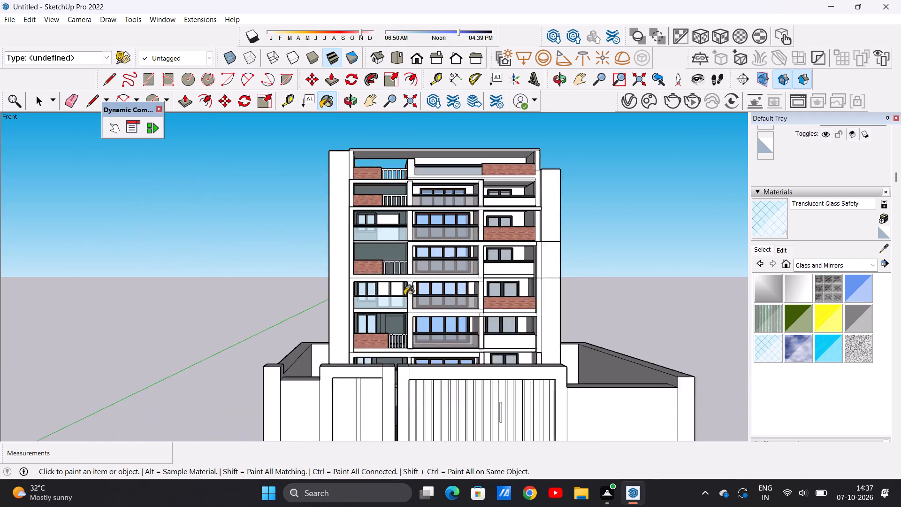
scroll(405, 295, "up", 3)
middle_click_drag(416, 303, 385, 389)
scroll(390, 386, "up", 11)
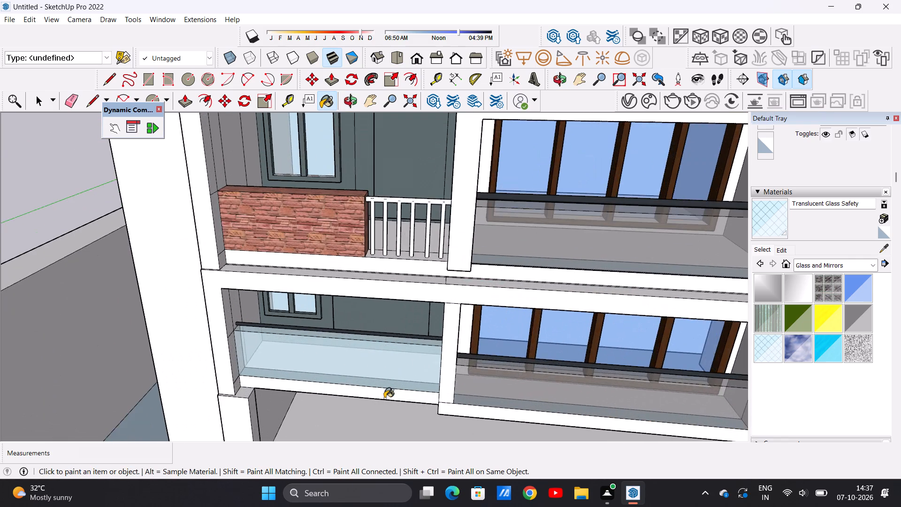
scroll(384, 398, "up", 1)
scroll(384, 398, "down", 16)
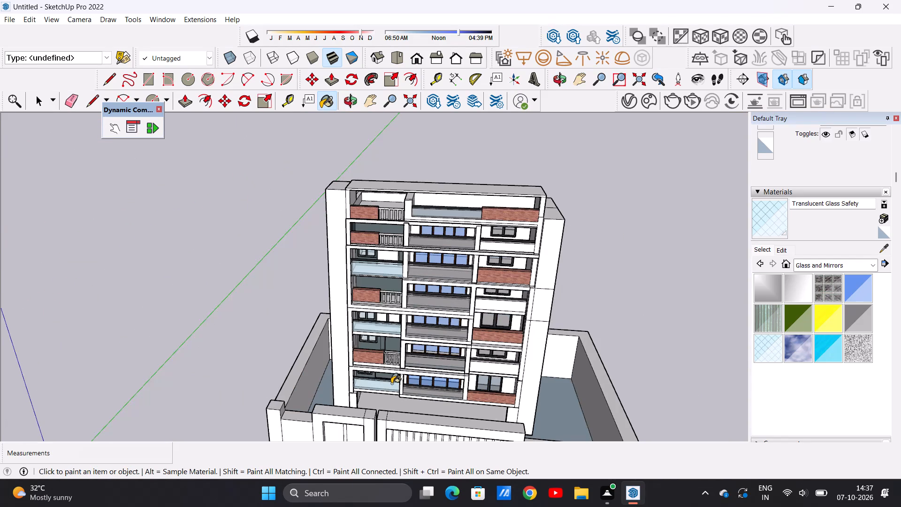
scroll(279, 133, "down", 10)
middle_click_drag(298, 250, 330, 197)
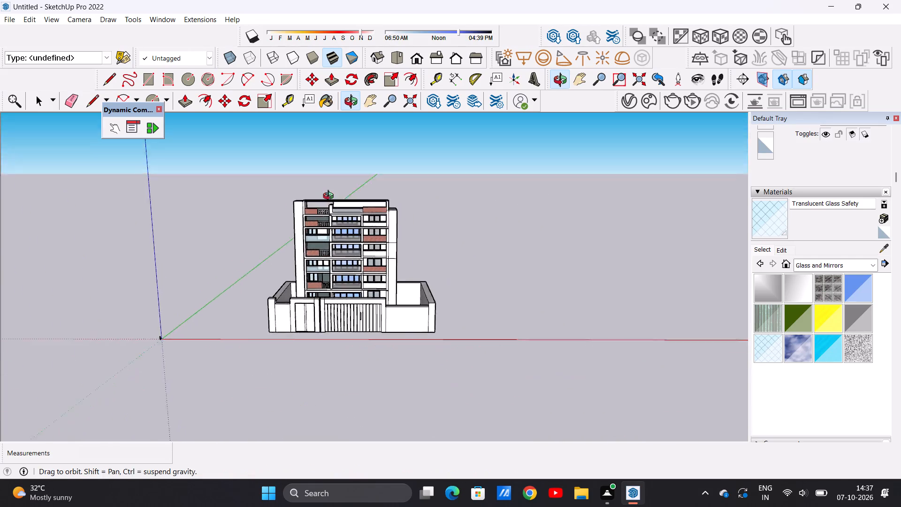
middle_click_drag(330, 197, 344, 168)
Paint the front face of the white right-side balcony parapet just below the roof terrace with Translucent Glass Safety.
scroll(360, 224, "up", 7)
scroll(395, 268, "up", 10)
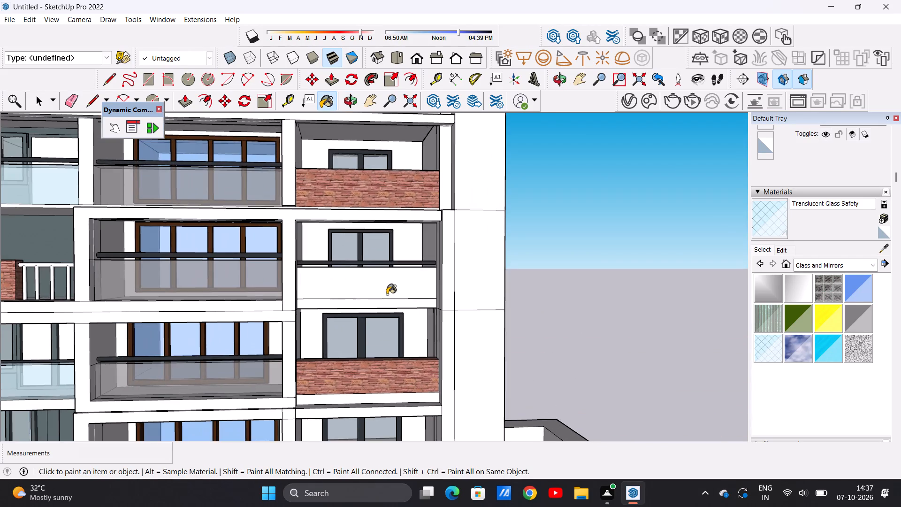
scroll(292, 308, "down", 9)
scroll(328, 218, "up", 5)
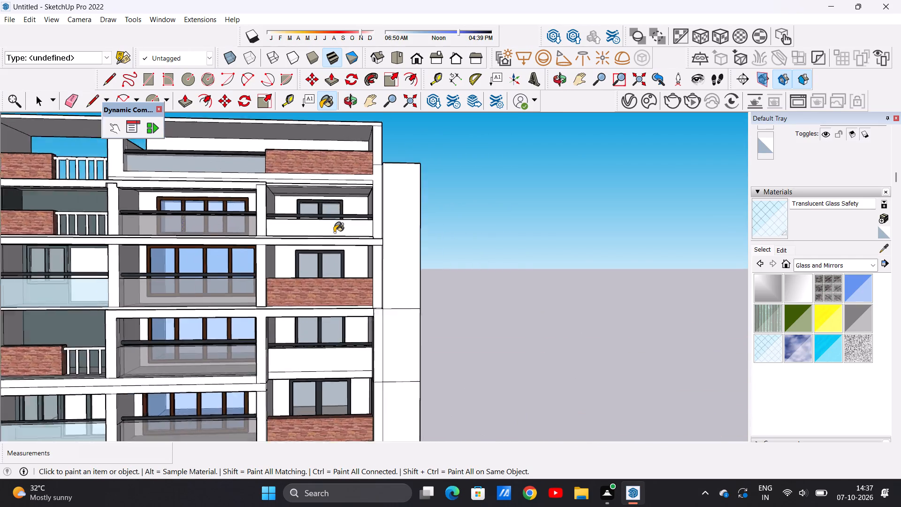
scroll(334, 232, "up", 9)
middle_click_drag(337, 224, 315, 278)
scroll(314, 300, "down", 12)
scroll(326, 289, "up", 4)
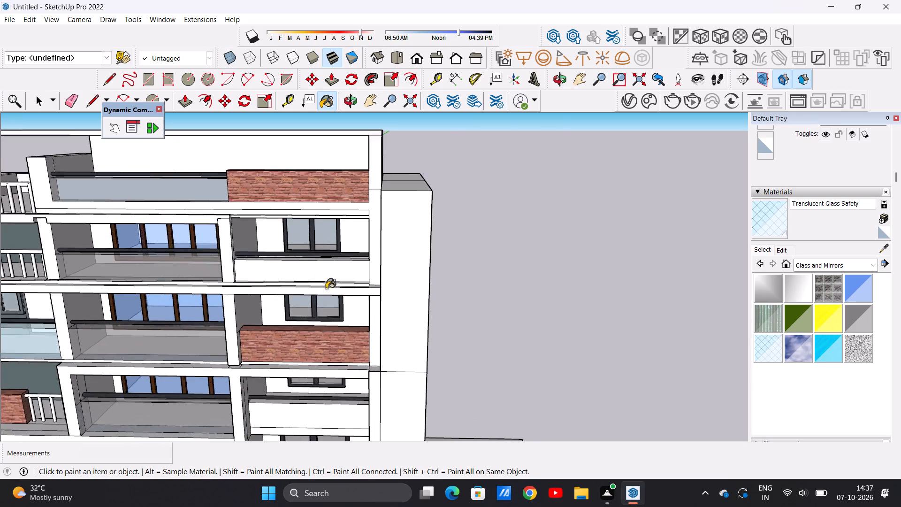
scroll(326, 289, "up", 8)
left_click(333, 269)
scroll(339, 268, "down", 10)
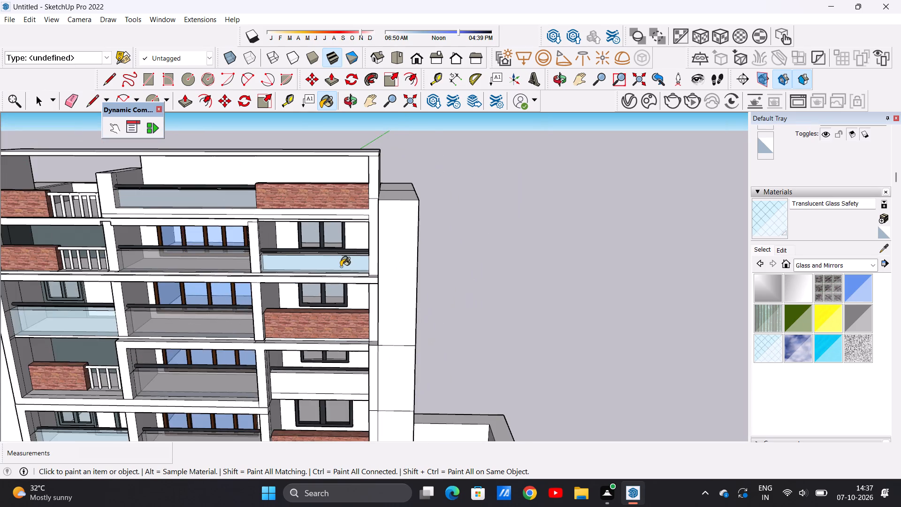
Paint the top face of that same upper right-side balcony parapet with Translucent Glass Safety.
scroll(344, 259, "up", 5)
middle_click_drag(324, 248, 300, 302)
scroll(305, 281, "up", 6)
left_click(300, 269)
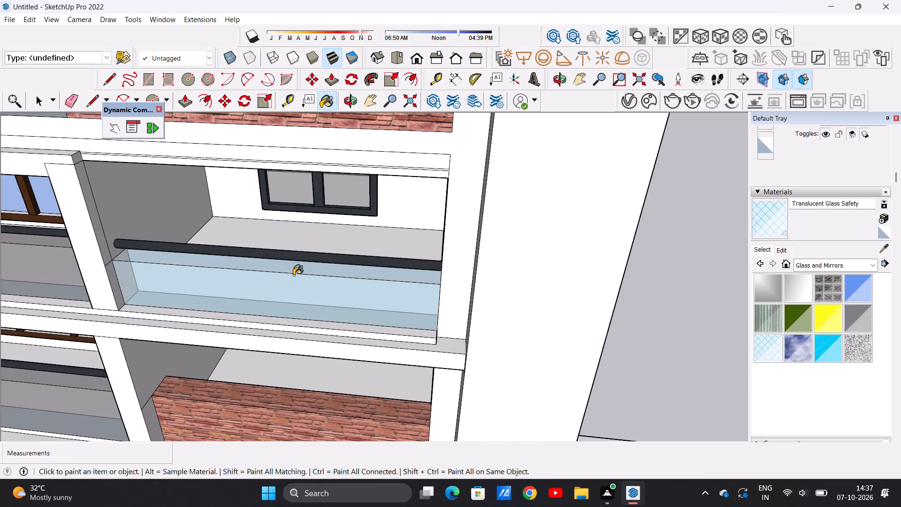
scroll(287, 279, "down", 20)
scroll(287, 279, "down", 2)
middle_click_drag(252, 292, 266, 229)
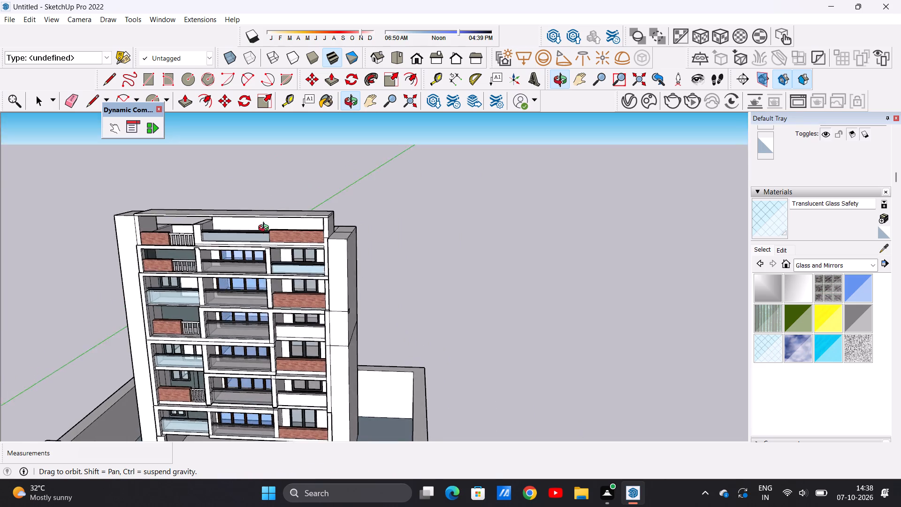
middle_click_drag(266, 229, 264, 211)
scroll(255, 273, "up", 13)
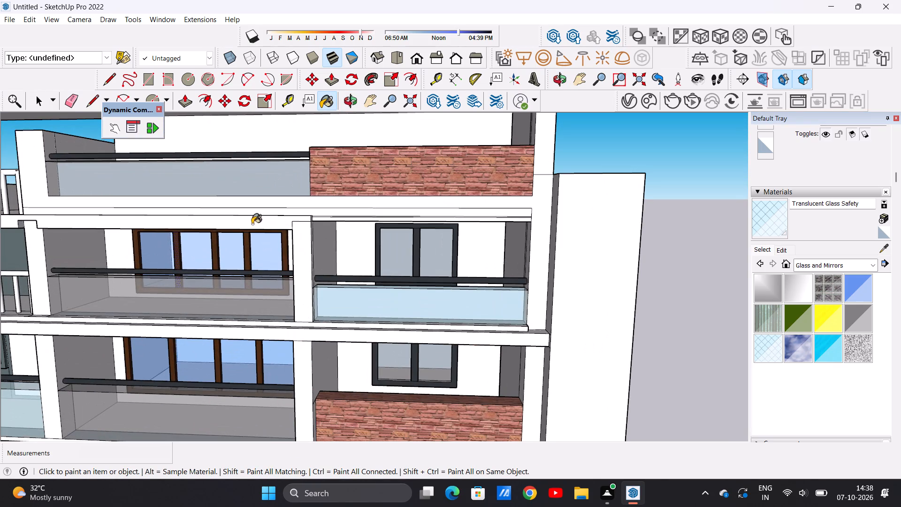
scroll(251, 237, "down", 4)
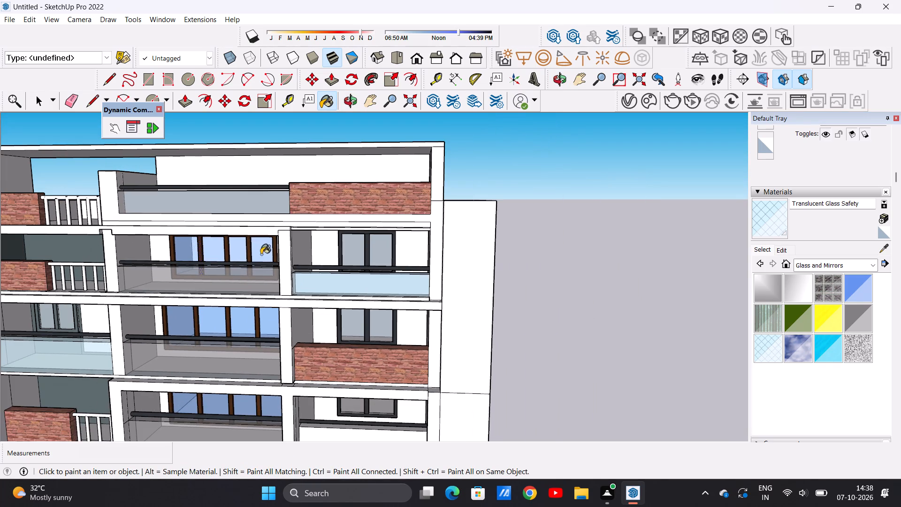
scroll(294, 239, "down", 3)
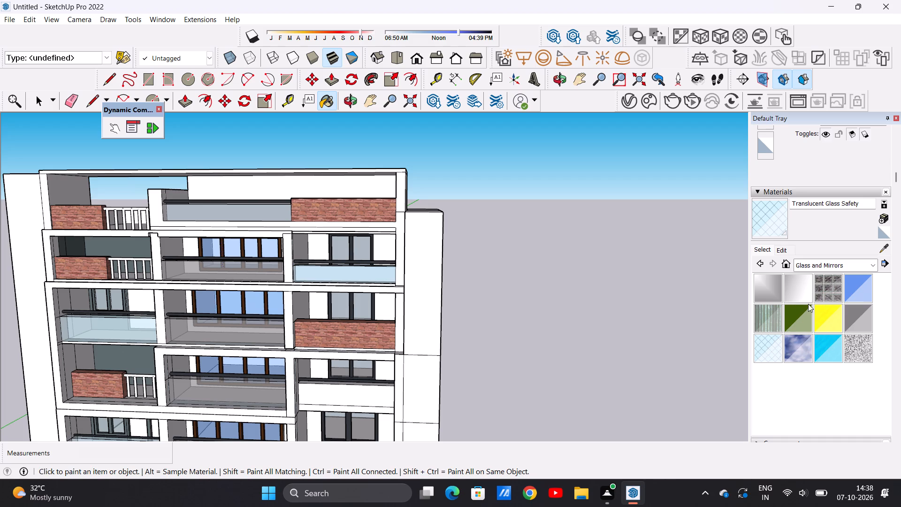
Paint the inner face of the roof terrace's central glass parapet with Translucent Glass Gray and return to the front view.
left_click(853, 323)
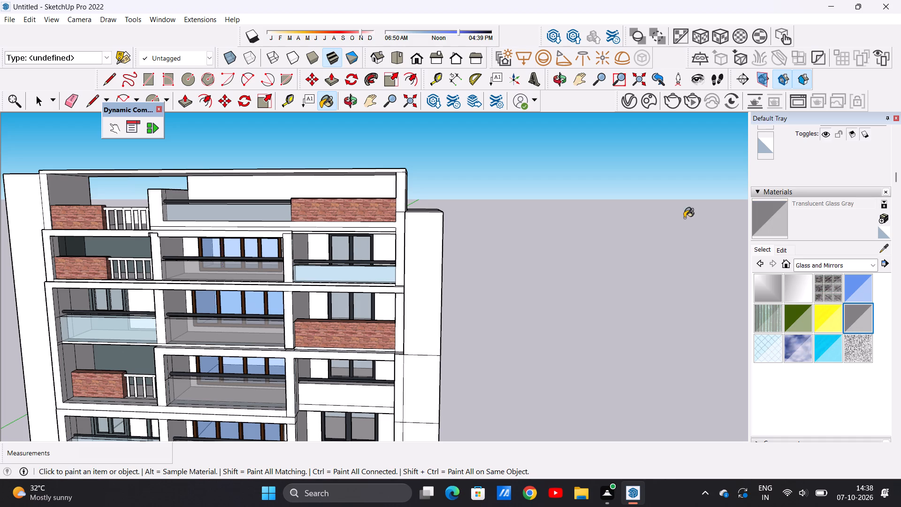
middle_click_drag(222, 196, 183, 246)
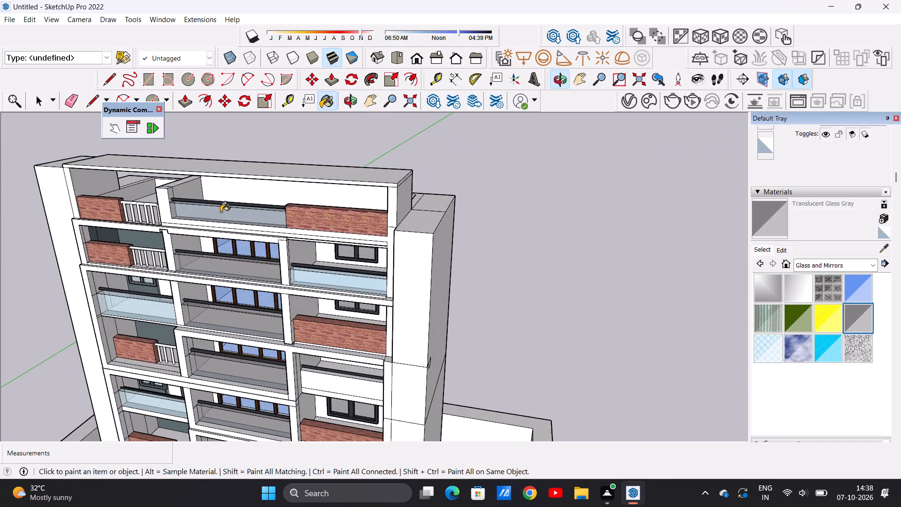
scroll(222, 210, "up", 20)
middle_click_drag(319, 185, 259, 231)
scroll(161, 246, "down", 4)
scroll(215, 505, "up", 7)
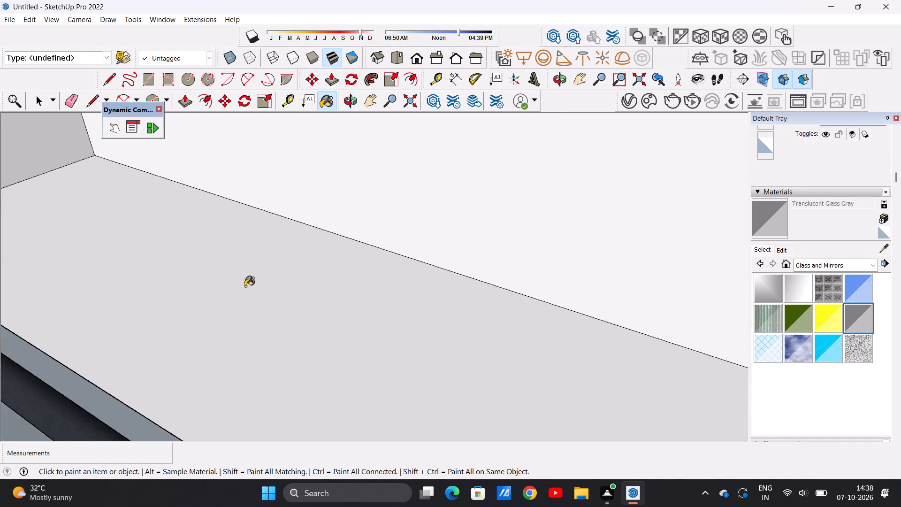
scroll(245, 286, "up", 2)
middle_click_drag(248, 258, 161, 238)
scroll(202, 264, "down", 2)
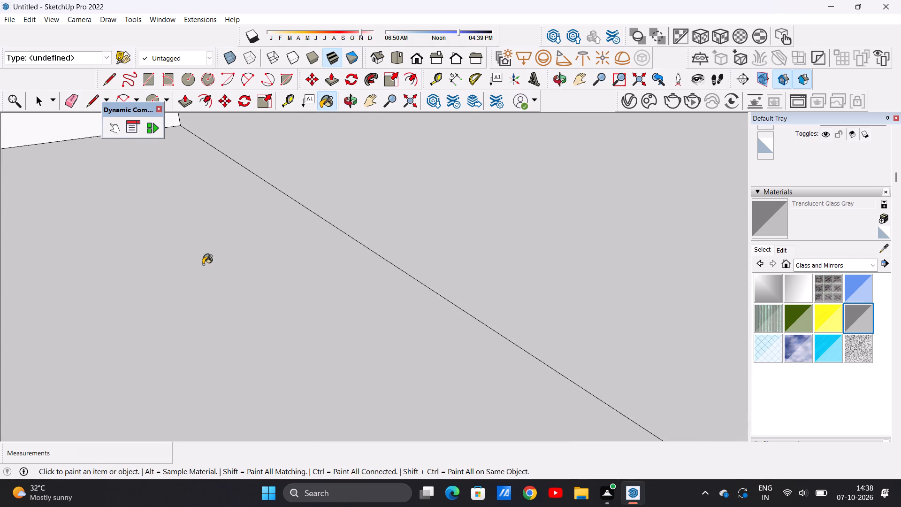
scroll(203, 264, "down", 19)
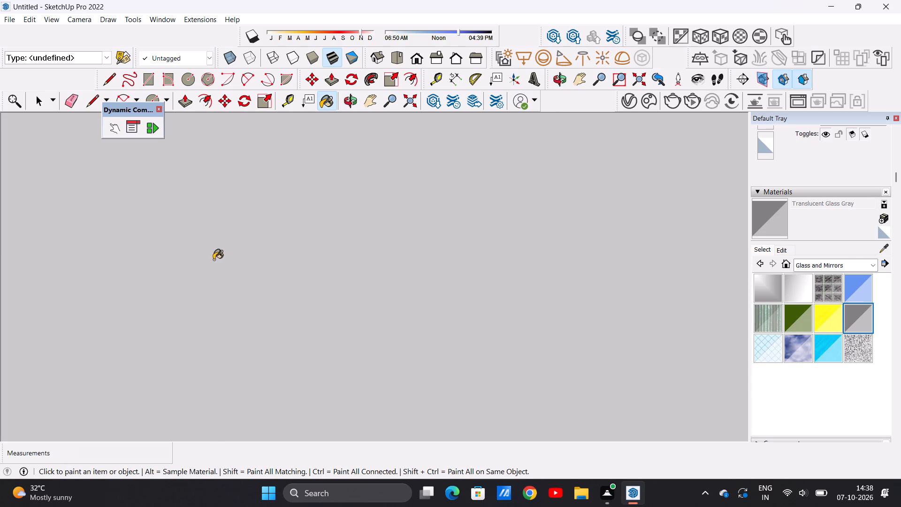
middle_click_drag(198, 284, 283, 214)
scroll(258, 305, "down", 15)
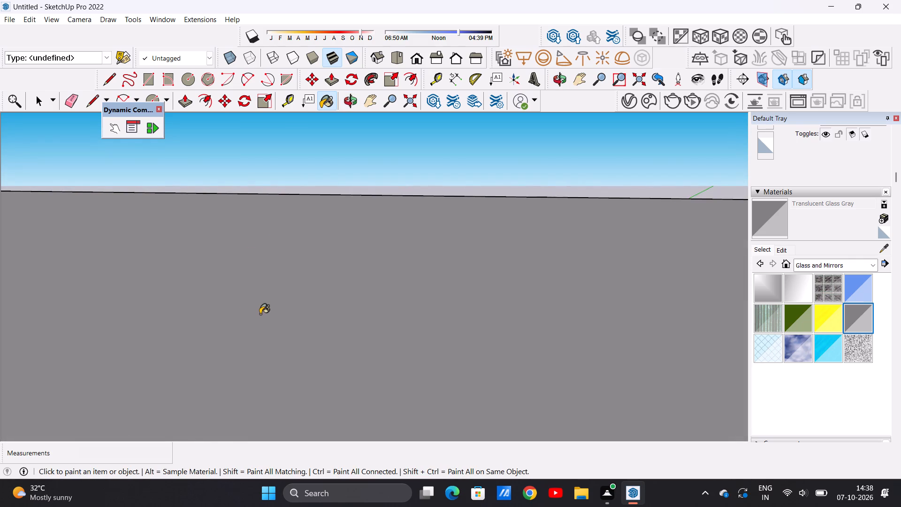
scroll(260, 314, "down", 20)
scroll(260, 314, "down", 20)
scroll(260, 314, "down", 7)
scroll(256, 351, "up", 6)
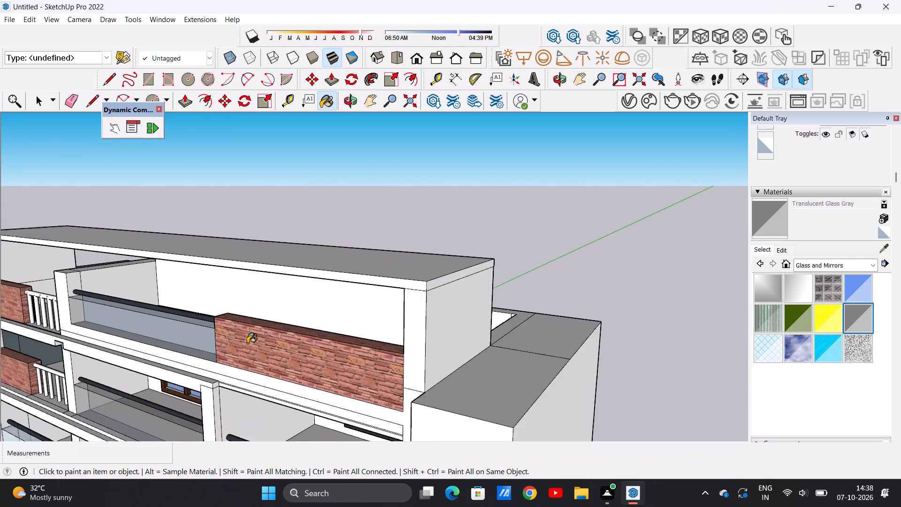
scroll(247, 343, "up", 2)
middle_click_drag(238, 305, 185, 315)
scroll(185, 315, "up", 9)
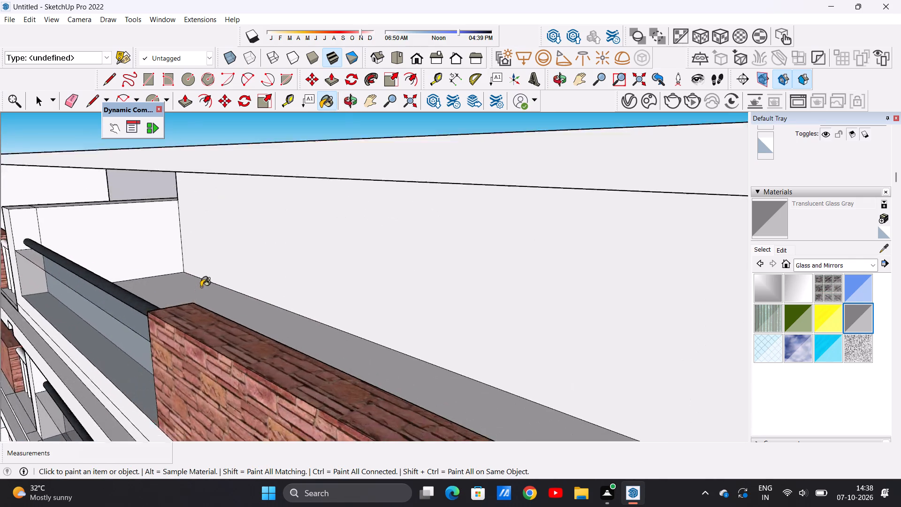
scroll(201, 287, "up", 3)
middle_click_drag(238, 288, 219, 296)
scroll(231, 292, "down", 5)
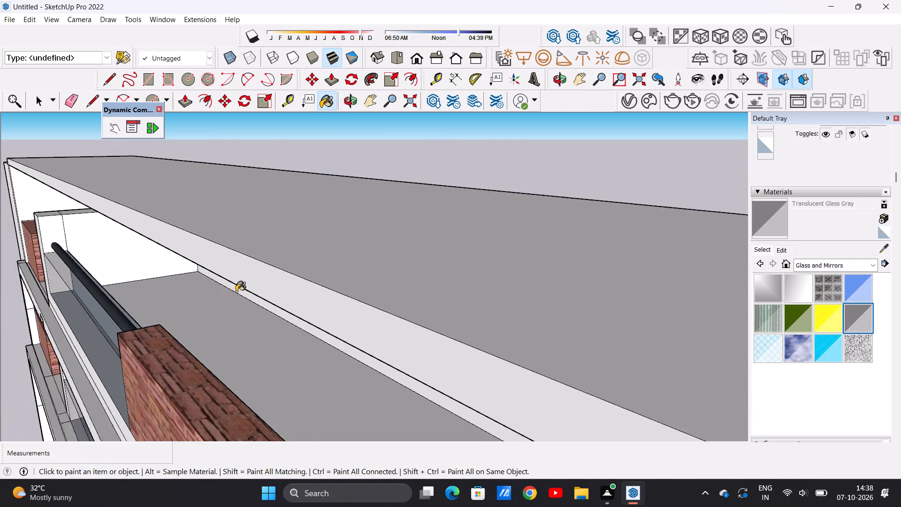
scroll(236, 292, "down", 1)
scroll(123, 338, "up", 4)
middle_click_drag(171, 282, 162, 275)
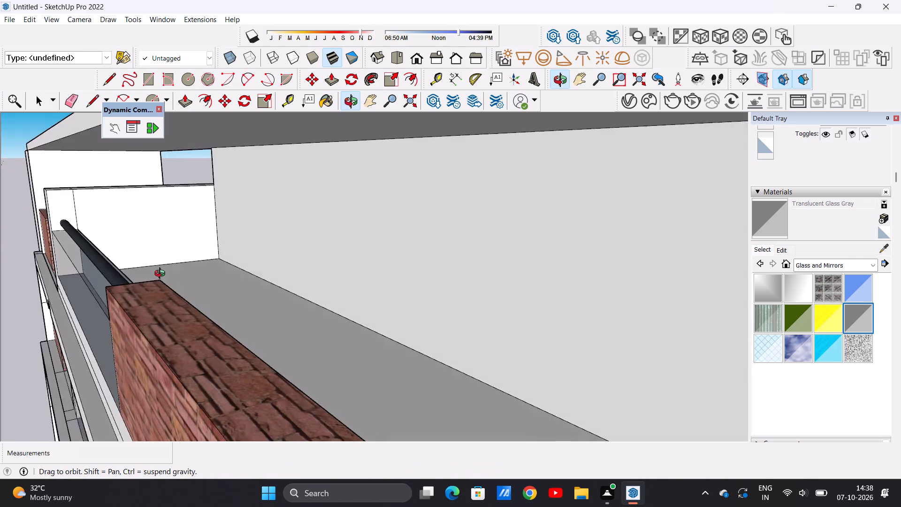
middle_click_drag(162, 275, 169, 276)
scroll(159, 277, "up", 5)
middle_click_drag(157, 278, 143, 281)
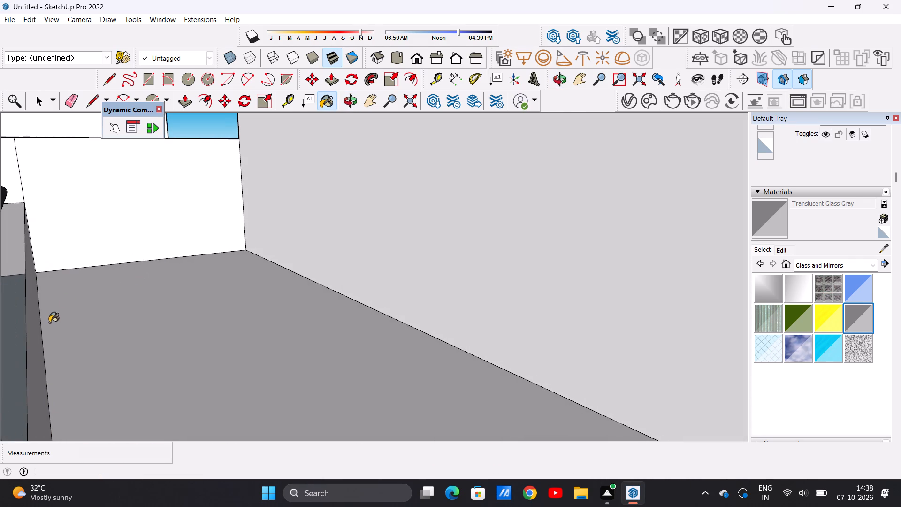
left_click(31, 345)
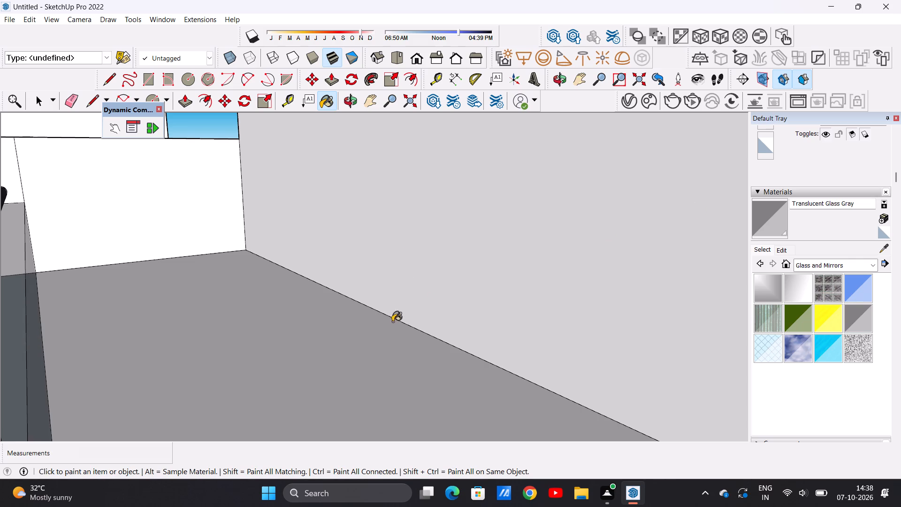
left_click(416, 62)
scroll(413, 376, "down", 9)
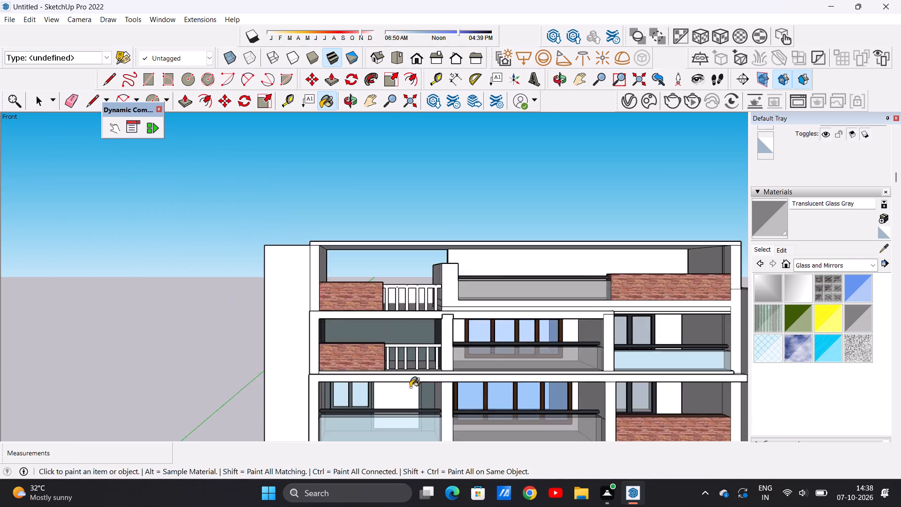
scroll(410, 387, "down", 11)
scroll(482, 380, "up", 5)
scroll(447, 239, "down", 3)
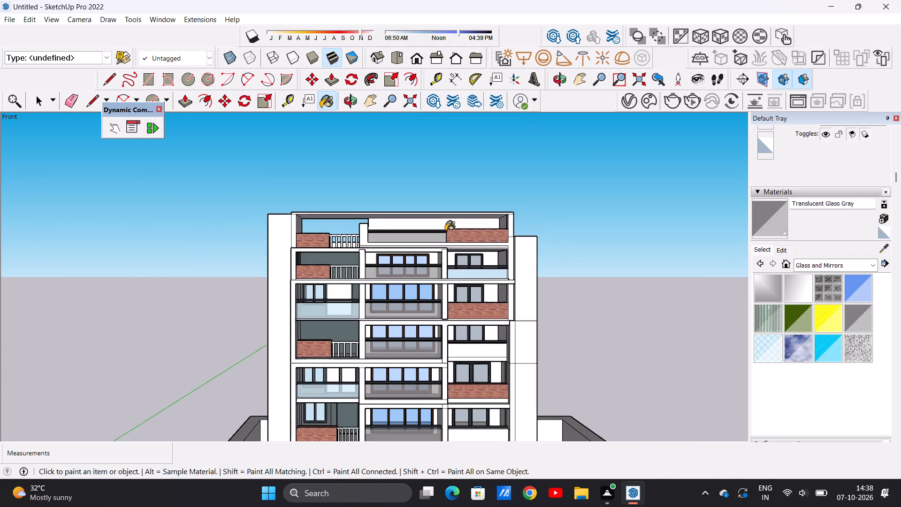
scroll(445, 231, "down", 3)
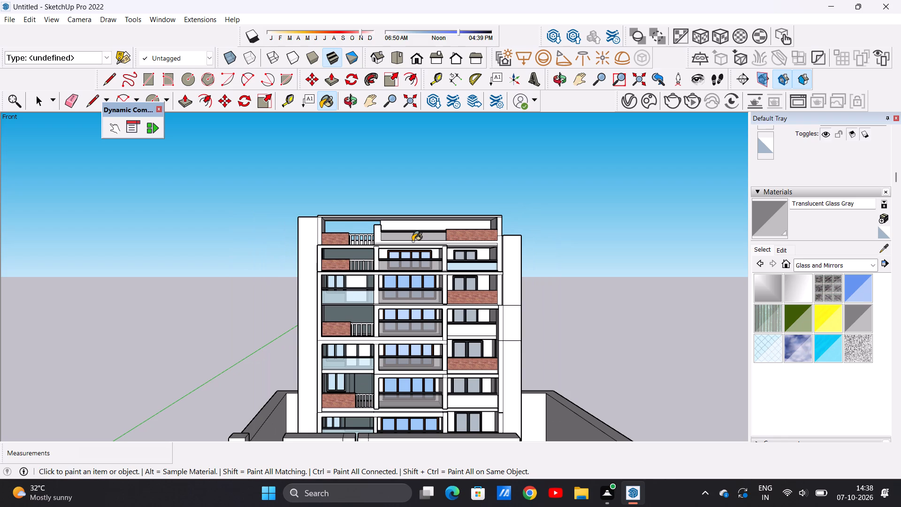
Paint the inner face of the right-side glass parapet just below the roof terrace with Translucent Glass Gray.
scroll(461, 320, "up", 5)
scroll(492, 368, "up", 6)
scroll(473, 227, "down", 6)
middle_click_drag(492, 154, 406, 232)
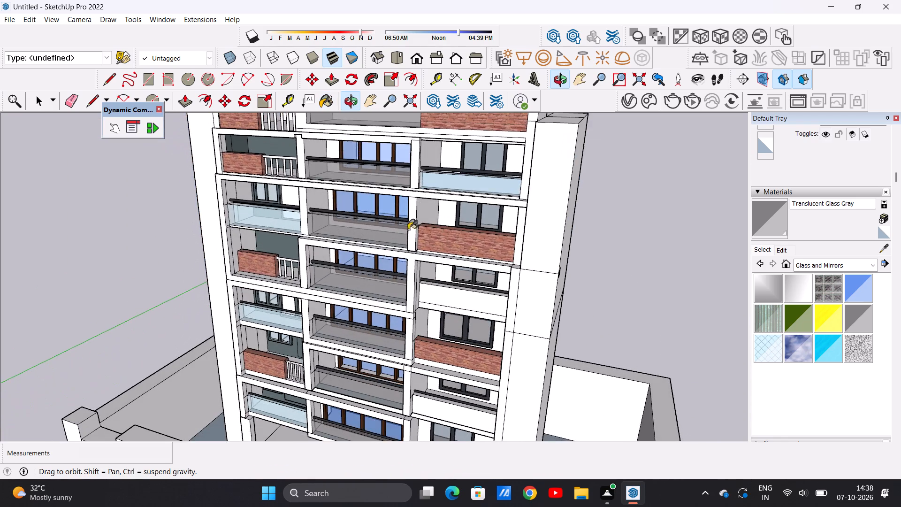
scroll(461, 175, "up", 20)
middle_click_drag(486, 161, 481, 166)
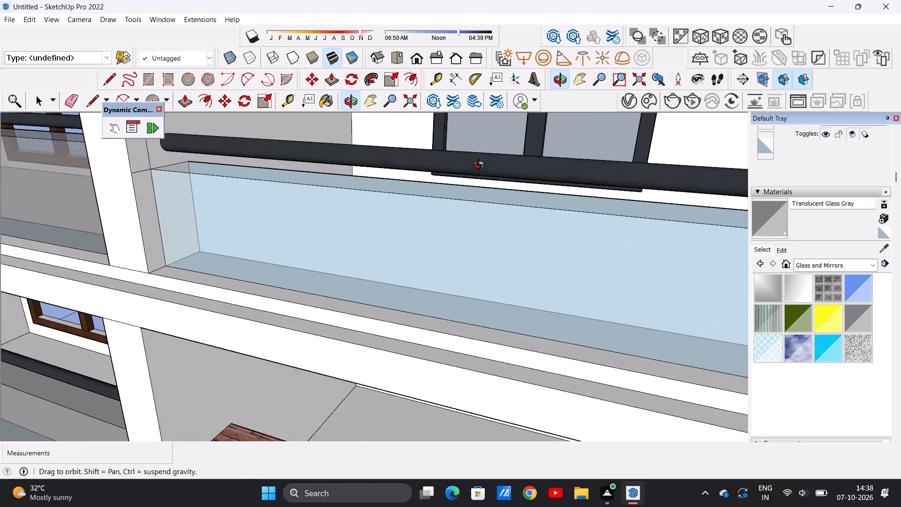
middle_click_drag(481, 166, 367, 176)
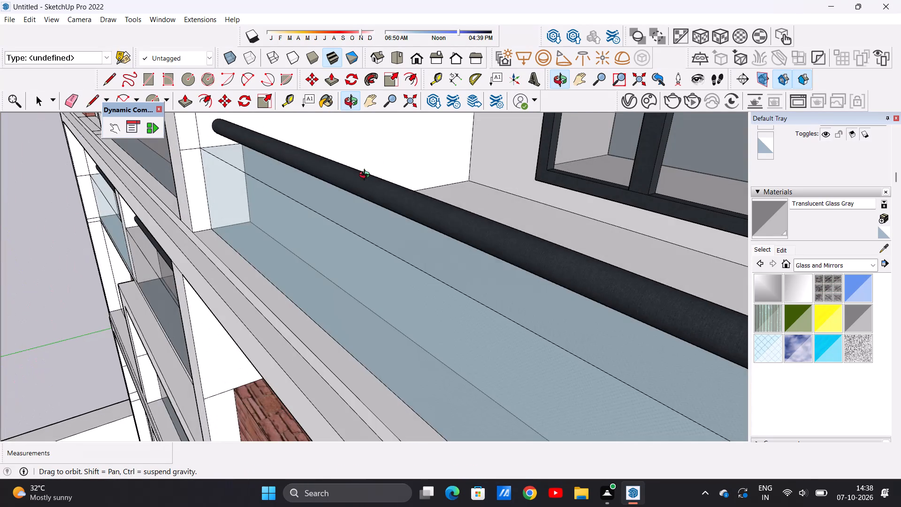
middle_click_drag(367, 176, 367, 175)
scroll(382, 161, "up", 7)
middle_click_drag(391, 171, 378, 180)
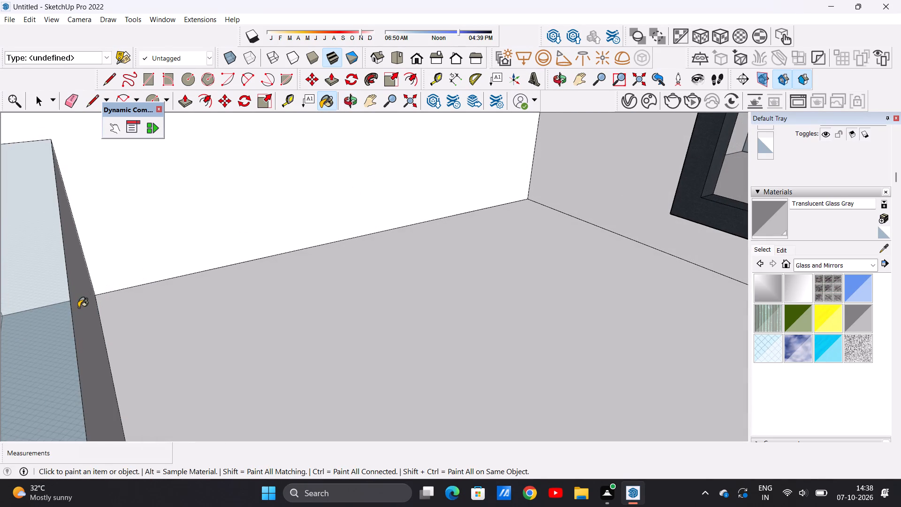
left_click(78, 307)
middle_click_drag(183, 347, 396, 260)
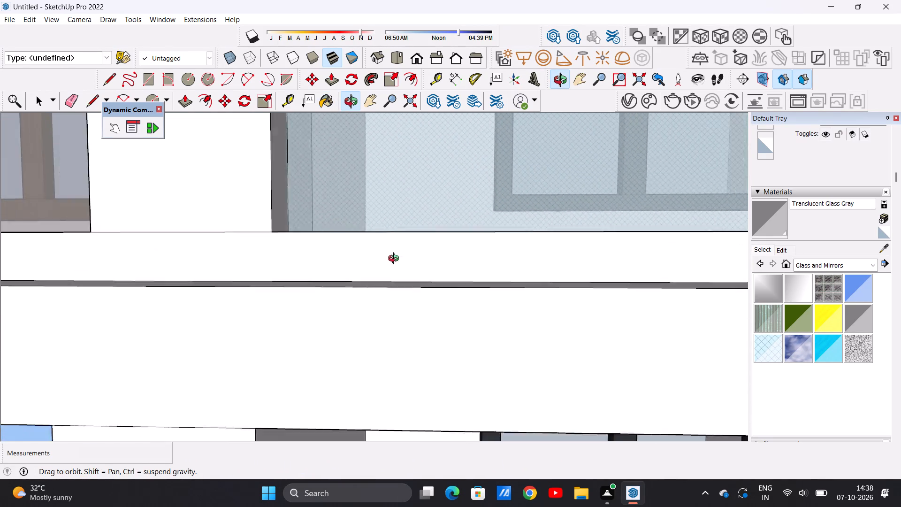
middle_click_drag(396, 260, 401, 257)
scroll(371, 276, "down", 20)
scroll(371, 276, "down", 9)
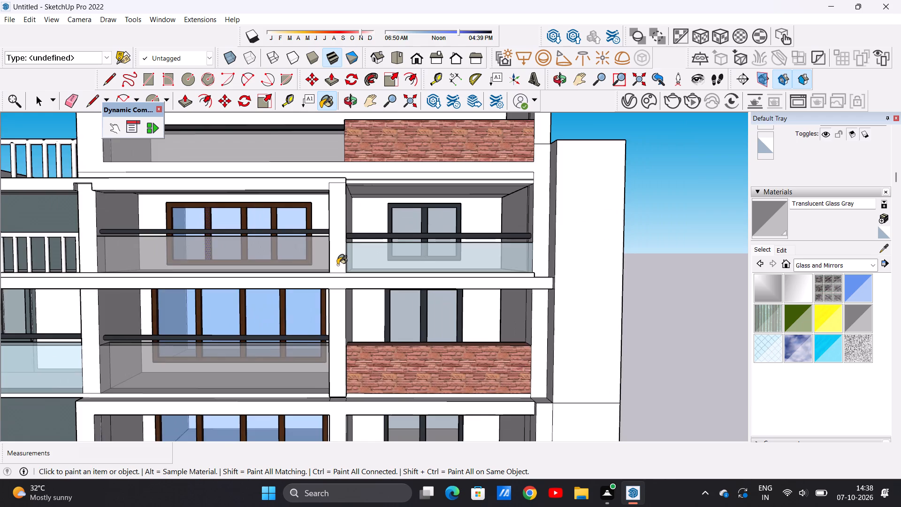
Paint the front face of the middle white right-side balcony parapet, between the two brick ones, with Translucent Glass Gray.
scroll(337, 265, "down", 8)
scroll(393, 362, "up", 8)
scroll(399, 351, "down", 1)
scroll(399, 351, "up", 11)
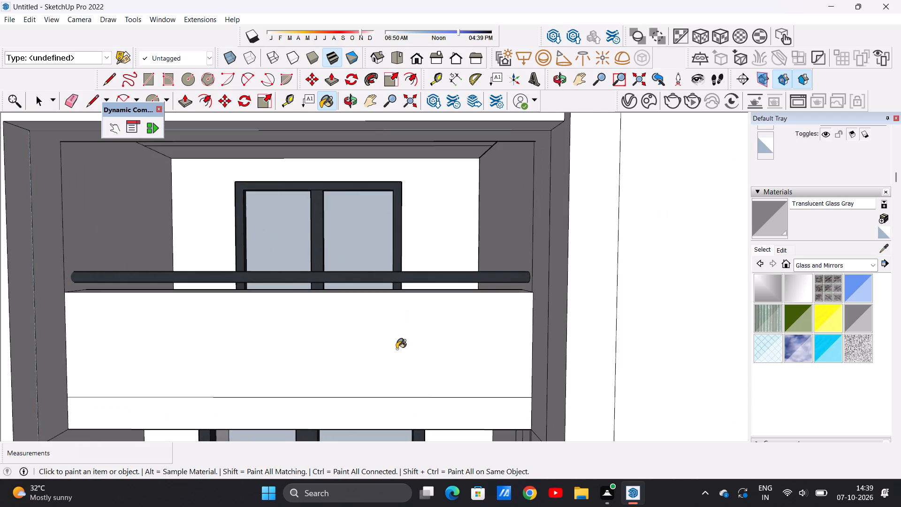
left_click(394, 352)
Paint the top face of that middle right-side balcony parapet with Translucent Glass Gray.
middle_click_drag(412, 269, 335, 320)
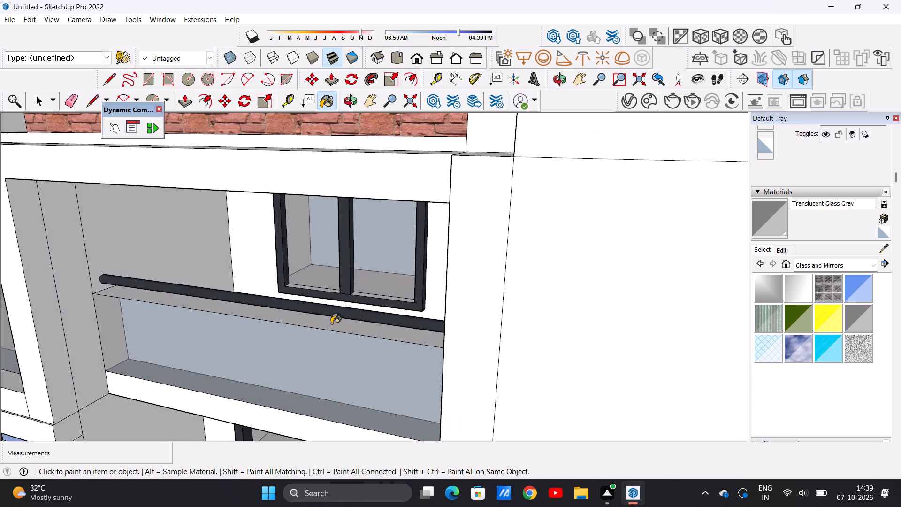
scroll(328, 333, "up", 7)
left_click(336, 315)
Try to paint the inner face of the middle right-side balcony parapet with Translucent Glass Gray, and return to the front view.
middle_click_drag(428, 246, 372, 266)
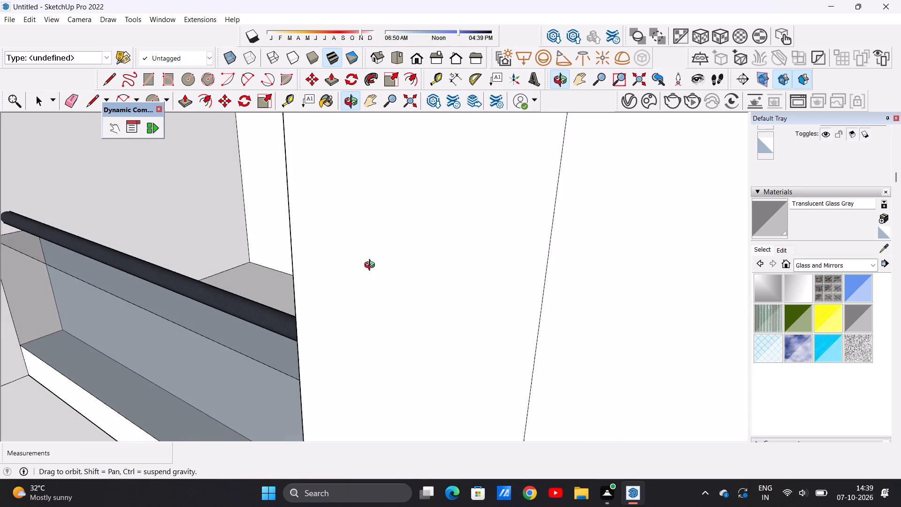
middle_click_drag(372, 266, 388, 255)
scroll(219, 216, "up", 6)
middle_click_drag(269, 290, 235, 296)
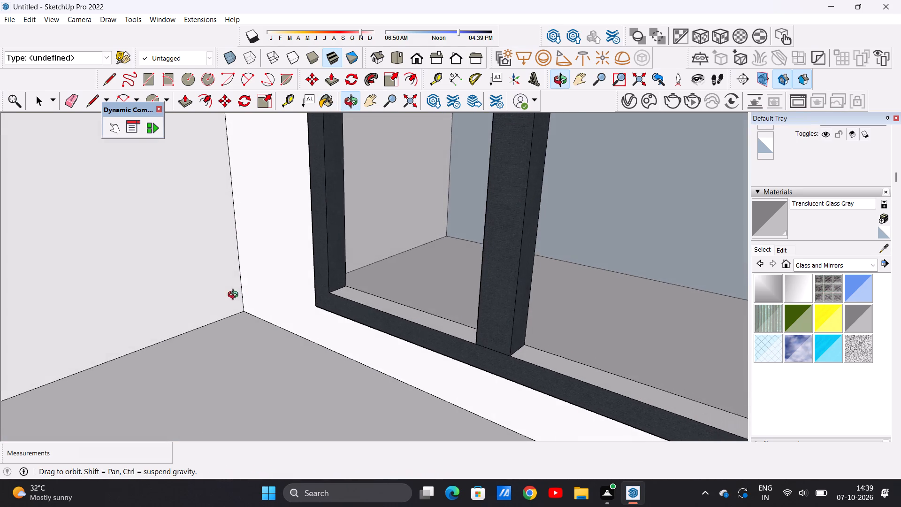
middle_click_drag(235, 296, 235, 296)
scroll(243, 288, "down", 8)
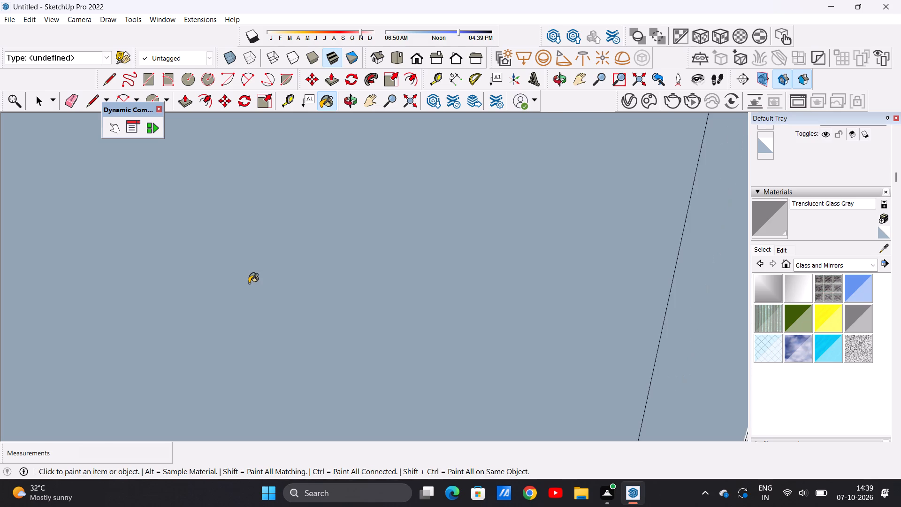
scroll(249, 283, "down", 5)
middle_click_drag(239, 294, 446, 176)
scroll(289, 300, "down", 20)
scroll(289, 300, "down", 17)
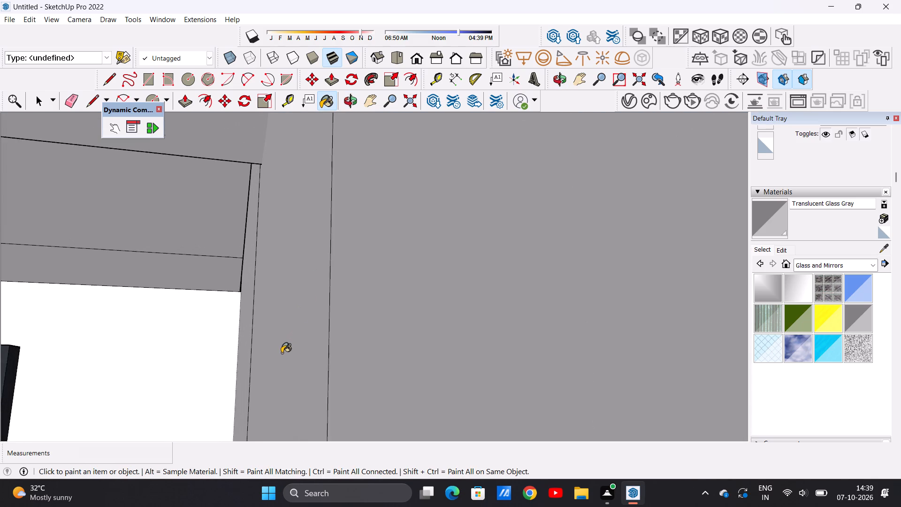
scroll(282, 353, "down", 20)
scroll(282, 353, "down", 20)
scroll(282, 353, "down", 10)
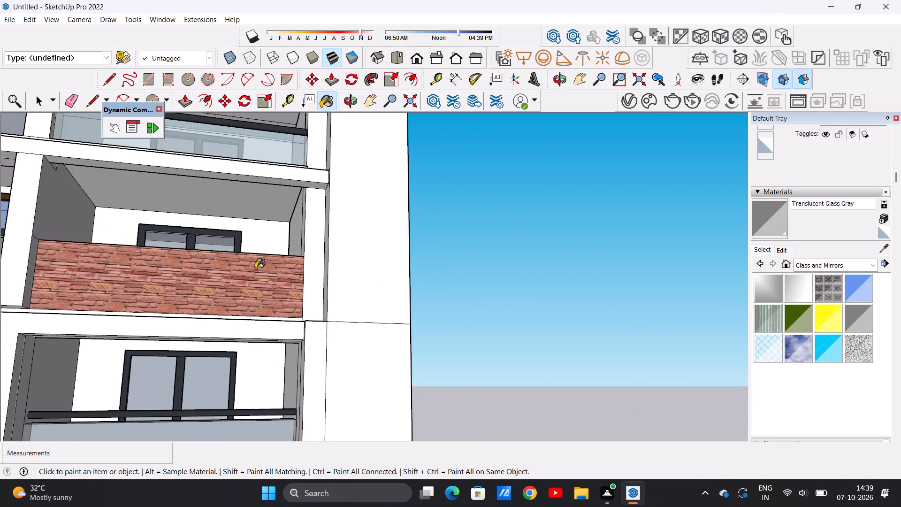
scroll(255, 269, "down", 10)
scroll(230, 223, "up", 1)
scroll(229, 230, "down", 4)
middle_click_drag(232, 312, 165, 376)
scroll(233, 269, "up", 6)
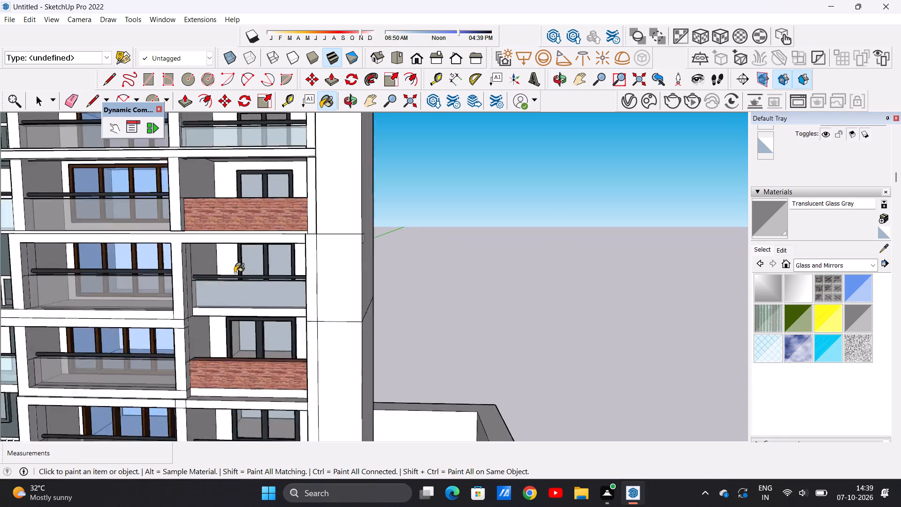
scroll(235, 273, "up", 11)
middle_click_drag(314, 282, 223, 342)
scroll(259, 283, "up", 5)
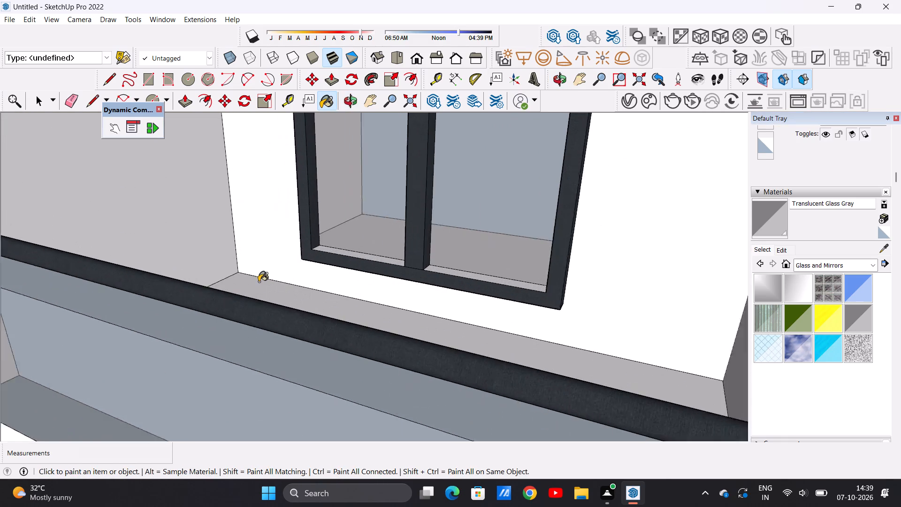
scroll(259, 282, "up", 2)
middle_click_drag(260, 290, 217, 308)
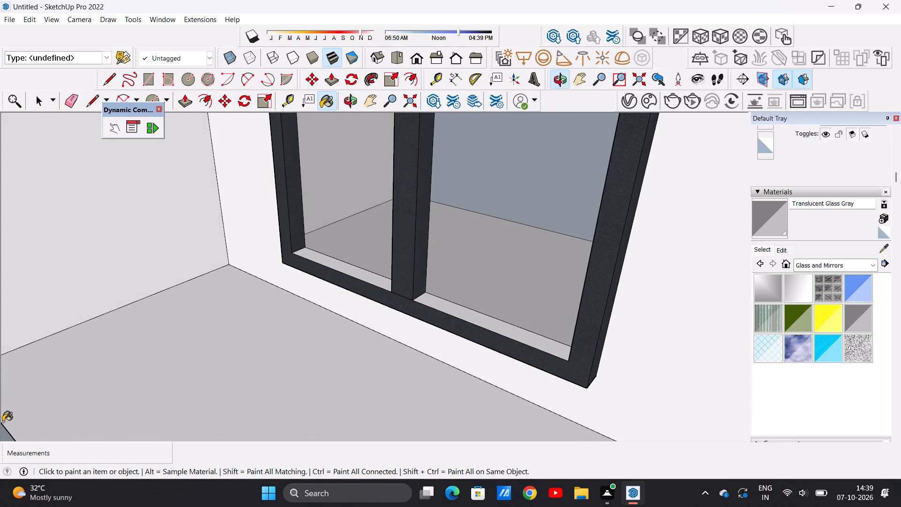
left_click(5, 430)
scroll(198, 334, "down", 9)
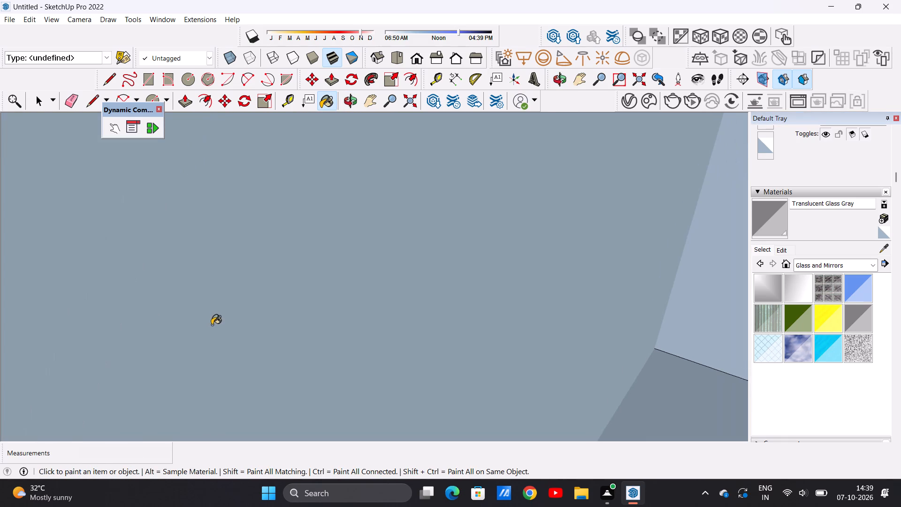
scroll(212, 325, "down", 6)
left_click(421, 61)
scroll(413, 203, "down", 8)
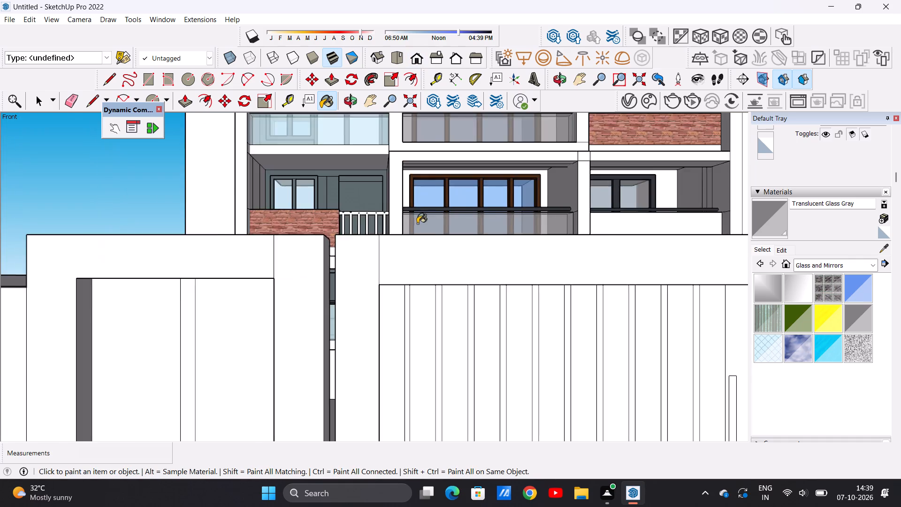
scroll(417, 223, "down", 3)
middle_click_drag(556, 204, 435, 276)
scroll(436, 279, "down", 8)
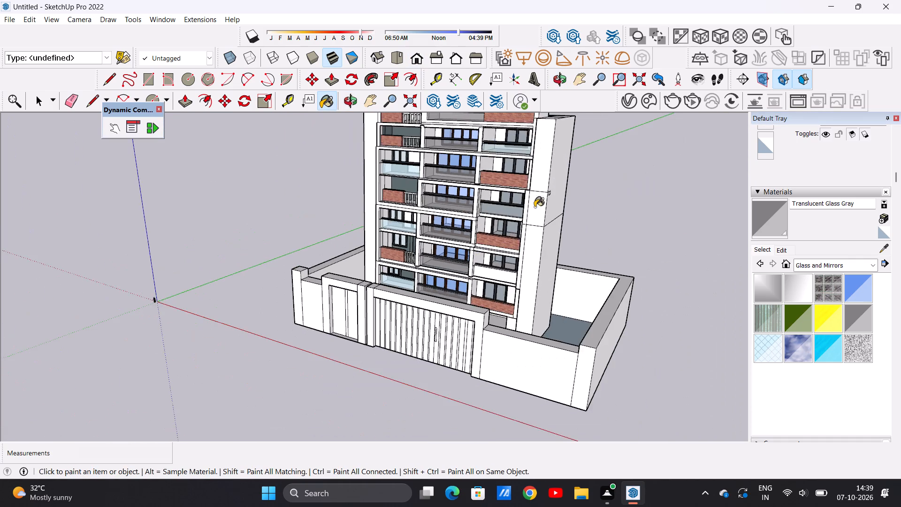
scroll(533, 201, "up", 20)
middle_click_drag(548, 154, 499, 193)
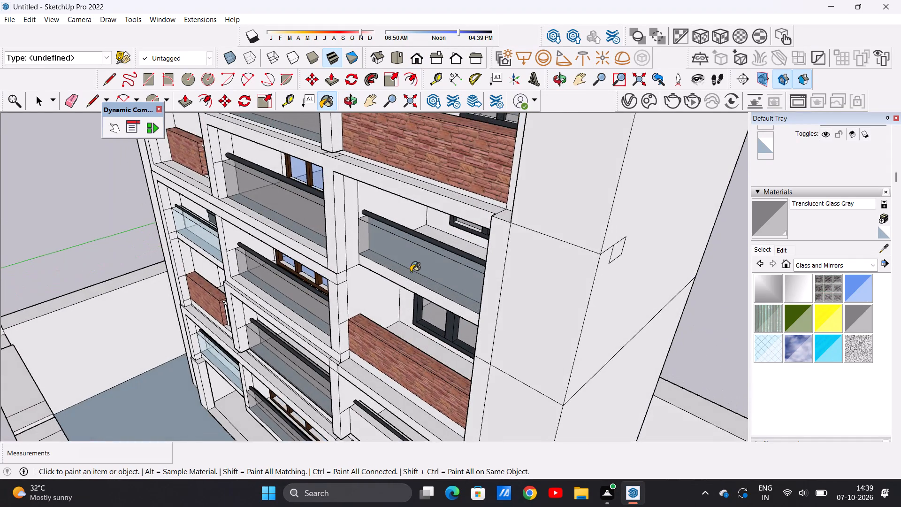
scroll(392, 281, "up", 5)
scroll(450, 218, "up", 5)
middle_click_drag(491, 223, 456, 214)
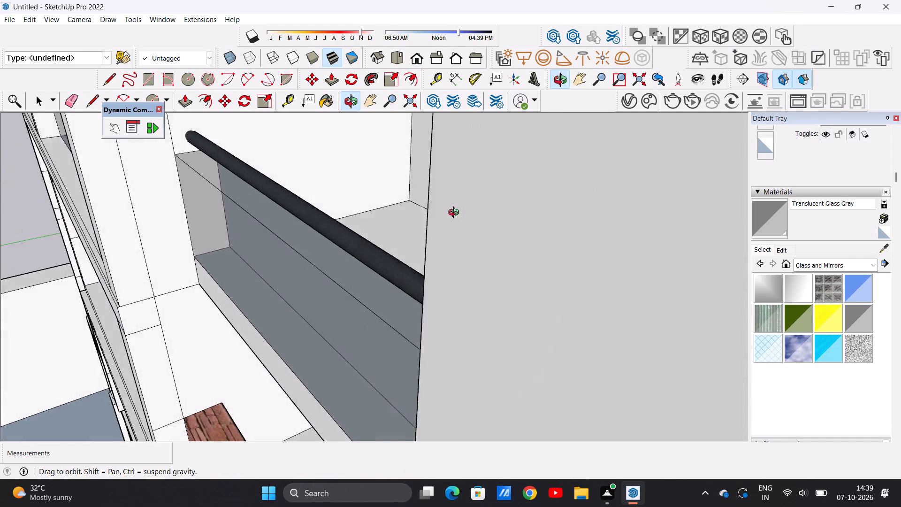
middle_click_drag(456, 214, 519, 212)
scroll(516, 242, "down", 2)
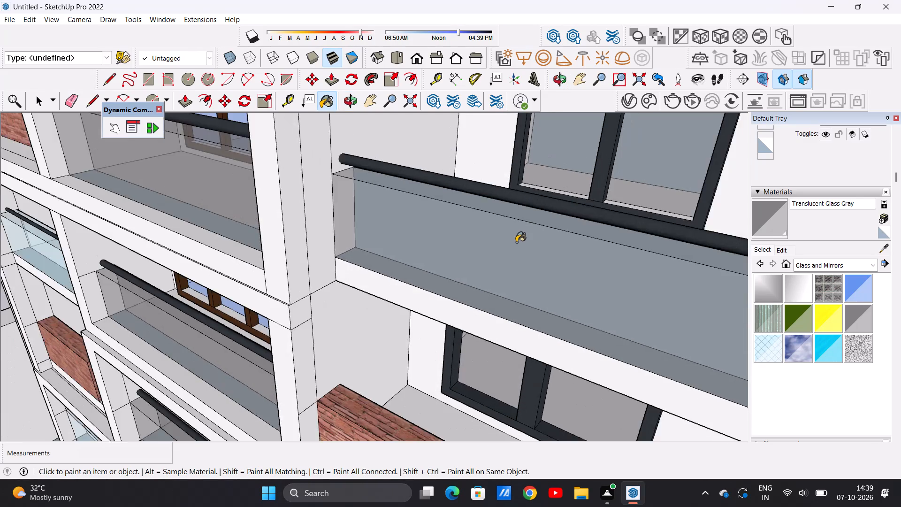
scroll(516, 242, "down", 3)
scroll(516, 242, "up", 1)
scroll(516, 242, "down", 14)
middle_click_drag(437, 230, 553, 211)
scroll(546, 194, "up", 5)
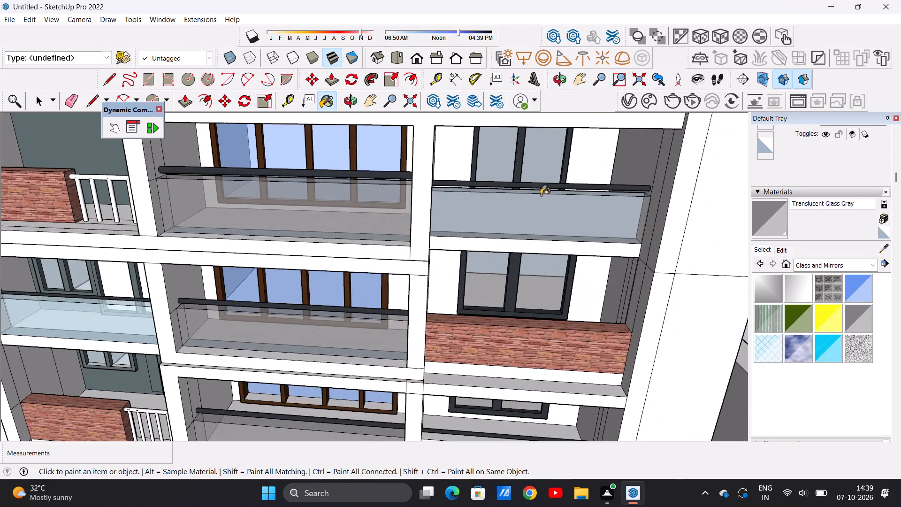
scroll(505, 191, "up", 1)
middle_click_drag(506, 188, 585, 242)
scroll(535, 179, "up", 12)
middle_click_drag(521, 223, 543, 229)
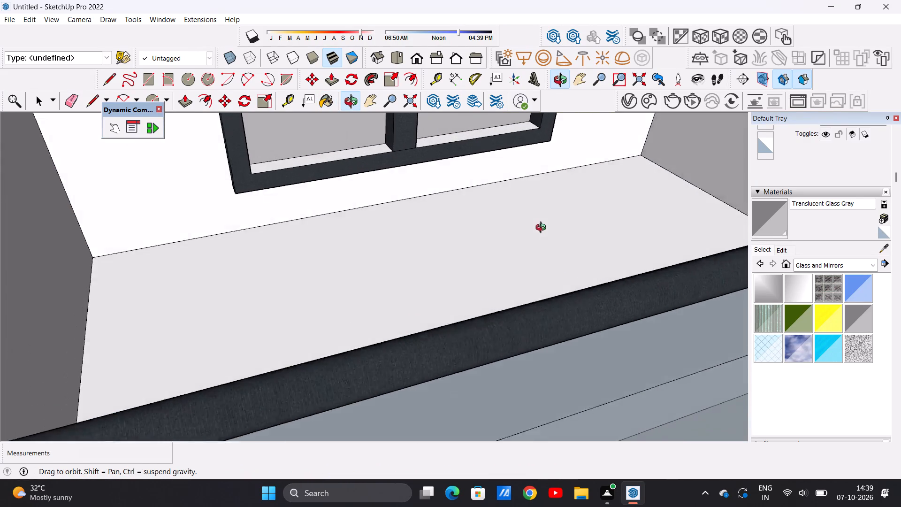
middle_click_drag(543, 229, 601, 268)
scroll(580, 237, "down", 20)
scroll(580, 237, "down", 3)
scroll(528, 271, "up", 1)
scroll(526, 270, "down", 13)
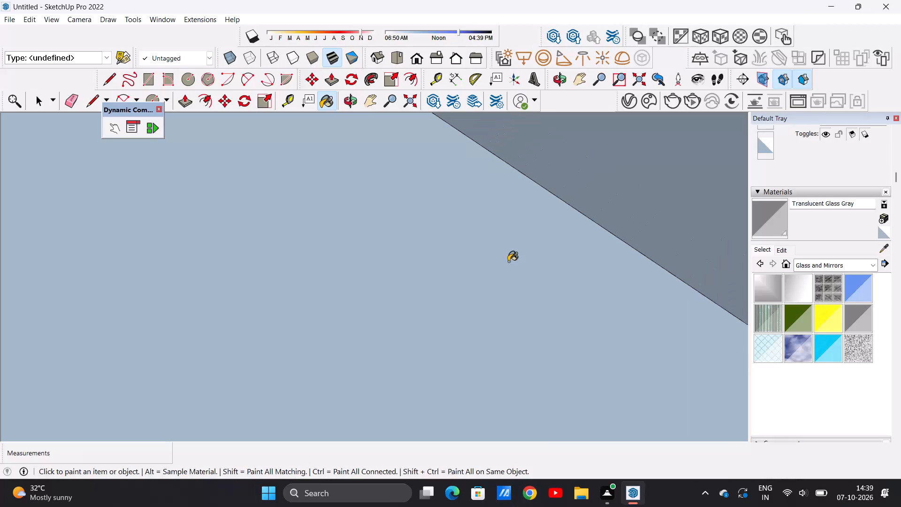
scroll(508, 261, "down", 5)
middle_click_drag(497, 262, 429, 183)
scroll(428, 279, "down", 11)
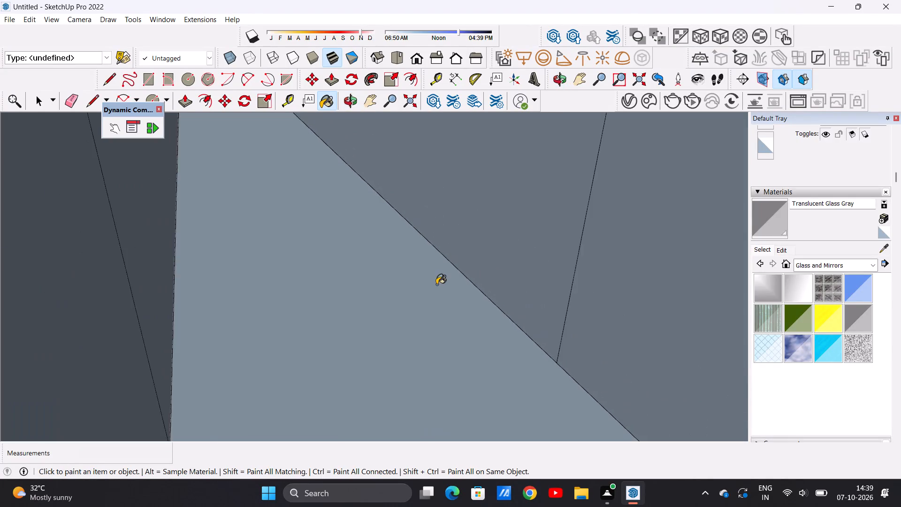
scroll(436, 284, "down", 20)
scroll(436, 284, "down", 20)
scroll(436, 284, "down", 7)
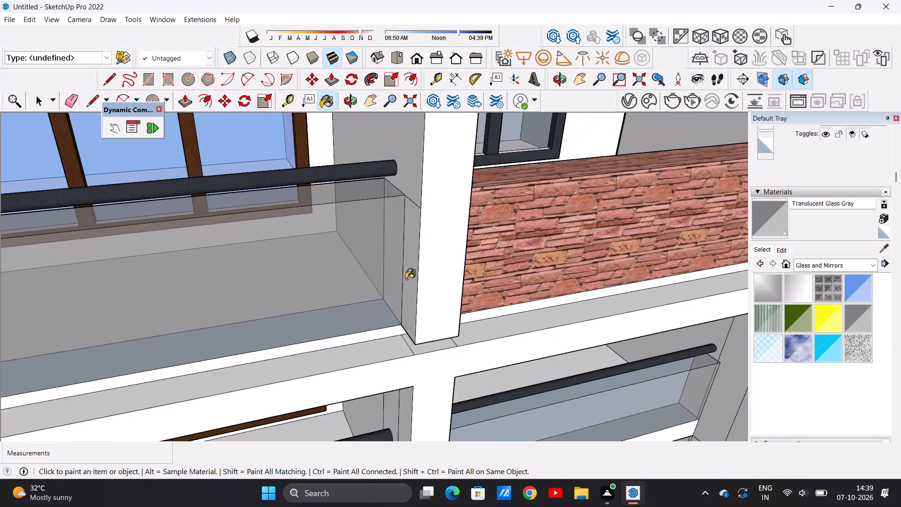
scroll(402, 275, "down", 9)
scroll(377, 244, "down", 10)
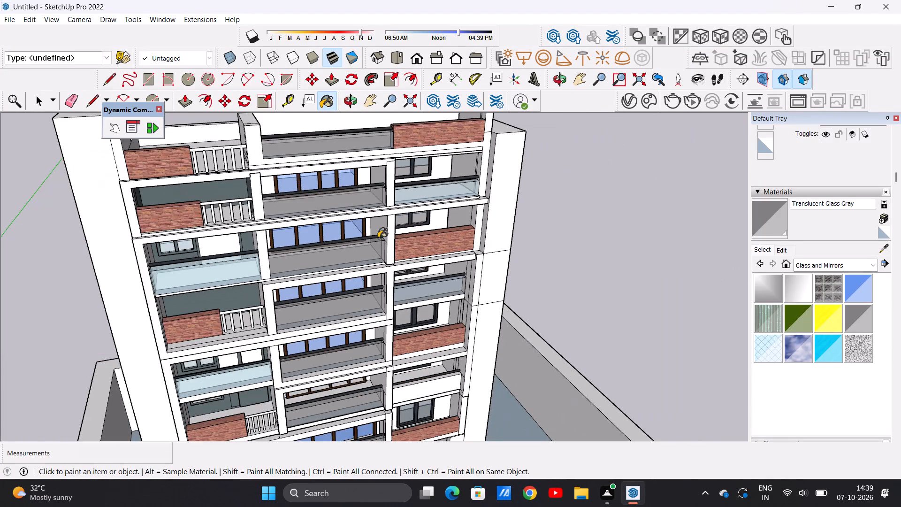
Paint the inner face of the middle right-side balcony parapet with Translucent Glass Gray and return to the front view.
scroll(443, 279, "up", 15)
scroll(397, 283, "down", 1)
scroll(396, 282, "up", 11)
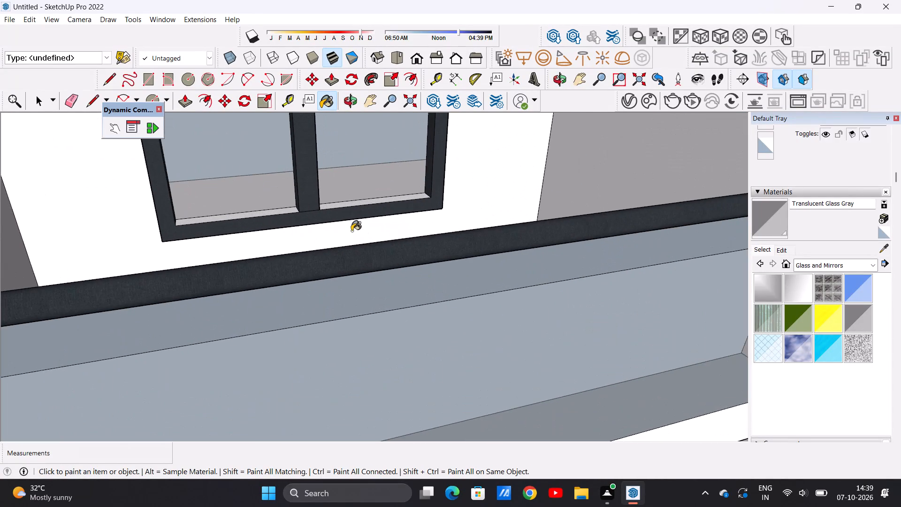
middle_click_drag(335, 232, 393, 238)
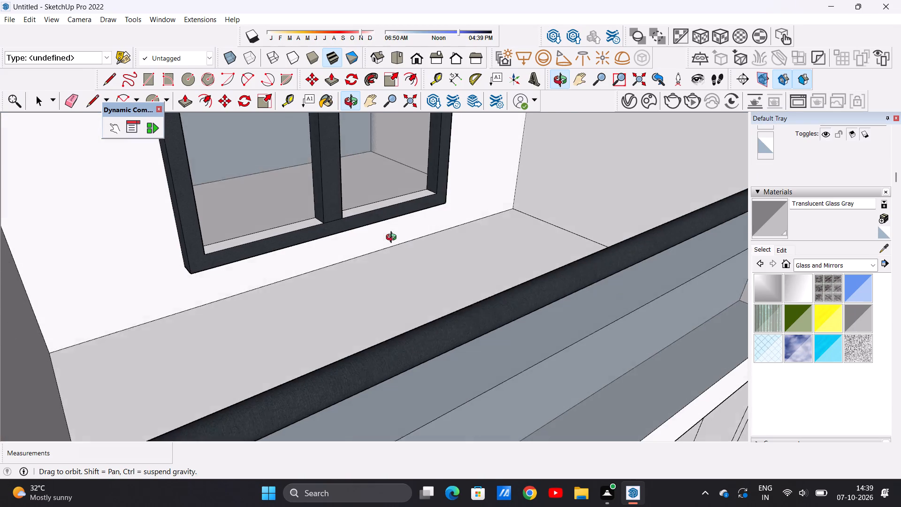
middle_click_drag(393, 238, 391, 237)
scroll(429, 268, "up", 5)
middle_click_drag(430, 269, 509, 258)
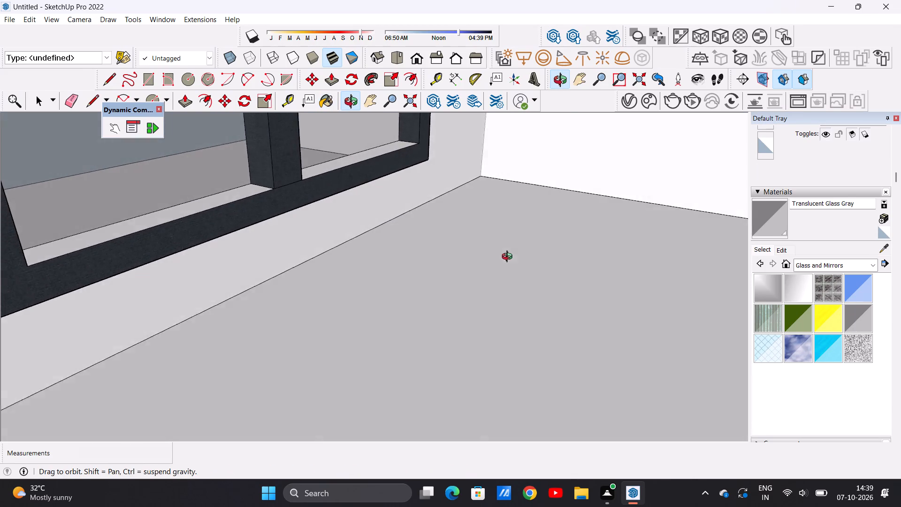
middle_click_drag(509, 258, 597, 251)
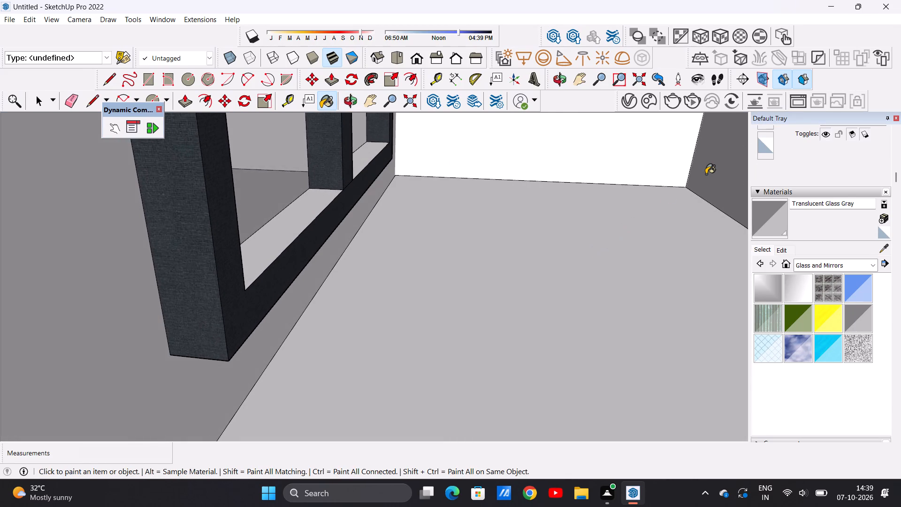
left_click(712, 170)
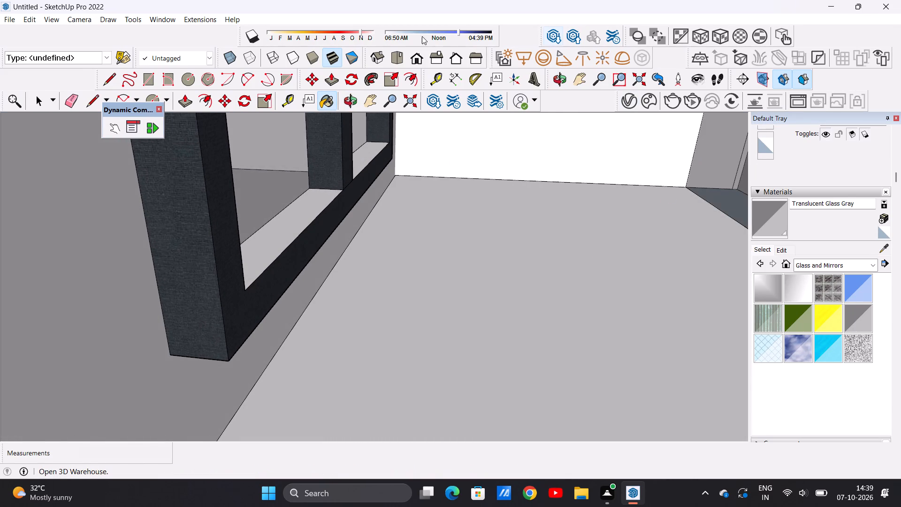
left_click(420, 57)
Repaint the front face of the middle right-side balcony parapet with Translucent Glass Safety.
scroll(320, 307, "down", 16)
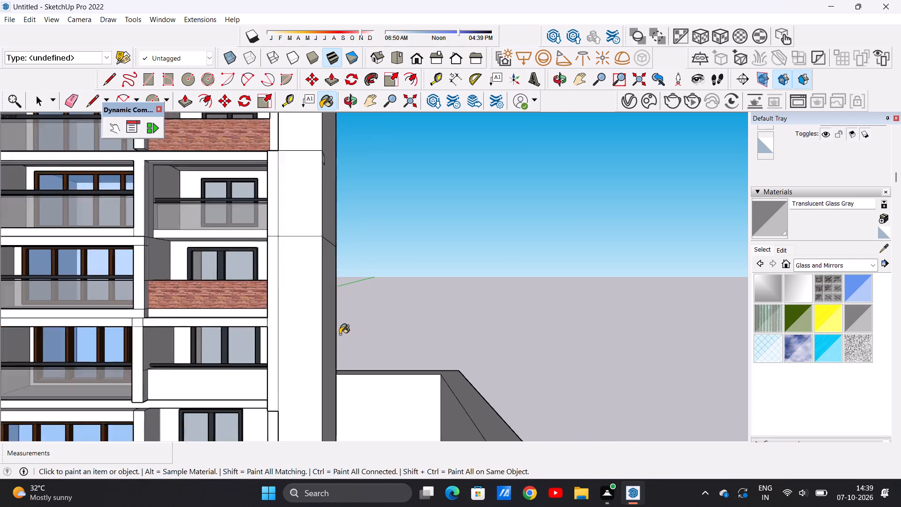
scroll(340, 334, "down", 9)
scroll(271, 311, "up", 11)
scroll(296, 303, "down", 1)
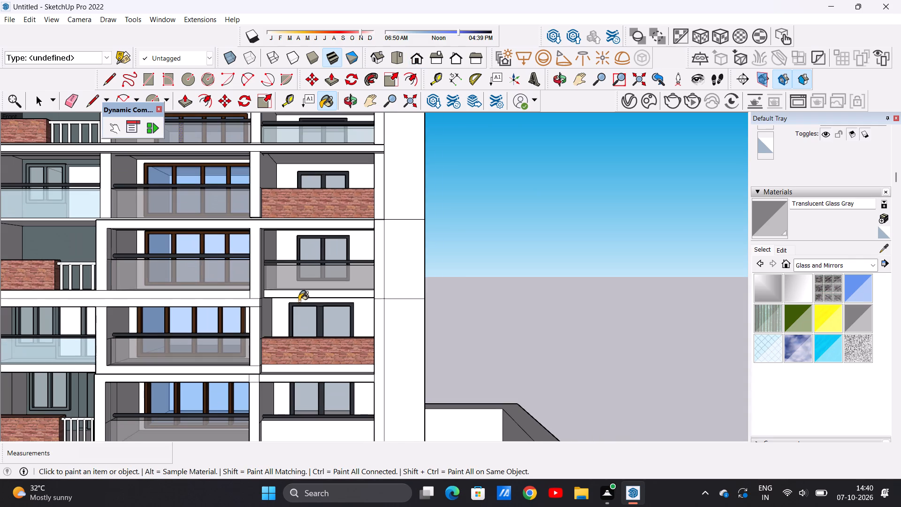
left_click(776, 348)
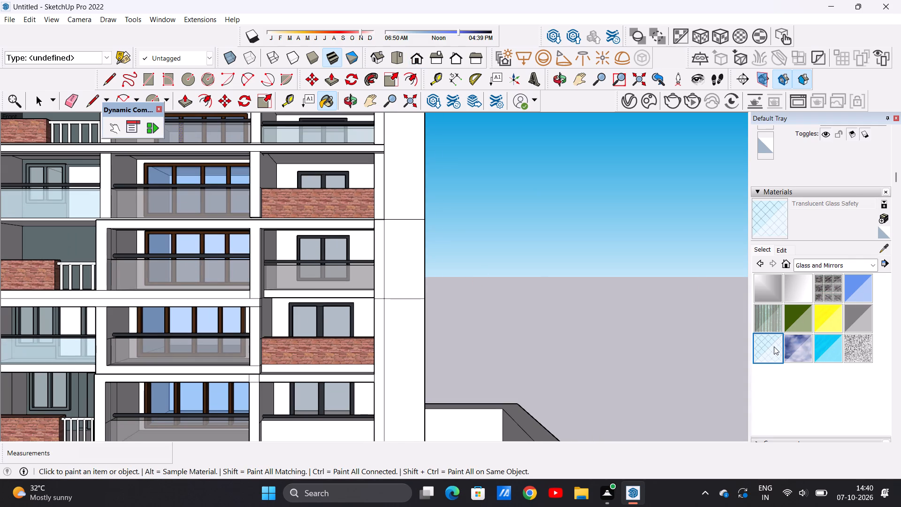
scroll(492, 315, "down", 6)
scroll(379, 283, "up", 6)
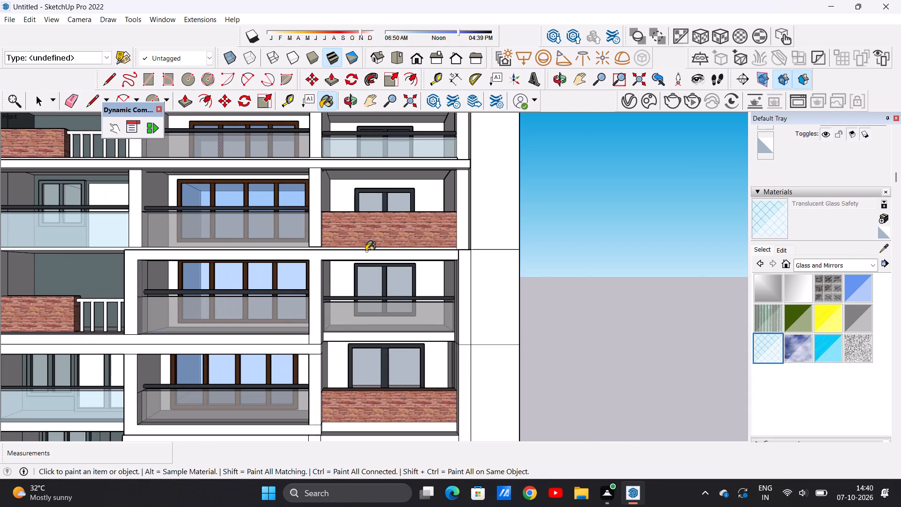
scroll(418, 339, "up", 6)
left_click(407, 308)
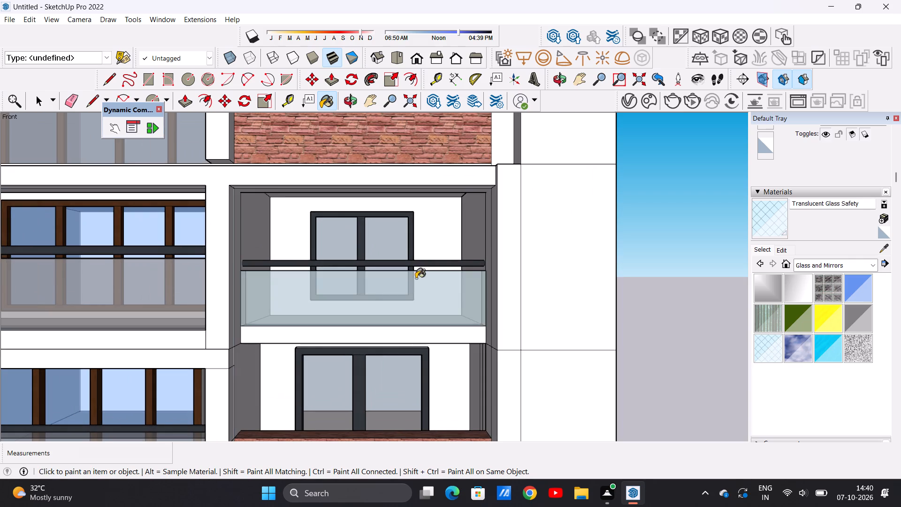
Paint the front face of the remaining white right-side balcony parapet, just above the compound gate wall, with Translucent Glass Safety.
middle_click_drag(424, 271, 431, 233)
scroll(372, 304, "down", 8)
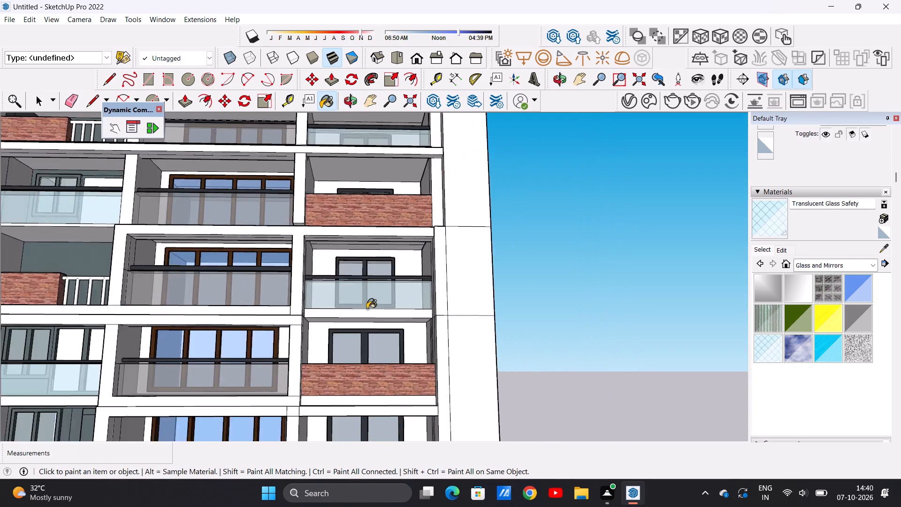
scroll(367, 309, "down", 3)
scroll(316, 307, "down", 6)
scroll(335, 375, "up", 8)
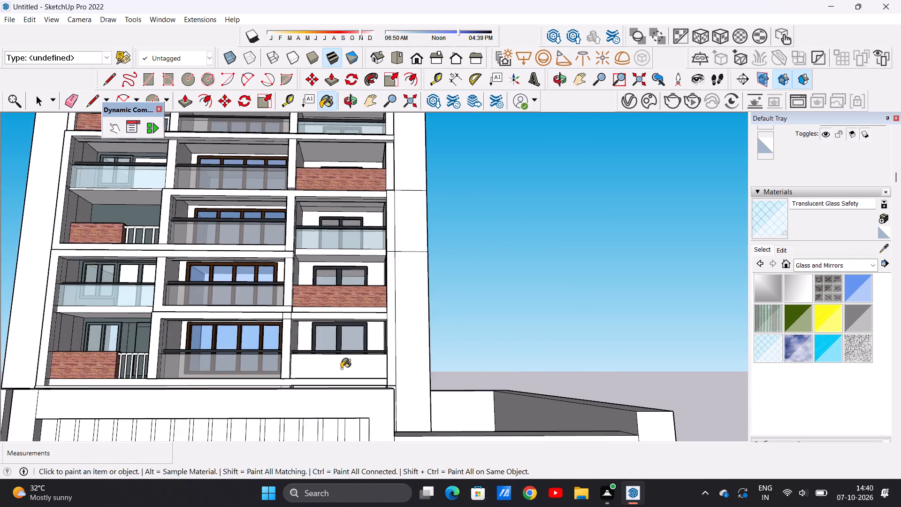
scroll(341, 369, "up", 11)
left_click(348, 363)
middle_click_drag(364, 331, 333, 357)
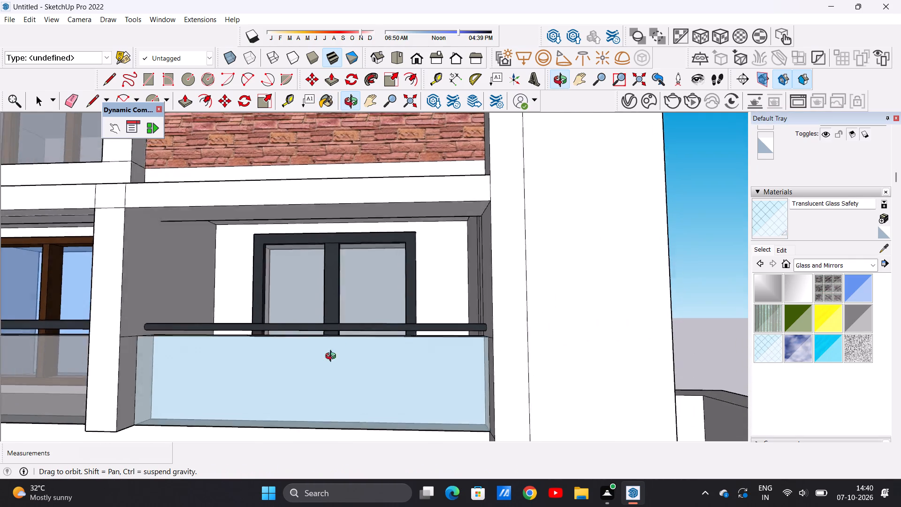
Paint the inner and top faces of the right-side balcony parapet just above the compound gate wall with Translucent Glass Safety.
middle_click_drag(333, 357, 371, 475)
middle_click_drag(267, 357, 571, 393)
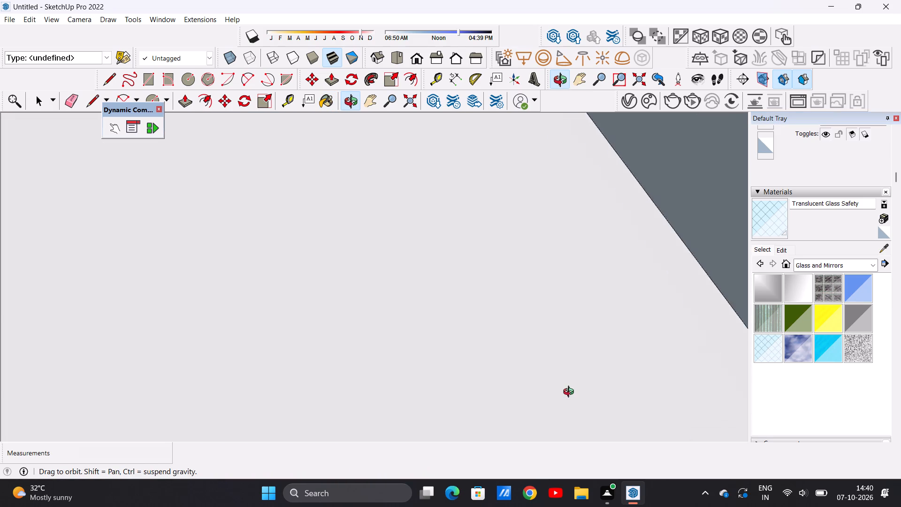
middle_click_drag(571, 393, 465, 342)
scroll(422, 346, "up", 7)
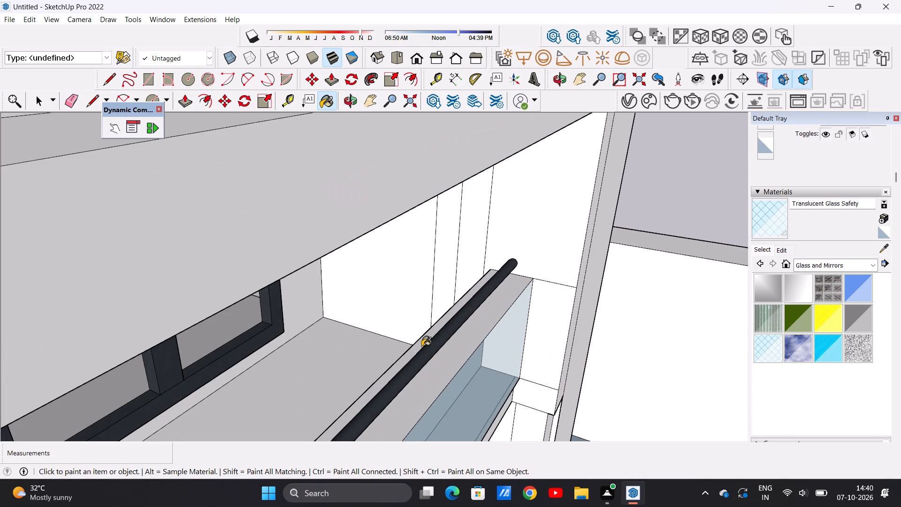
middle_click_drag(320, 313, 340, 307)
scroll(369, 345, "up", 8)
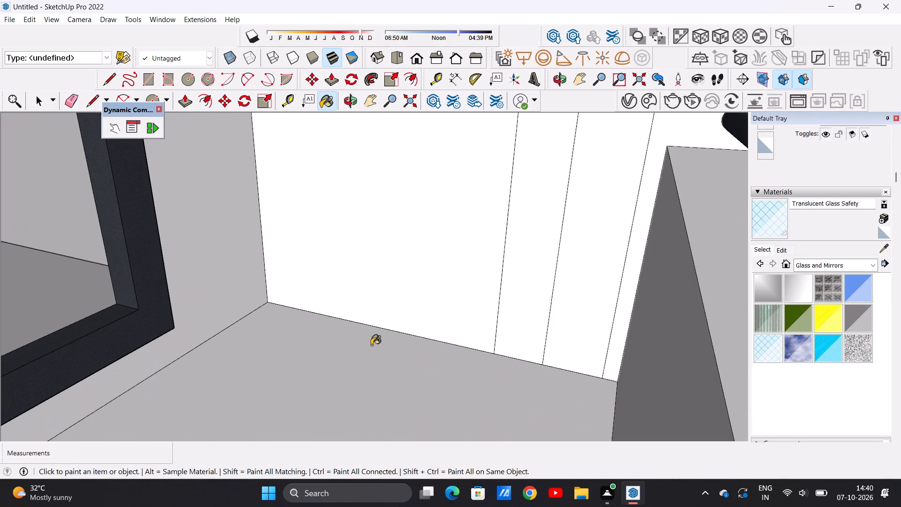
left_click(697, 347)
left_click(724, 307)
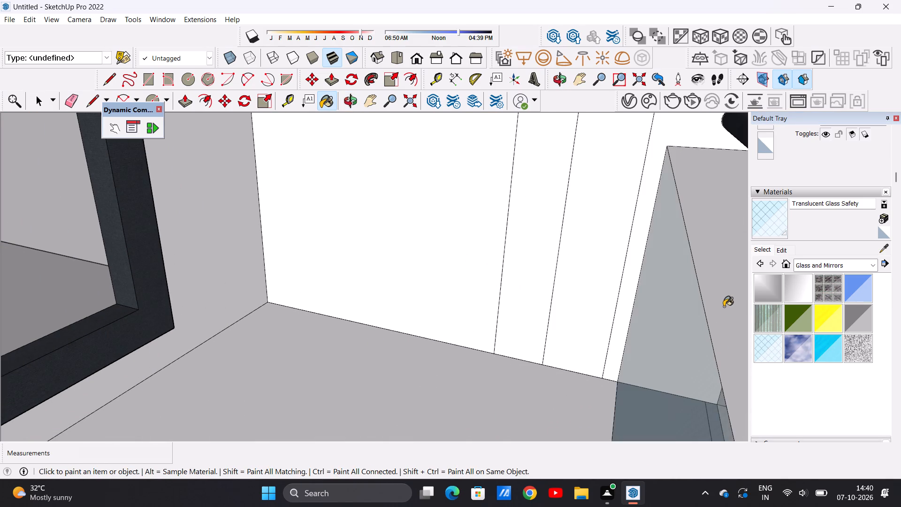
Examine the front facade from the front and from above to check the balcony parapet materials on every floor.
left_click(413, 65)
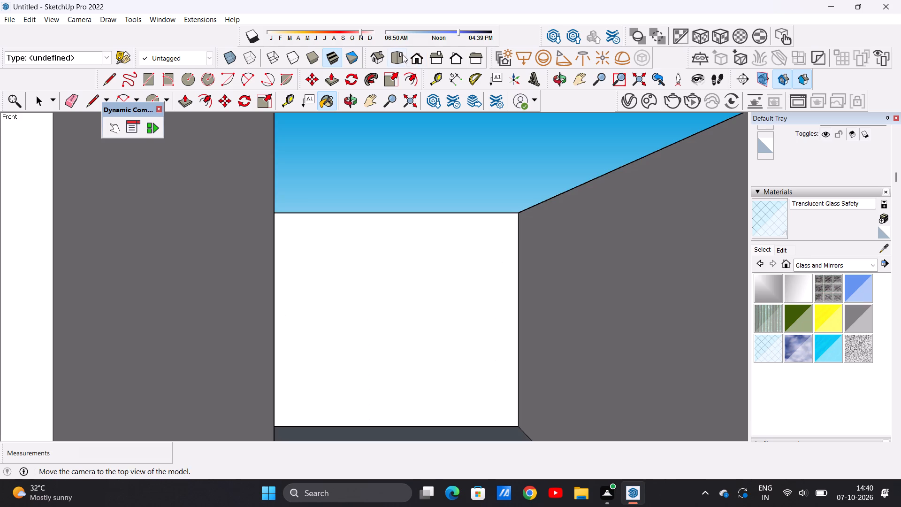
scroll(358, 297, "down", 20)
scroll(358, 297, "down", 1)
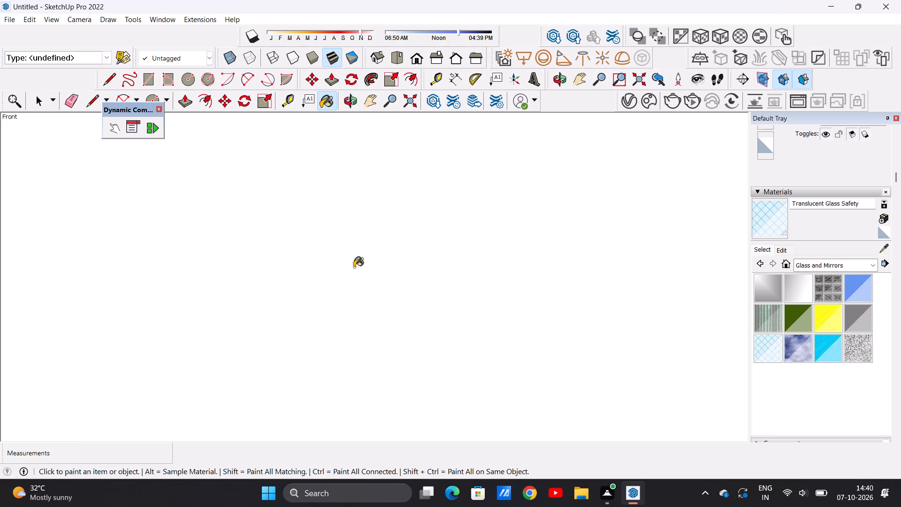
left_click(414, 59)
scroll(406, 307, "down", 18)
scroll(397, 318, "up", 1)
scroll(396, 323, "down", 20)
scroll(396, 323, "down", 19)
middle_click_drag(385, 311, 356, 342)
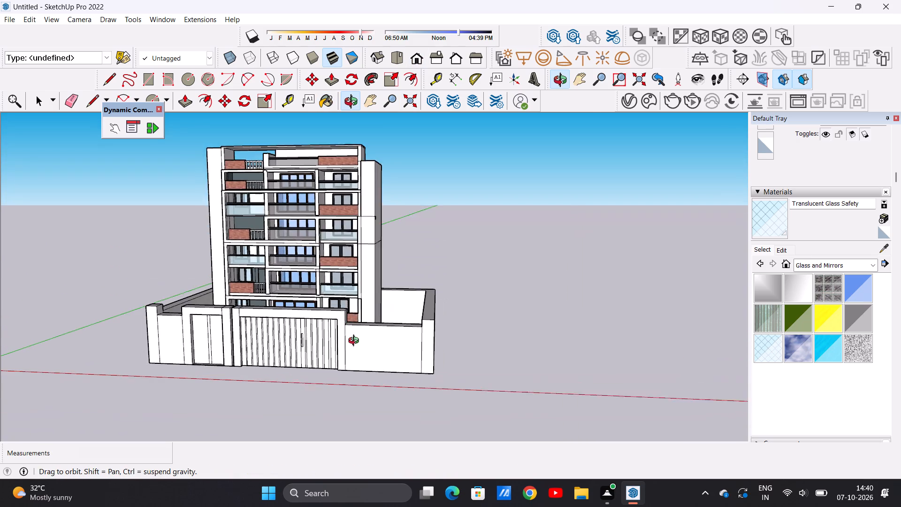
middle_click_drag(356, 342, 349, 348)
scroll(317, 308, "up", 9)
middle_click_drag(405, 273, 367, 354)
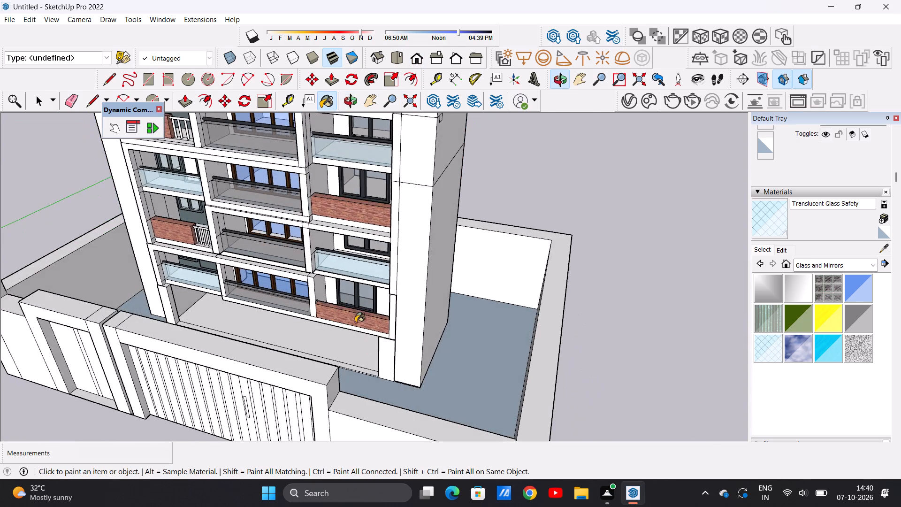
scroll(355, 323, "up", 7)
scroll(365, 312, "down", 1)
scroll(368, 192, "down", 14)
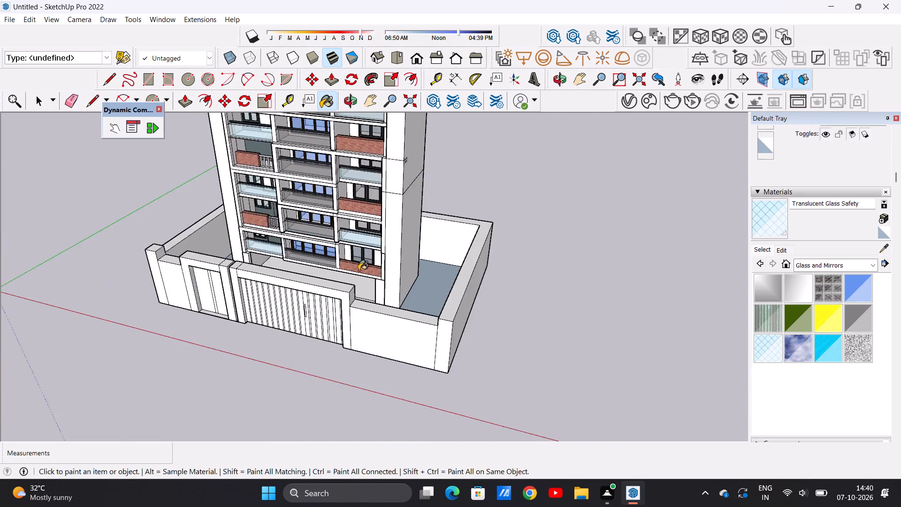
scroll(359, 270, "down", 5)
middle_click_drag(386, 229, 489, 115)
scroll(319, 228, "up", 5)
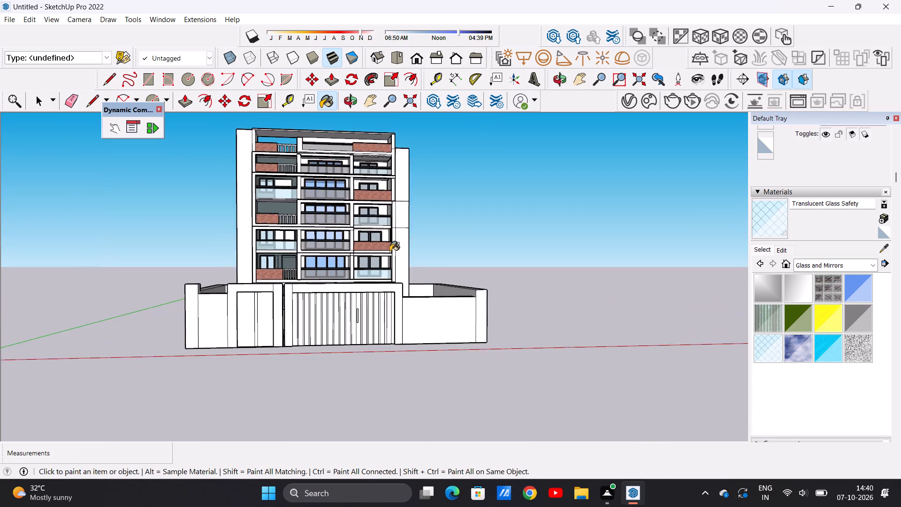
scroll(390, 252, "up", 1)
middle_click_drag(386, 258, 346, 329)
scroll(299, 278, "up", 5)
scroll(312, 283, "down", 3)
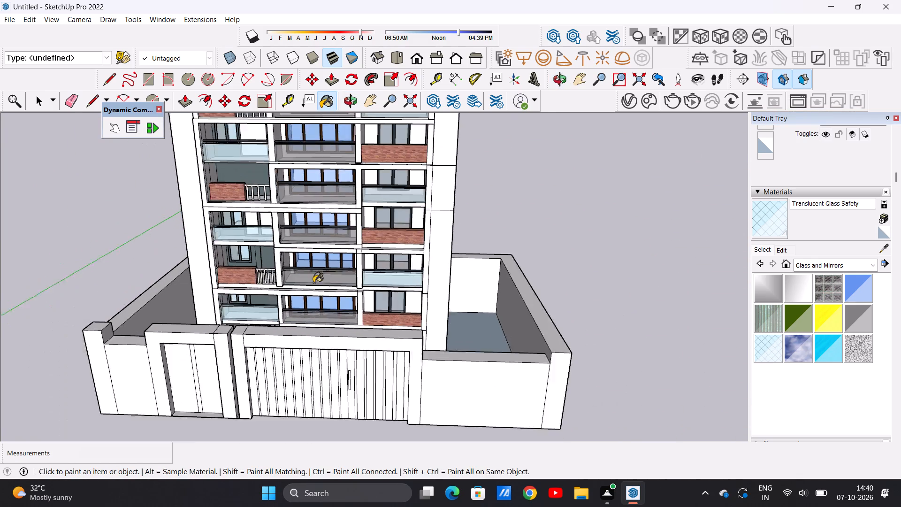
scroll(313, 283, "down", 1)
middle_click_drag(319, 286, 316, 243)
scroll(323, 209, "up", 5)
scroll(327, 244, "down", 10)
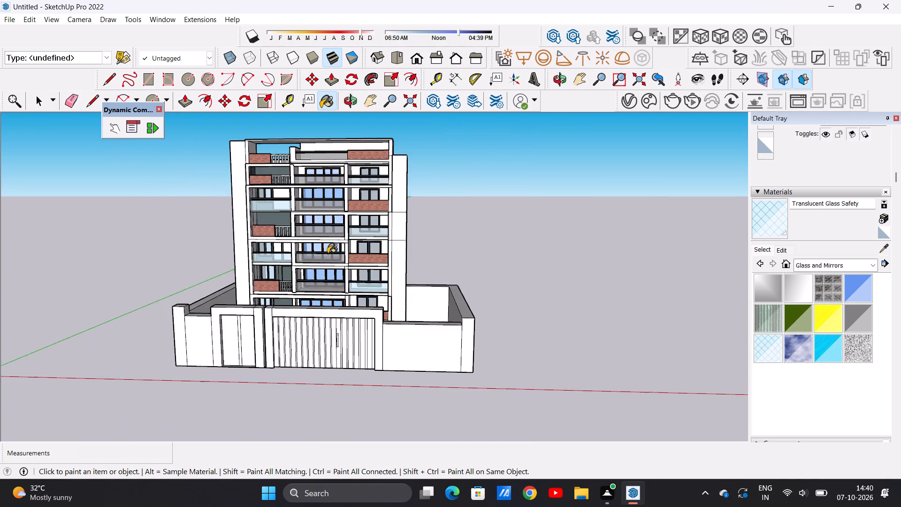
middle_click_drag(327, 245, 329, 230)
scroll(352, 183, "up", 7)
key("space")
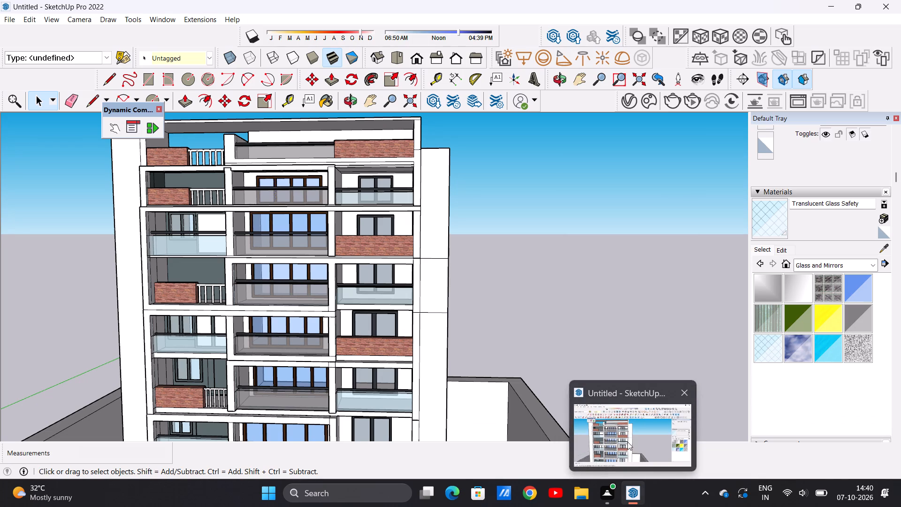
Examine the building from its side and front, comparing the finished parapets with the white walls behind the balconies.
left_click(627, 442)
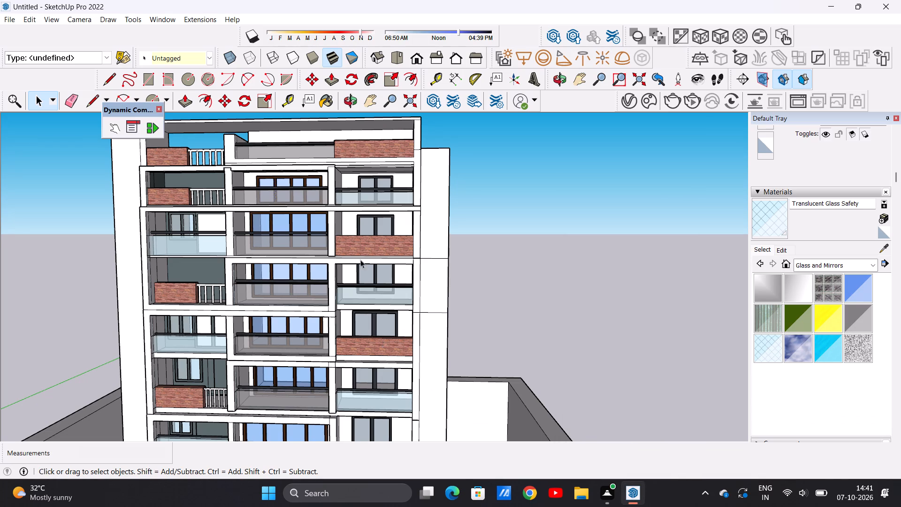
scroll(334, 303, "down", 15)
scroll(409, 269, "up", 5)
middle_click_drag(466, 222, 465, 222)
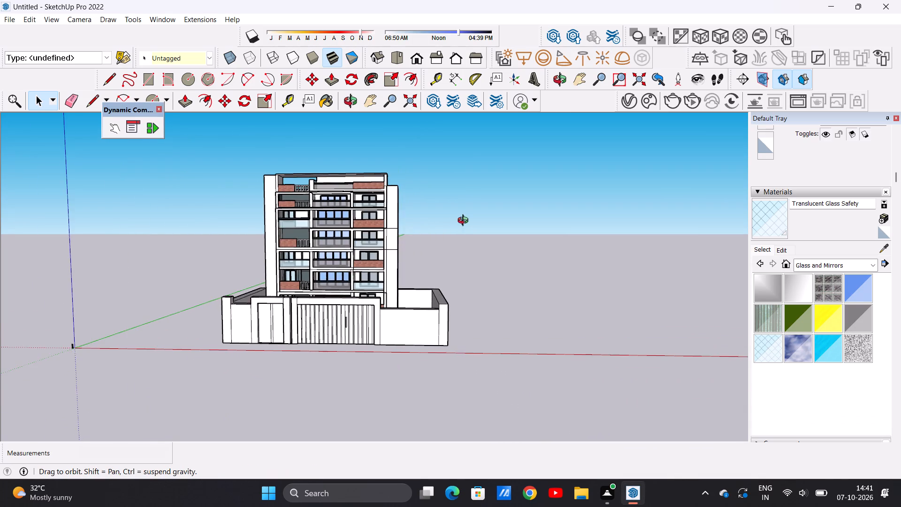
middle_click_drag(465, 222, 650, 230)
middle_click_drag(284, 246, 464, 246)
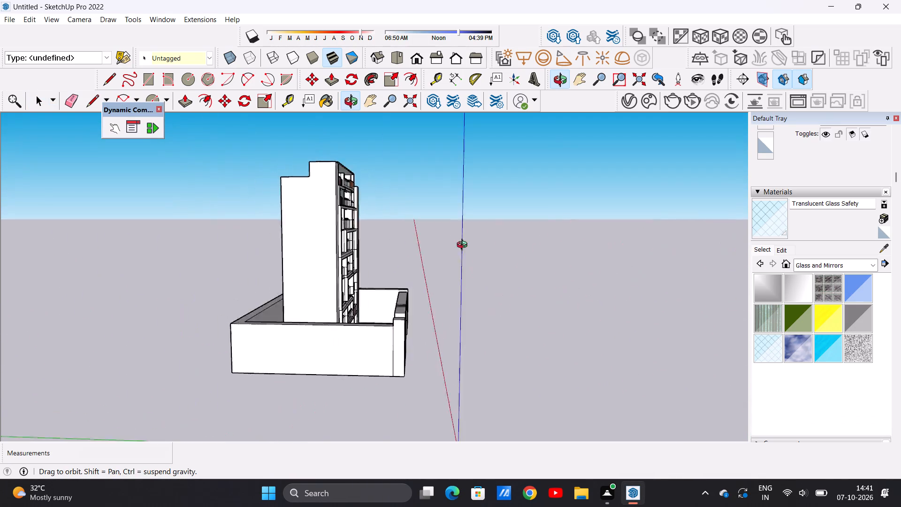
middle_click_drag(464, 246, 216, 228)
middle_click_drag(240, 226, 214, 239)
middle_click_drag(507, 249, 504, 249)
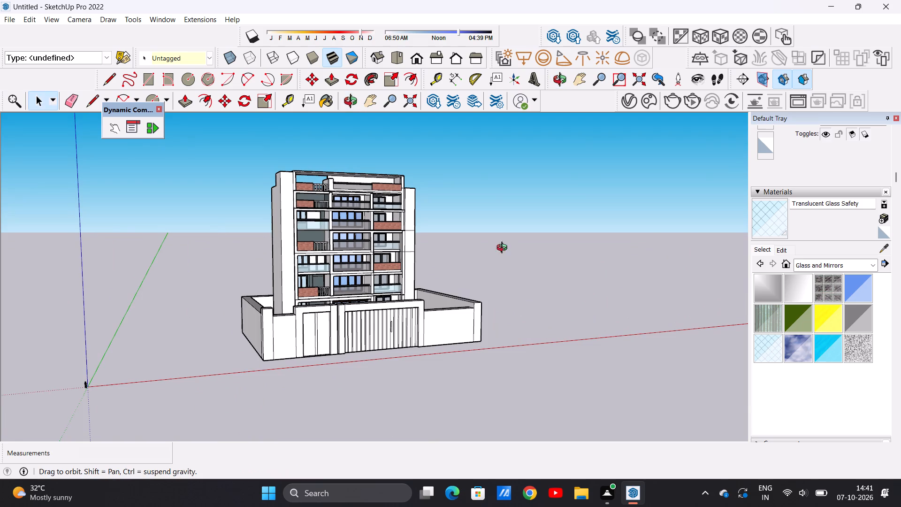
middle_click_drag(504, 249, 407, 266)
scroll(402, 284, "up", 6)
scroll(406, 234, "down", 4)
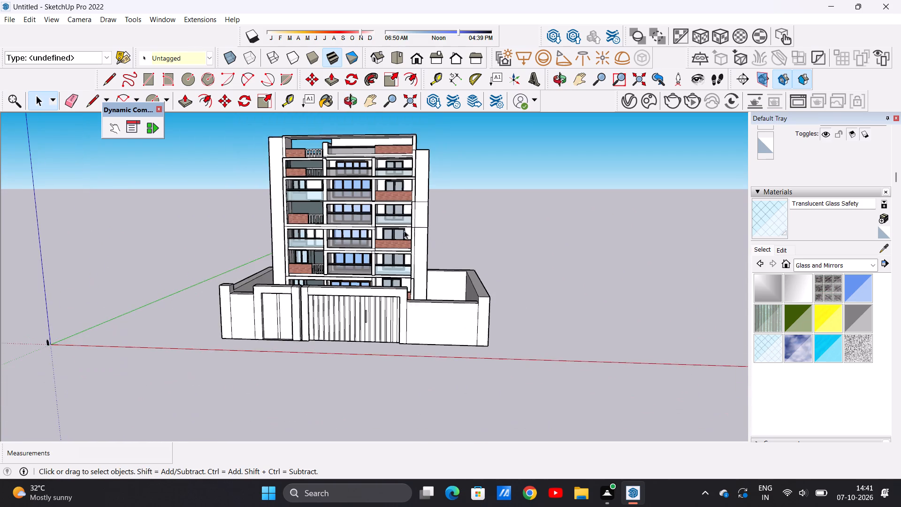
scroll(404, 230, "down", 2)
middle_click_drag(354, 268, 350, 258)
scroll(366, 185, "up", 9)
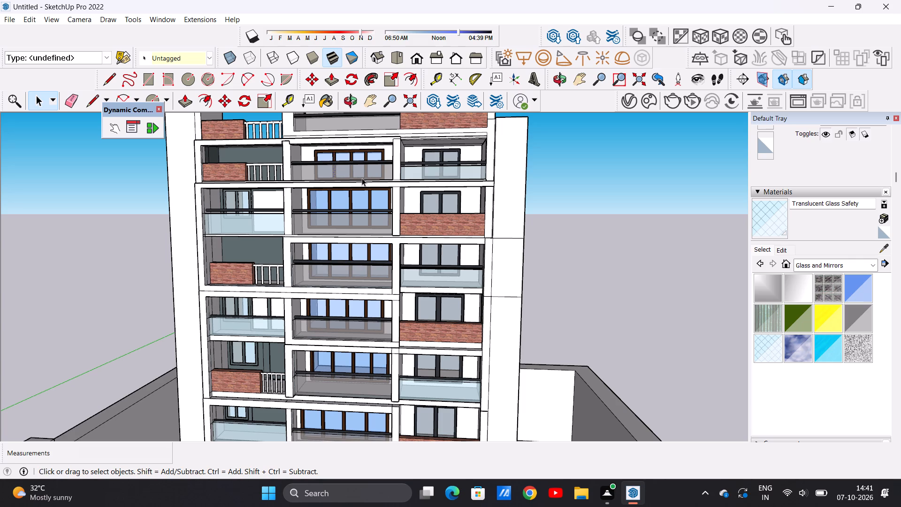
scroll(381, 207, "down", 10)
scroll(326, 195, "up", 5)
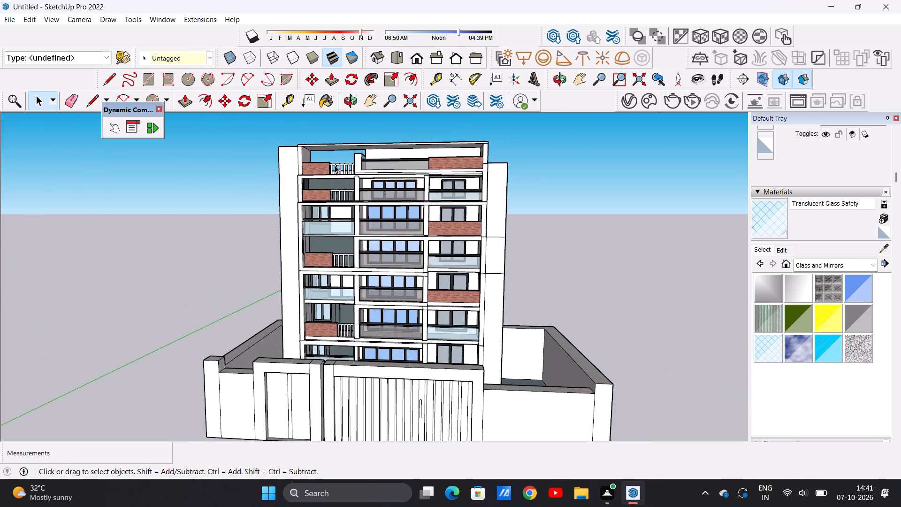
scroll(370, 161, "up", 2)
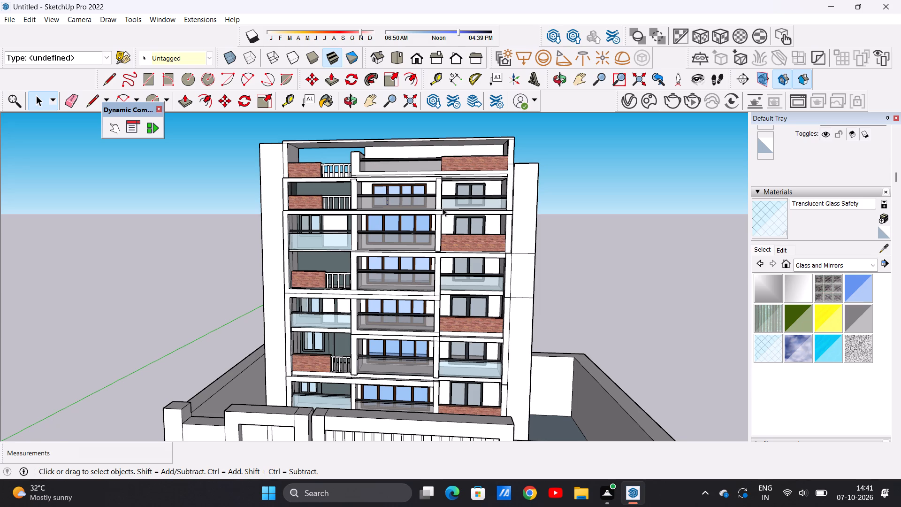
scroll(450, 209, "down", 7)
scroll(467, 237, "up", 1)
scroll(467, 239, "down", 1)
scroll(467, 240, "up", 9)
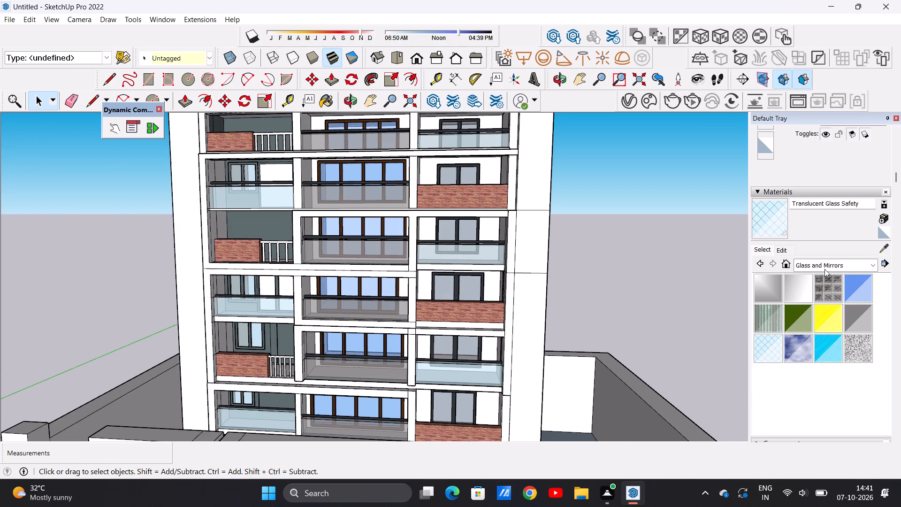
Paint the back wall of the right-side brick-parapet balcony on the third level from the top with Color B02 from the Colors collection.
left_click(869, 271)
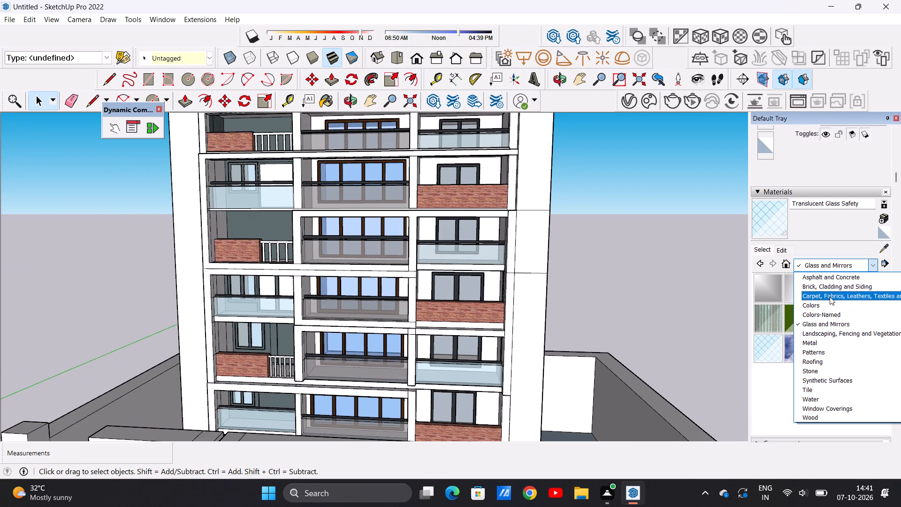
left_click(830, 301)
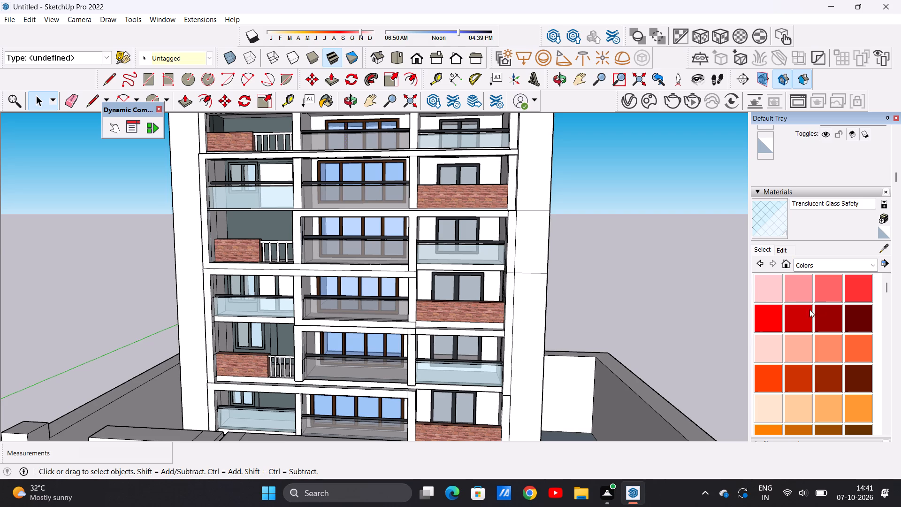
scroll(804, 315, "down", 1)
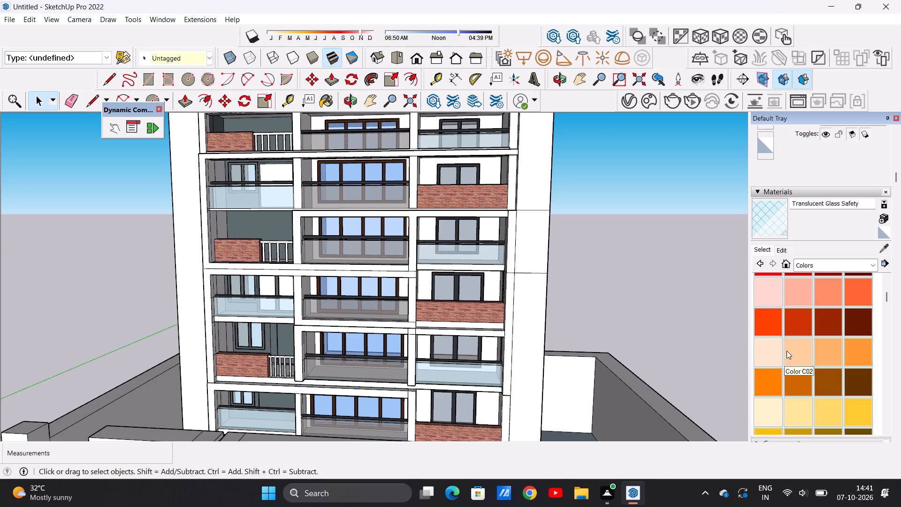
left_click(795, 294)
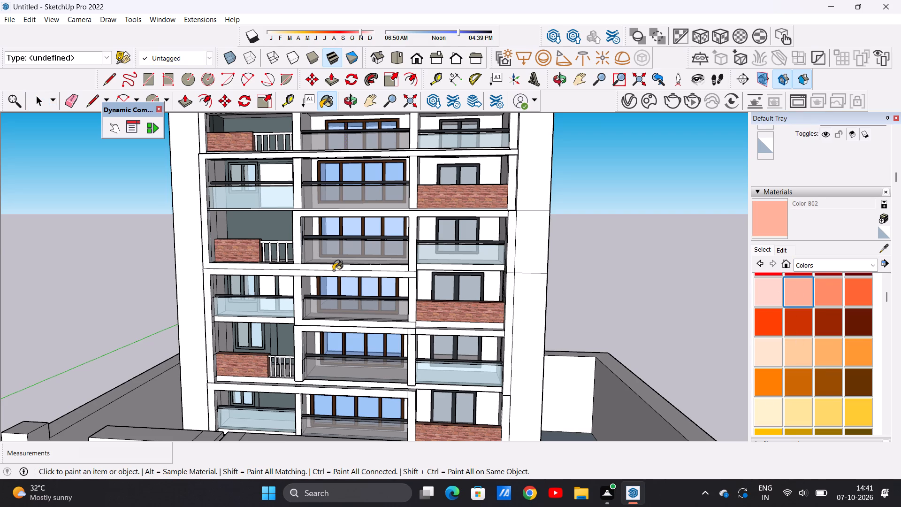
scroll(464, 163, "up", 10)
left_click(512, 184)
middle_click_drag(508, 187, 522, 185)
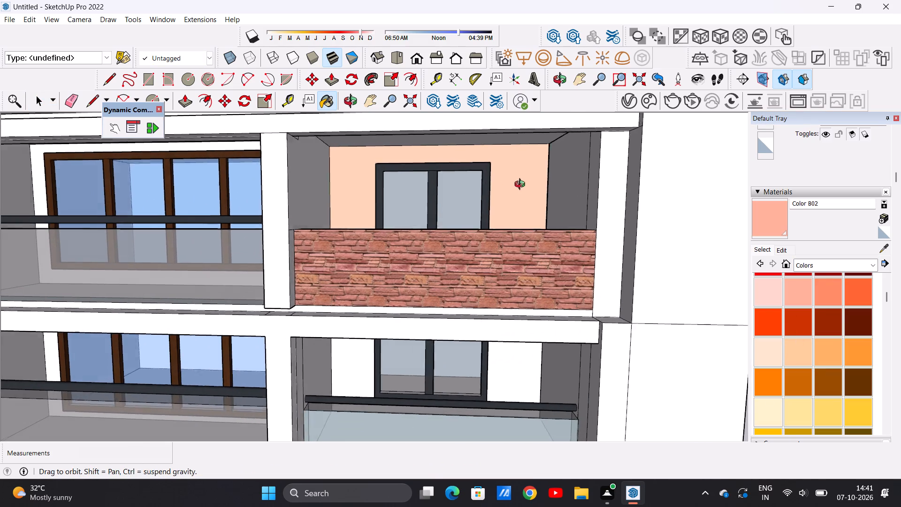
middle_click_drag(522, 185, 511, 194)
Paint the back wall and ceiling faces of the right-side glass balcony directly below the roof terrace with Color B02.
scroll(511, 194, "down", 20)
scroll(511, 194, "down", 5)
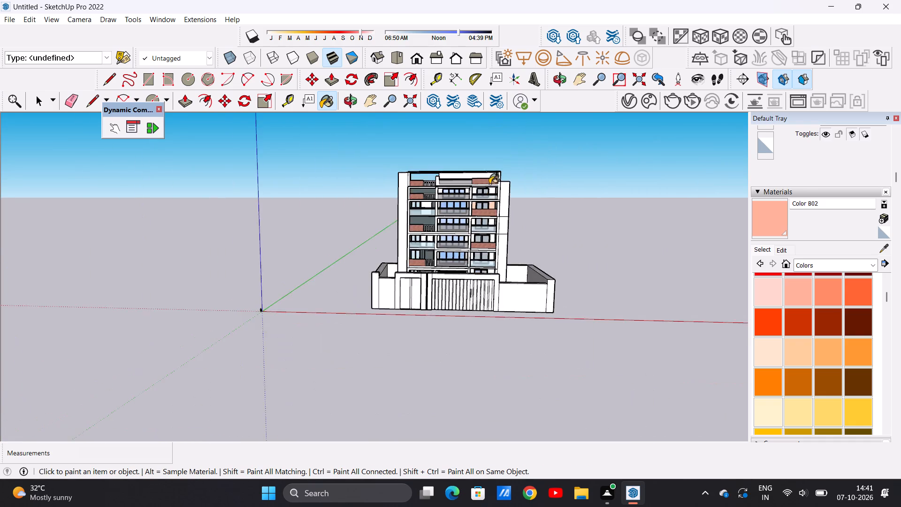
scroll(489, 184, "up", 19)
left_click(487, 200)
middle_click_drag(491, 213, 495, 194)
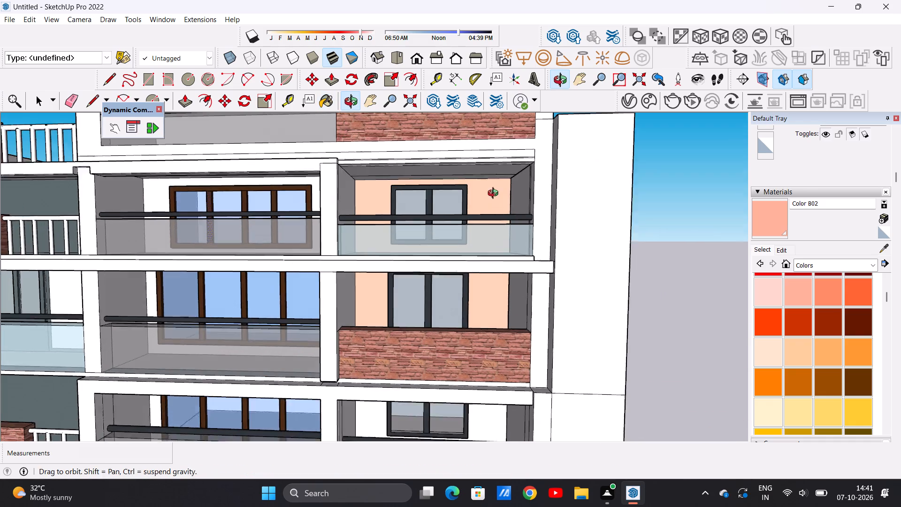
middle_click_drag(495, 194, 488, 151)
scroll(480, 174, "up", 6)
left_click(481, 173)
left_click(489, 197)
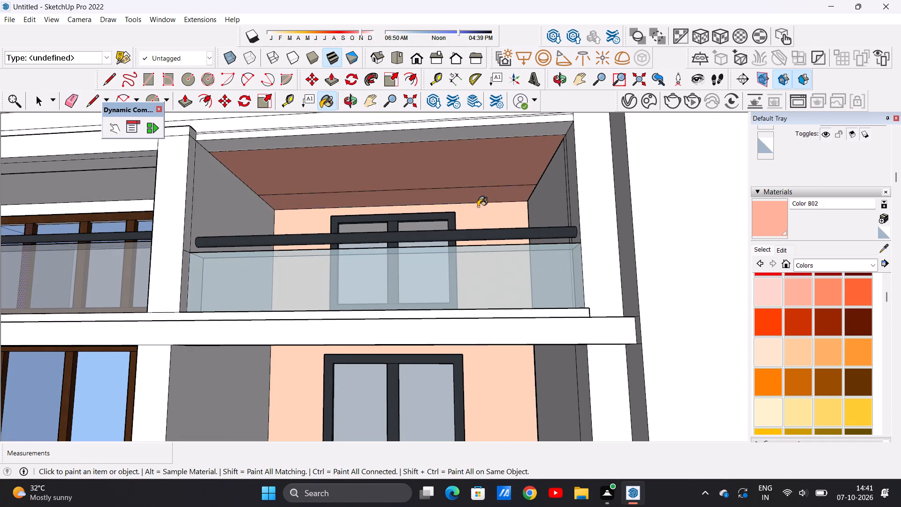
Paint the ceiling of the right-side brick-parapet balcony on the third level from the top with Color B02.
scroll(475, 215, "down", 15)
middle_click_drag(473, 256, 473, 242)
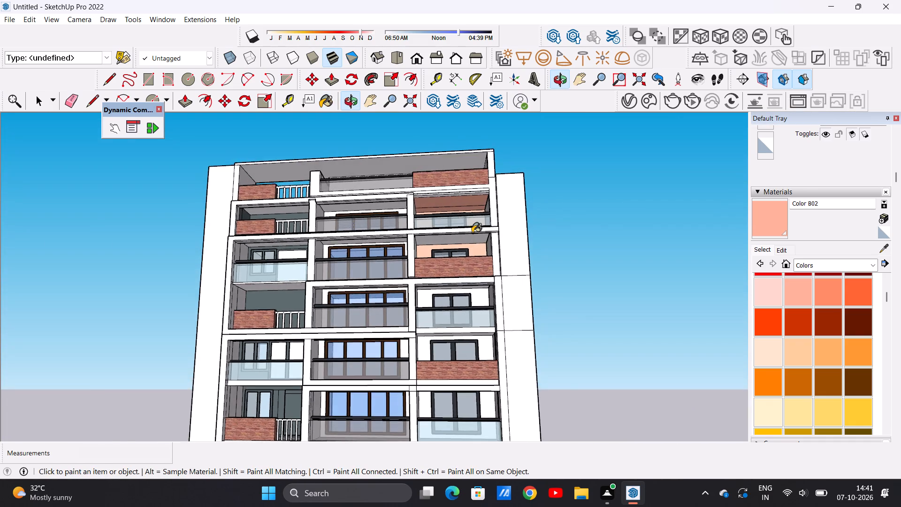
scroll(472, 233, "up", 12)
left_click(454, 235)
Paint the back wall of the right-side glass balcony on the fourth level from the top with Color B02.
scroll(443, 226, "down", 3)
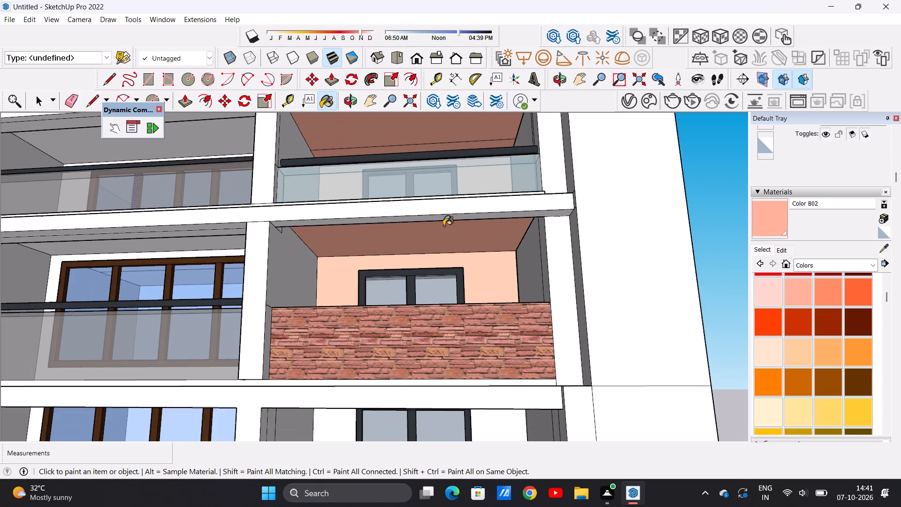
scroll(443, 226, "down", 6)
middle_click_drag(453, 252, 460, 311)
scroll(428, 232, "down", 11)
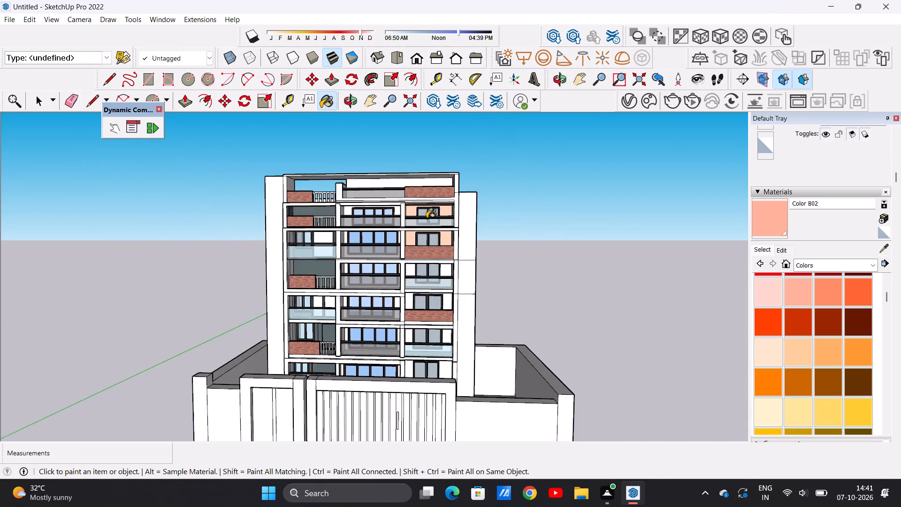
scroll(439, 290, "up", 17)
left_click(450, 219)
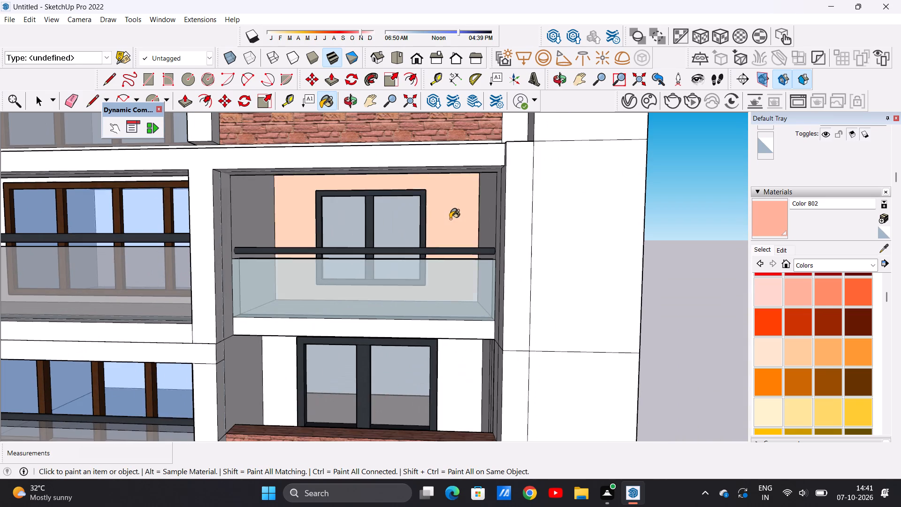
Paint the ceiling and front beam underside of the right-side glass balcony on the fourth level from the top with Color B02.
middle_click_drag(442, 226, 451, 164)
left_click(447, 166)
left_click(448, 187)
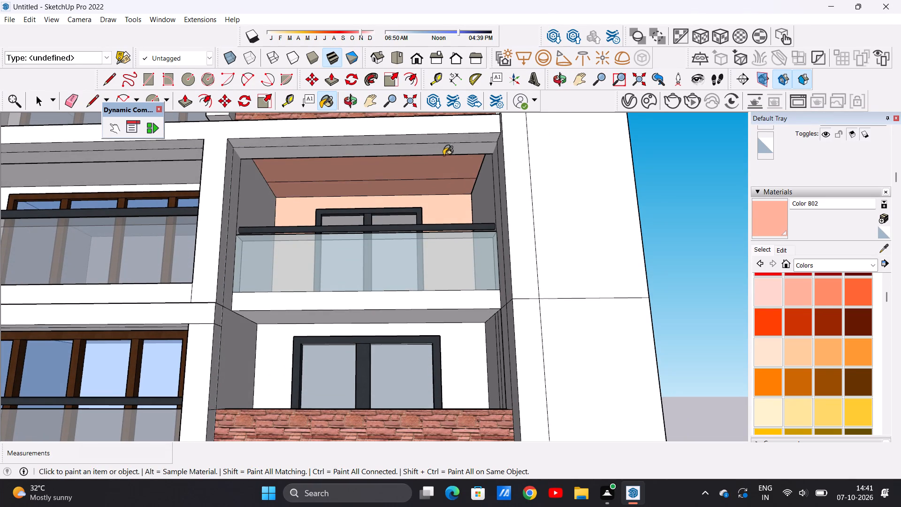
left_click(442, 150)
Paint the ceiling and back wall of the right-side brick-parapet balcony on the fifth level from the top with Color B02.
scroll(445, 221, "down", 7)
middle_click_drag(443, 236, 445, 278)
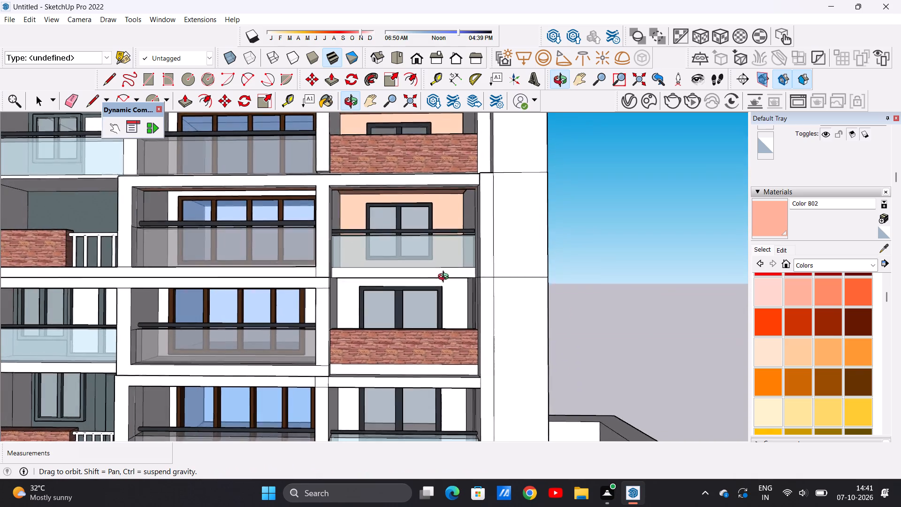
middle_click_drag(445, 278, 449, 182)
scroll(439, 266, "up", 6)
left_click(430, 270)
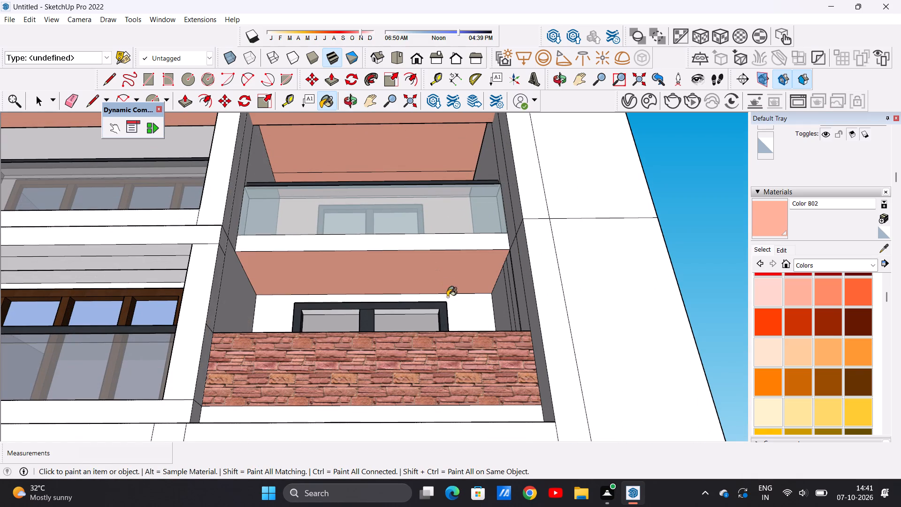
left_click(462, 311)
Paint the back wall and ceiling of the right-side glass balcony on the sixth level from the top with Color B02.
middle_click_drag(410, 246, 412, 369)
scroll(397, 232, "down", 5)
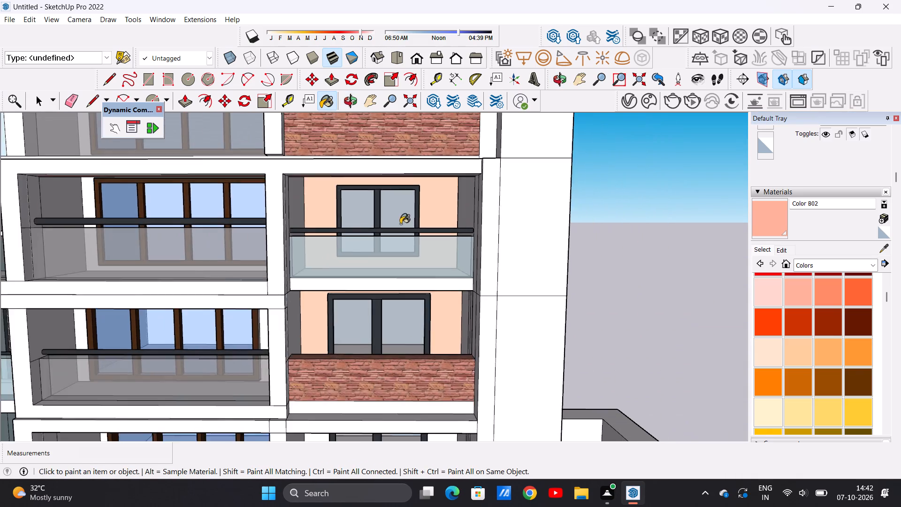
scroll(400, 224, "down", 12)
scroll(394, 332, "up", 18)
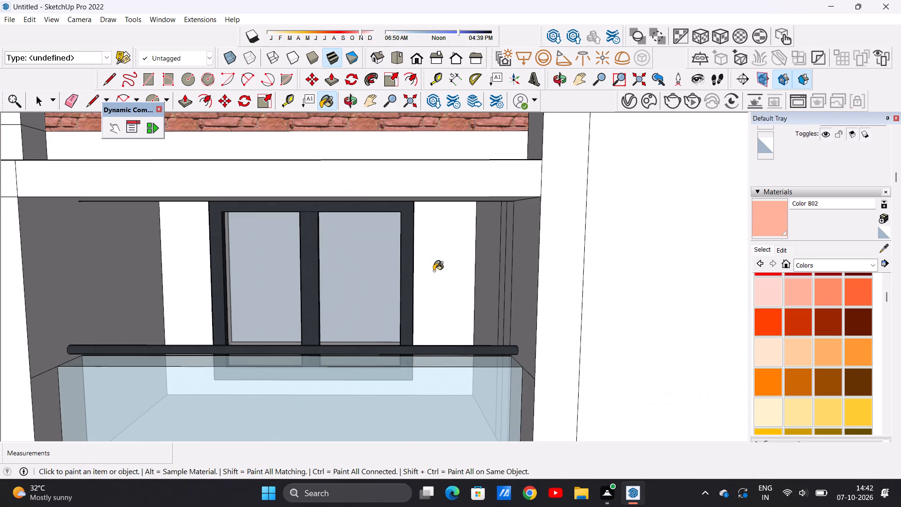
left_click(434, 271)
middle_click_drag(443, 292, 448, 179)
left_click(428, 200)
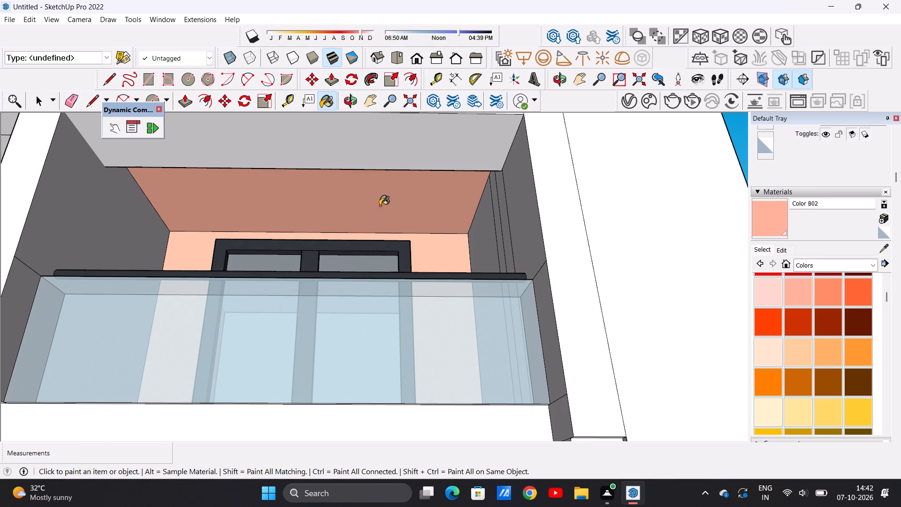
Examine the whole front facade from the front and from above to check the balcony materials on every level.
scroll(366, 253, "down", 20)
scroll(366, 253, "down", 20)
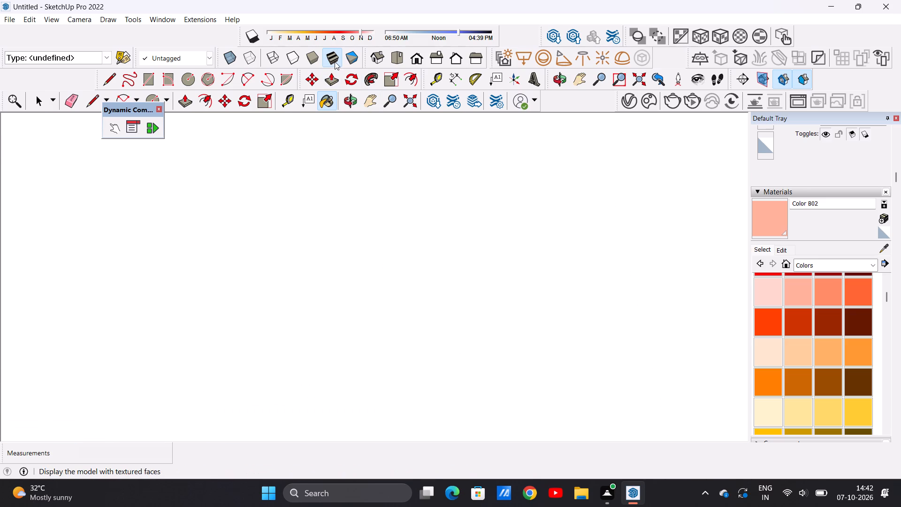
left_click(413, 61)
scroll(518, 341, "down", 9)
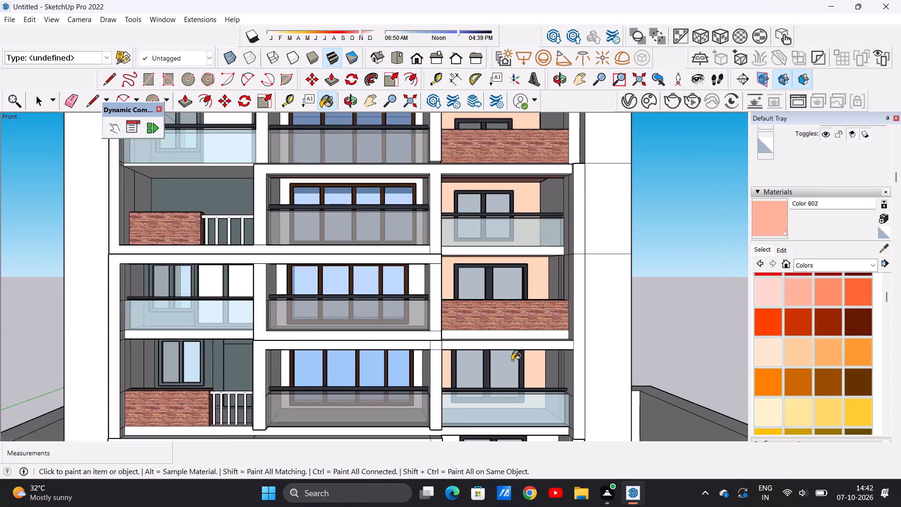
scroll(512, 361, "down", 15)
middle_click_drag(495, 339, 485, 310)
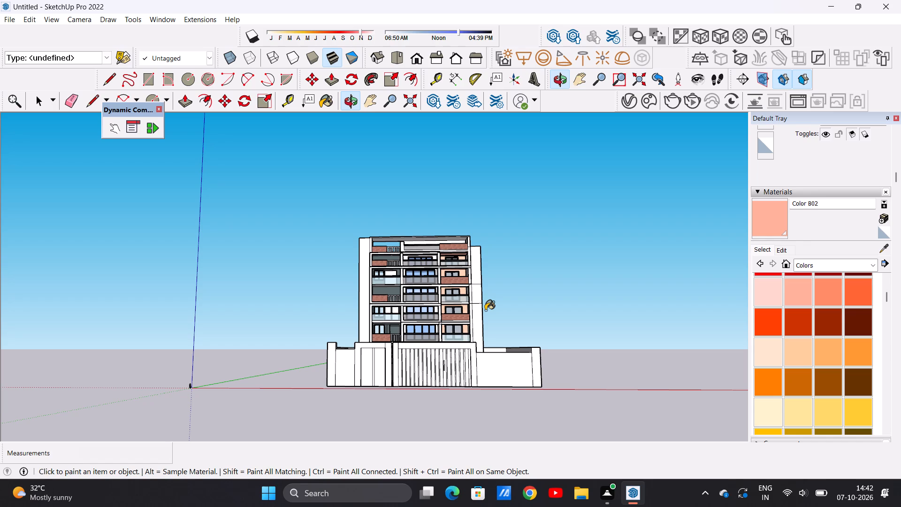
scroll(403, 389, "down", 13)
scroll(450, 359, "up", 12)
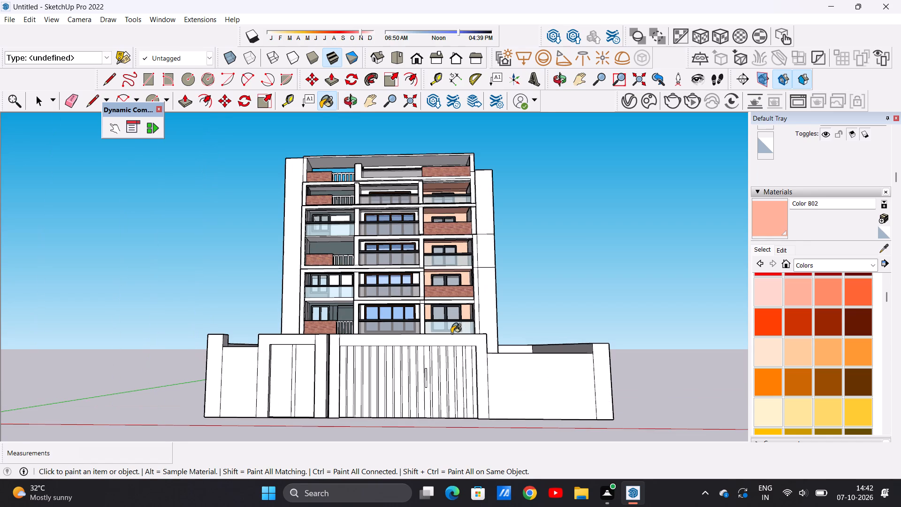
key("space")
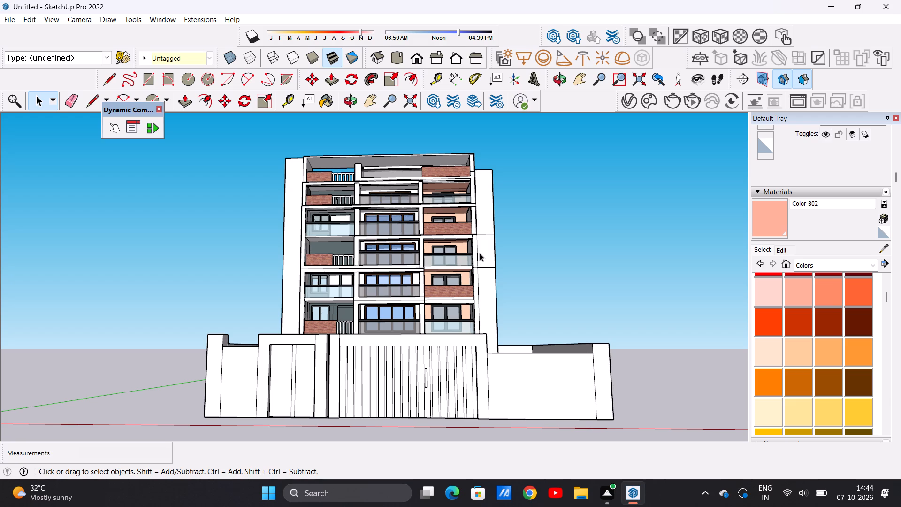
scroll(392, 286, "down", 10)
scroll(430, 302, "up", 3)
scroll(373, 302, "down", 5)
scroll(399, 300, "up", 6)
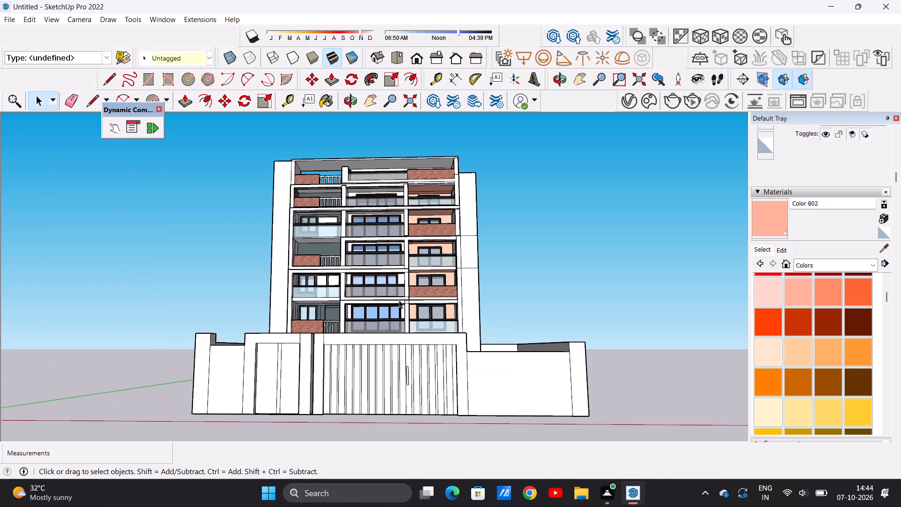
scroll(407, 311, "down", 6)
scroll(420, 288, "up", 5)
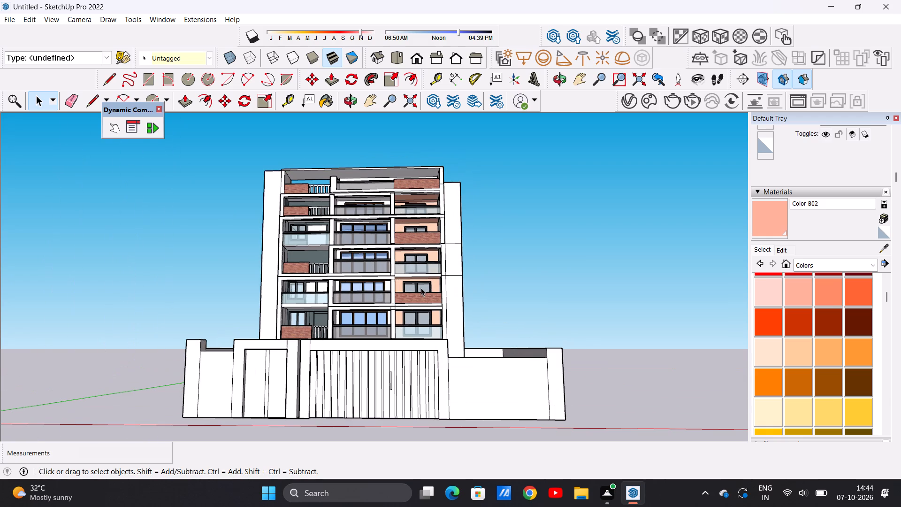
scroll(361, 272, "down", 3)
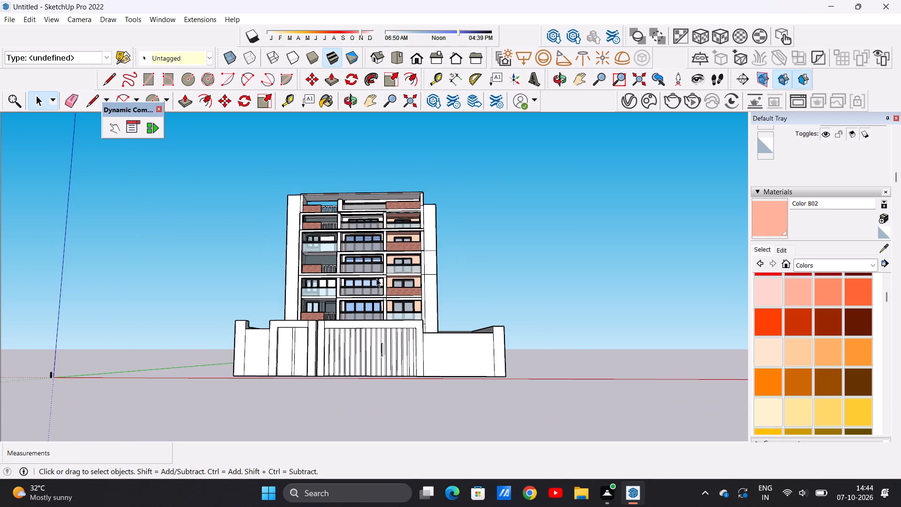
scroll(390, 290, "up", 5)
middle_click_drag(387, 308, 401, 308)
scroll(353, 334, "down", 6)
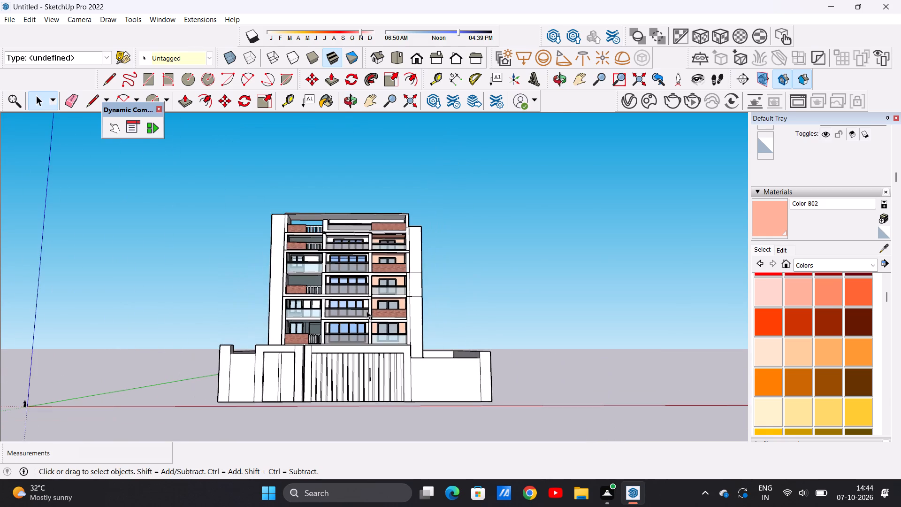
middle_click_drag(369, 283, 370, 348)
scroll(343, 219, "up", 8)
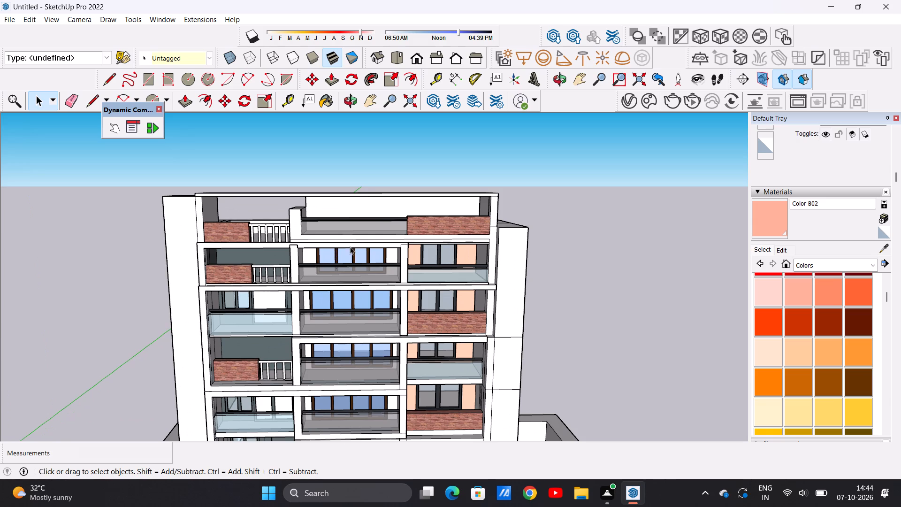
scroll(395, 270, "down", 8)
scroll(405, 286, "up", 3)
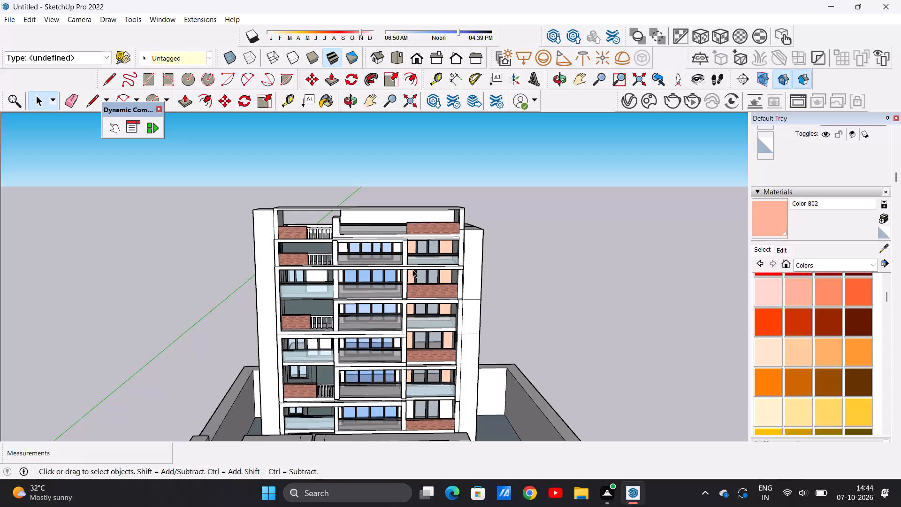
scroll(404, 251, "down", 5)
middle_click_drag(446, 267, 434, 243)
scroll(436, 253, "up", 2)
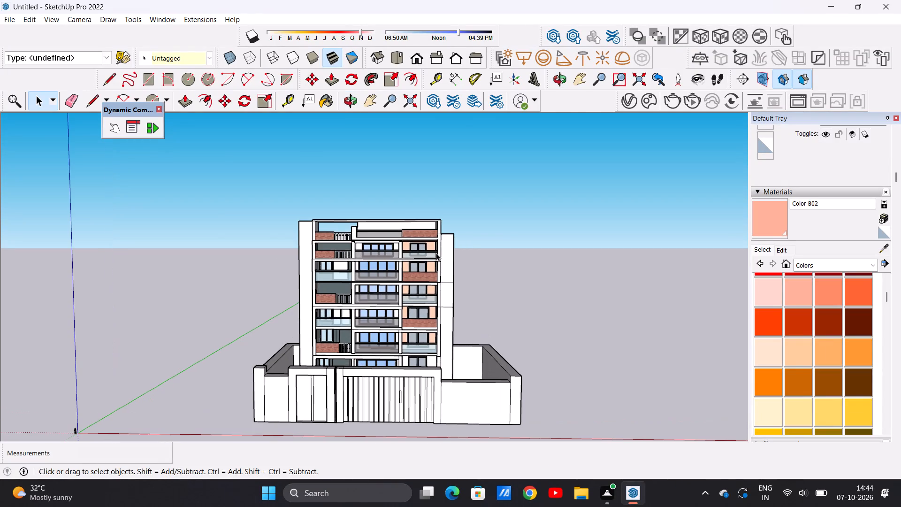
Paint the back wall and ceiling of the lowest right-side brick-parapet balcony with Color B02.
left_click(773, 223)
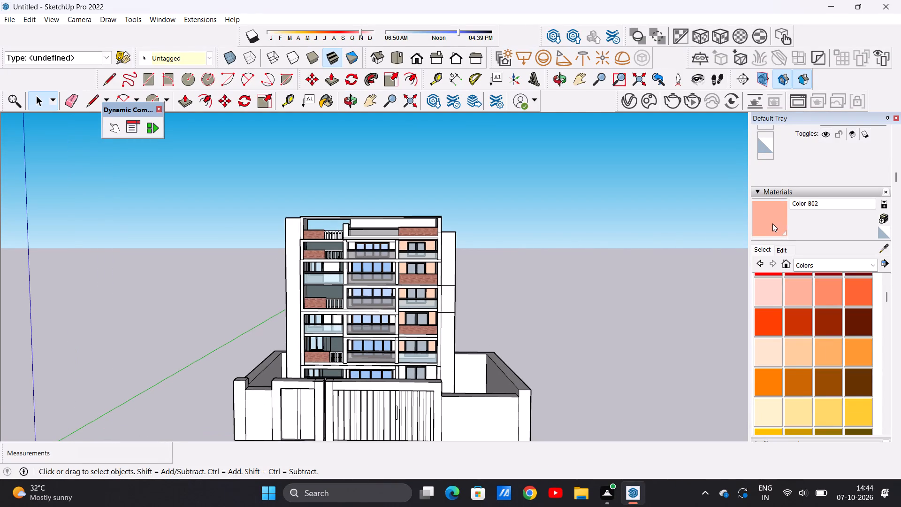
scroll(430, 378, "up", 8)
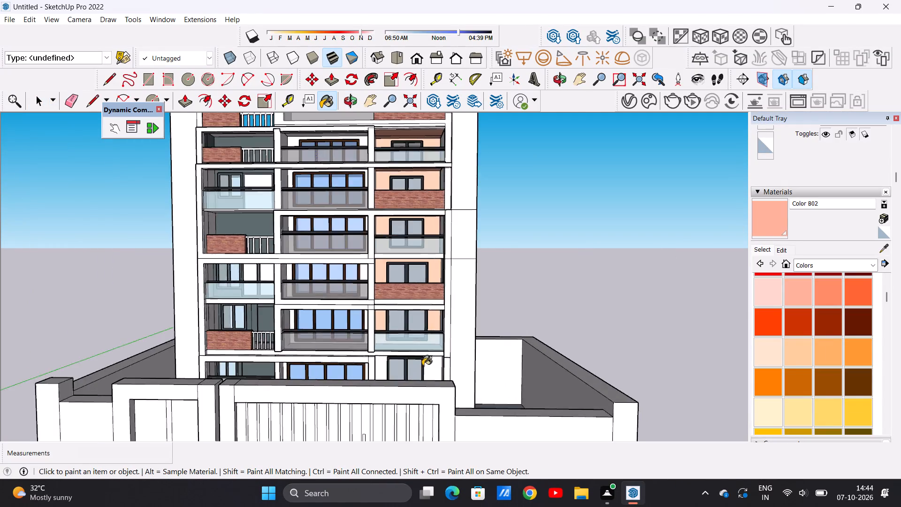
scroll(422, 366, "up", 13)
left_click(444, 373)
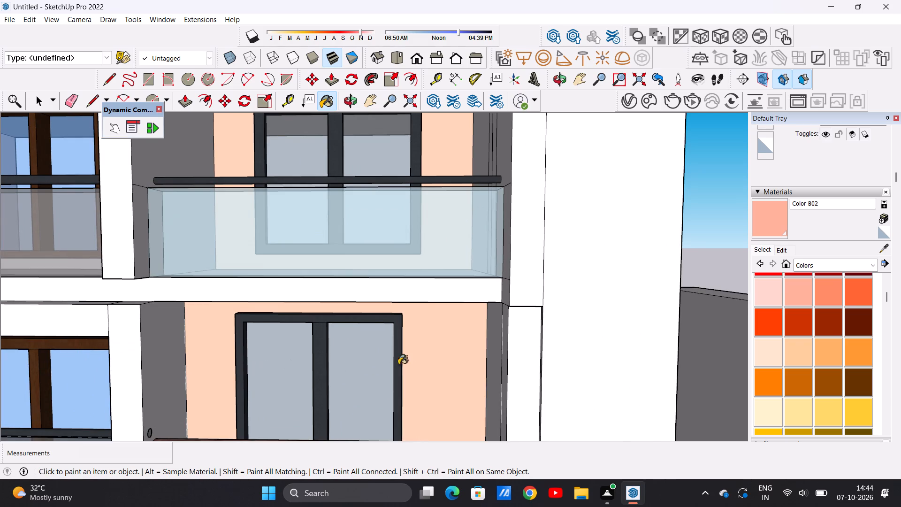
scroll(414, 347, "down", 2)
middle_click_drag(433, 355, 442, 358)
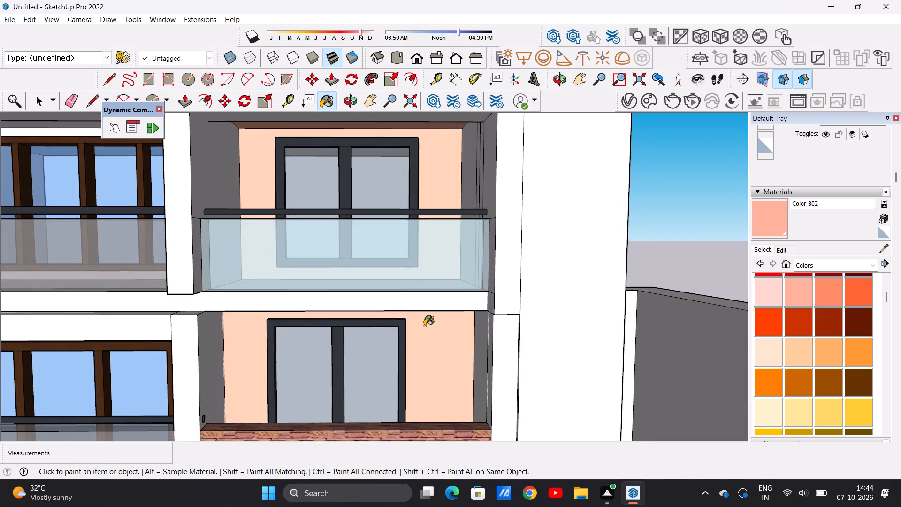
scroll(426, 332, "up", 6)
middle_click_drag(427, 330, 428, 305)
scroll(423, 289, "up", 1)
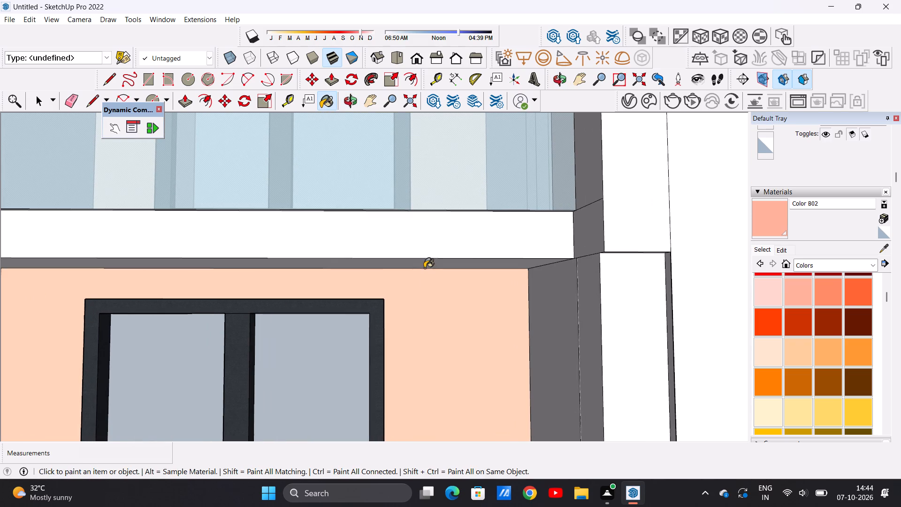
left_click(420, 265)
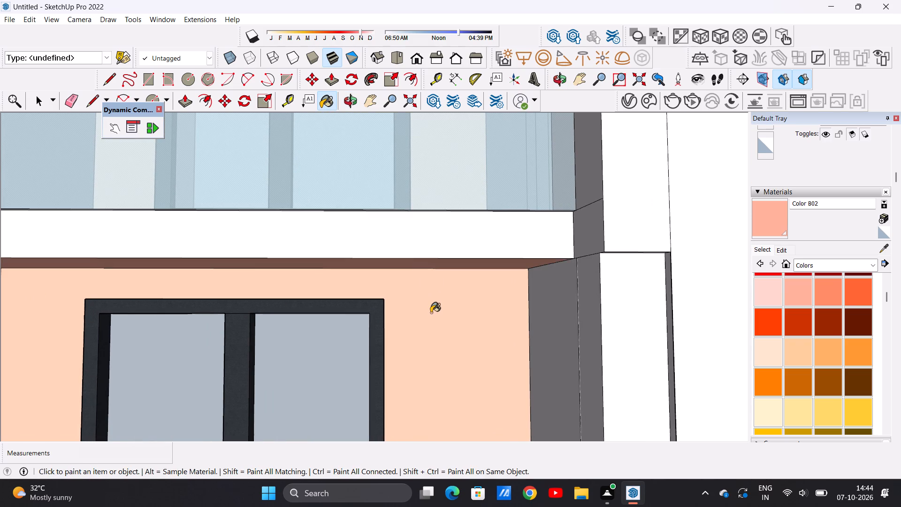
Paint both inner side walls of the lowest right-side brick-parapet balcony with Color B02.
left_click(555, 319)
scroll(441, 322, "down", 4)
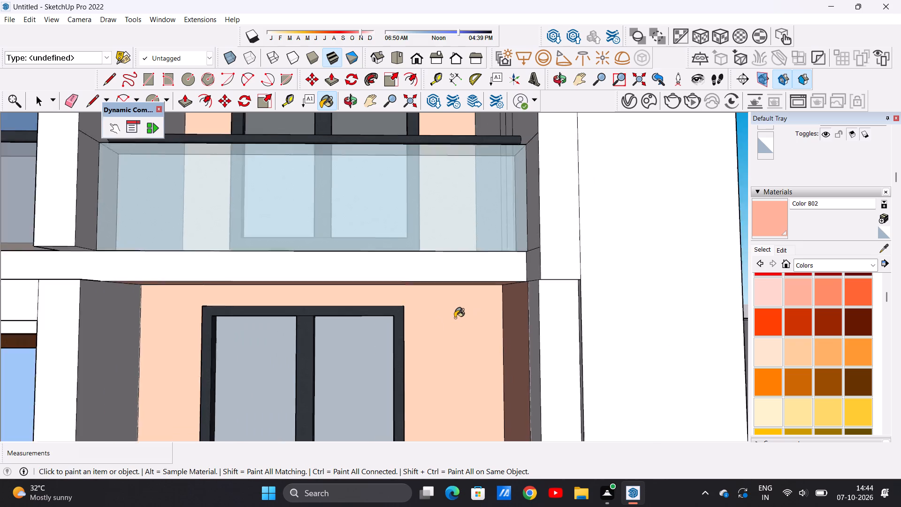
scroll(455, 318, "down", 10)
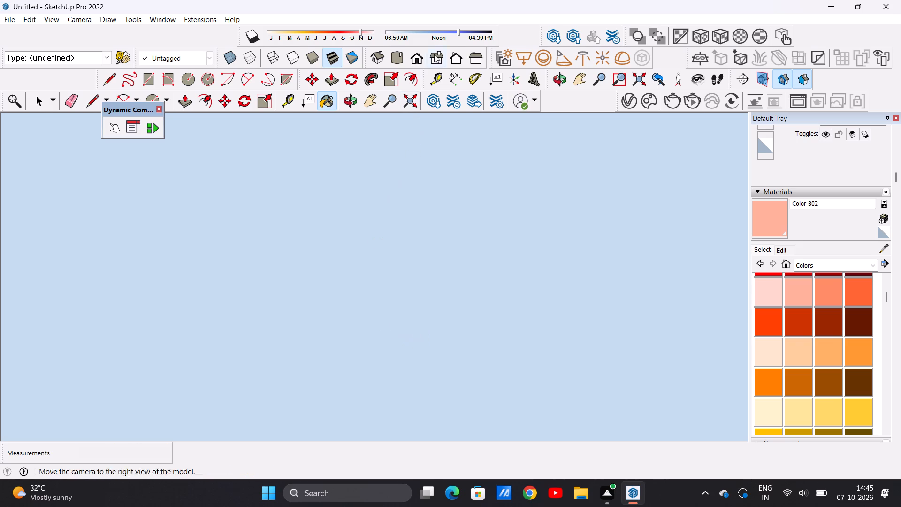
left_click(418, 57)
scroll(401, 259, "down", 16)
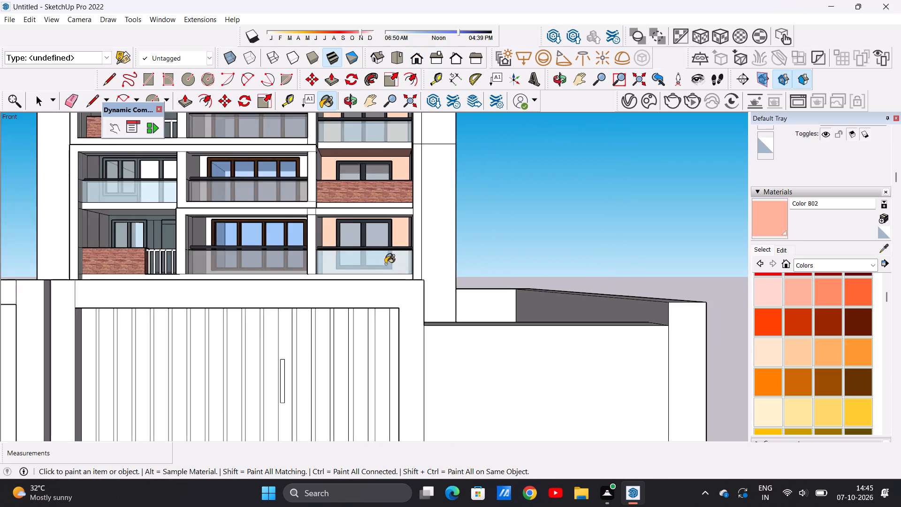
middle_click_drag(385, 276, 374, 390)
scroll(365, 323, "up", 6)
middle_click_drag(359, 303, 314, 289)
scroll(293, 267, "up", 7)
left_click(294, 267)
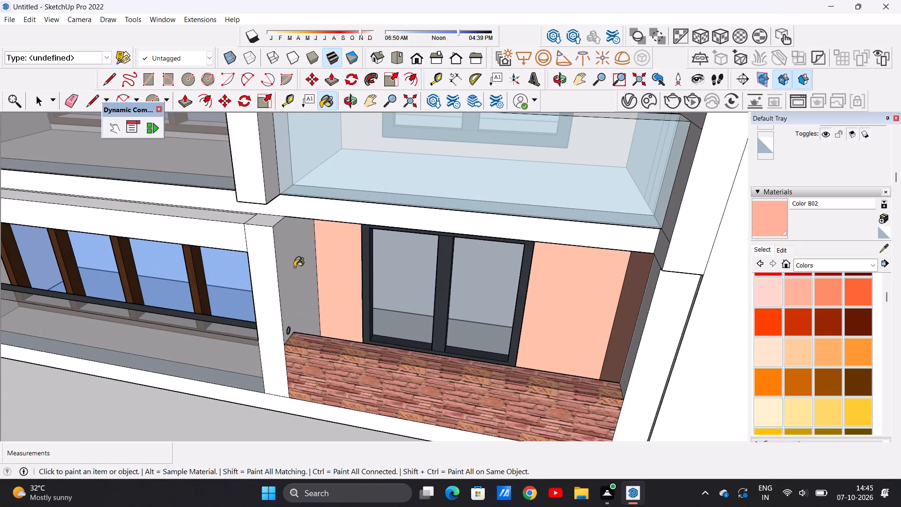
Paint both inner side walls of the glass balcony directly above the lowest right-side brick-parapet balcony with Color B02.
middle_click_drag(356, 306, 491, 296)
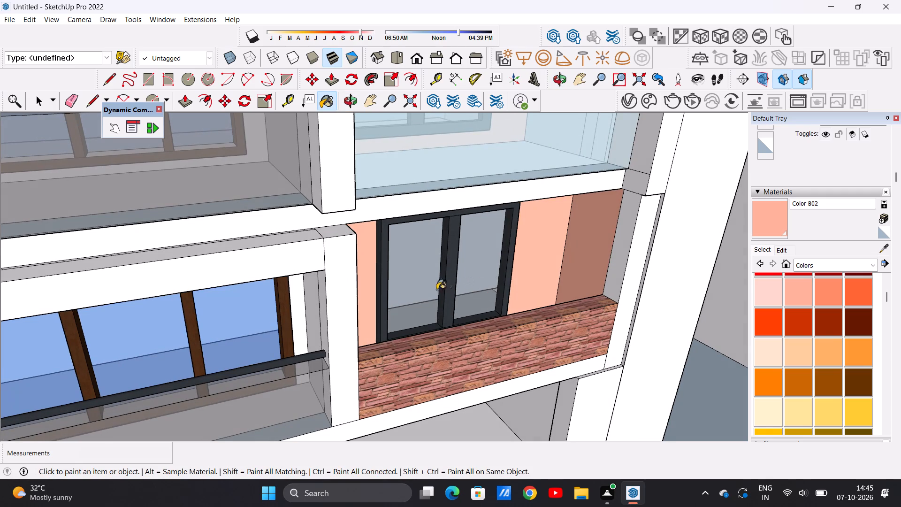
scroll(329, 289, "down", 5)
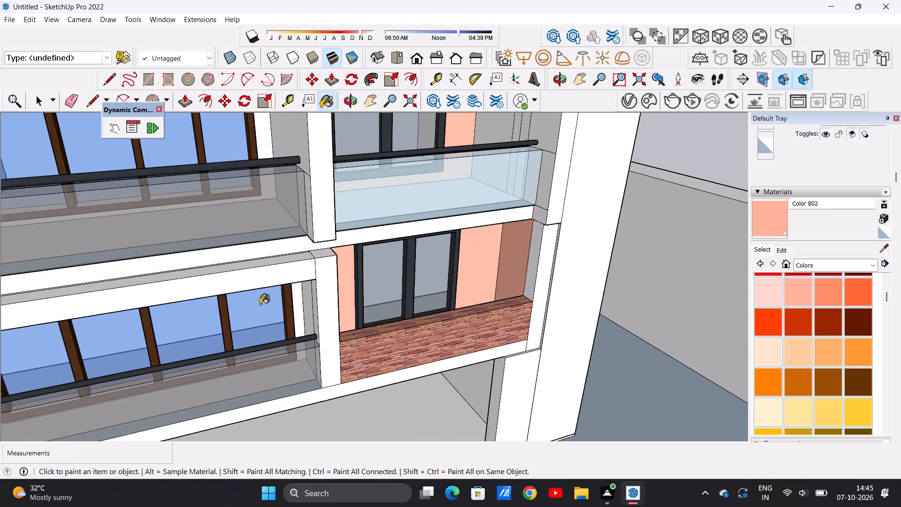
scroll(260, 304, "down", 2)
scroll(421, 182, "up", 9)
left_click(442, 165)
middle_click_drag(436, 190, 394, 201)
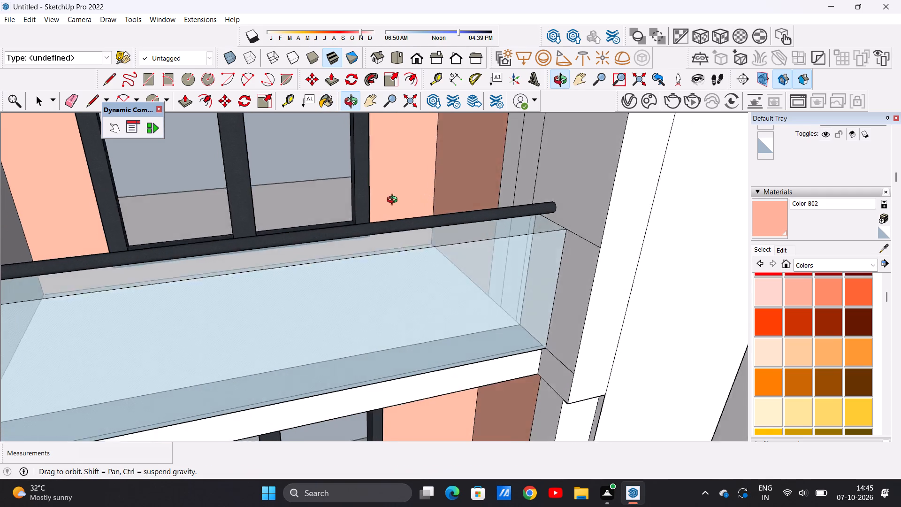
middle_click_drag(394, 201, 304, 207)
left_click(134, 186)
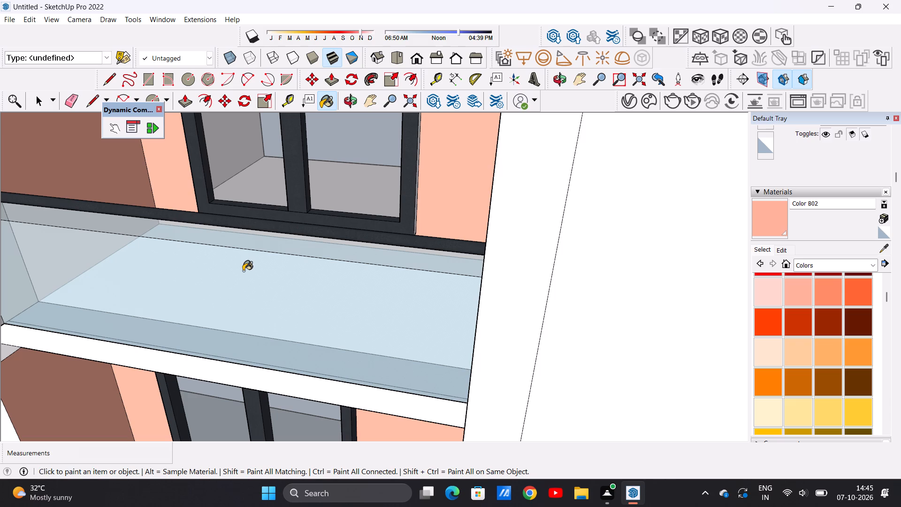
scroll(264, 276, "down", 14)
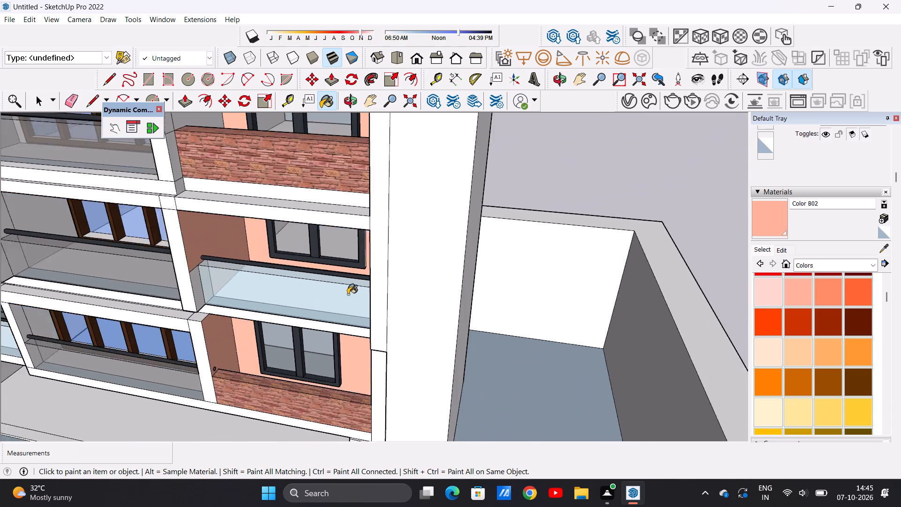
scroll(348, 294, "down", 17)
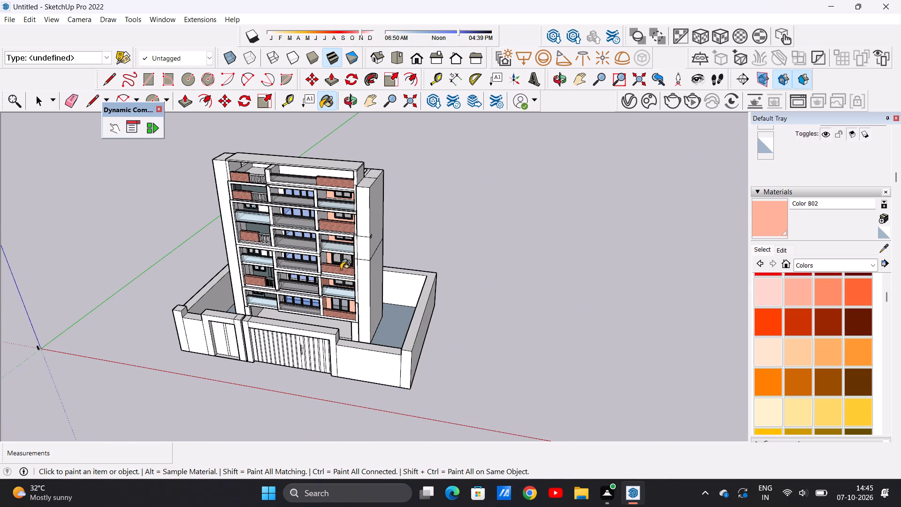
Examine the front facade from several angles and distances to compare the wall finishes of the left, middle and right balcony columns.
scroll(335, 247, "down", 4)
scroll(287, 230, "up", 14)
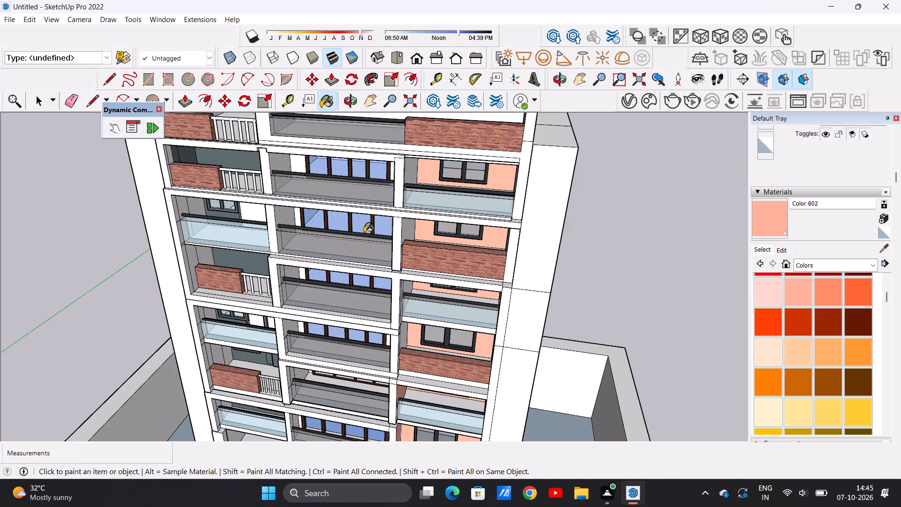
middle_click_drag(426, 224, 403, 205)
scroll(415, 176, "up", 10)
scroll(425, 213, "down", 2)
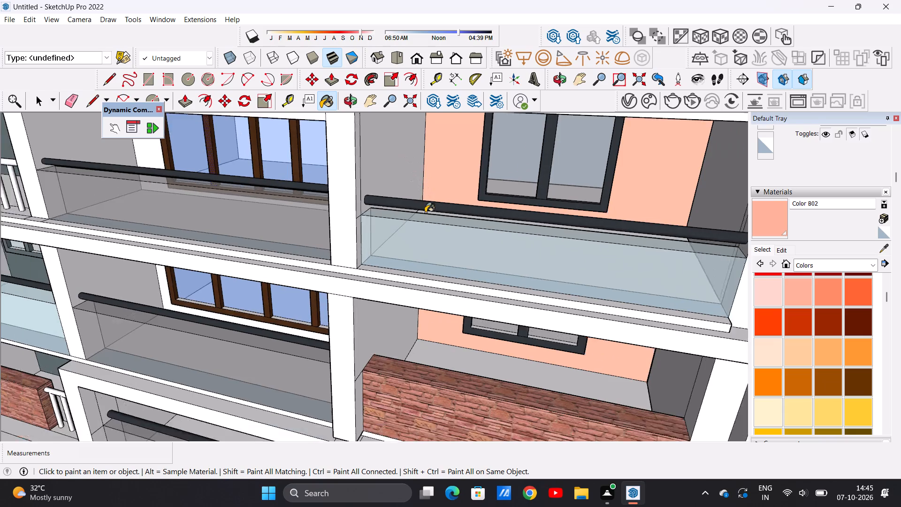
scroll(425, 213, "down", 2)
scroll(450, 303, "down", 7)
scroll(476, 342, "up", 4)
middle_click_drag(426, 345, 503, 290)
scroll(476, 312, "up", 1)
scroll(450, 330, "down", 11)
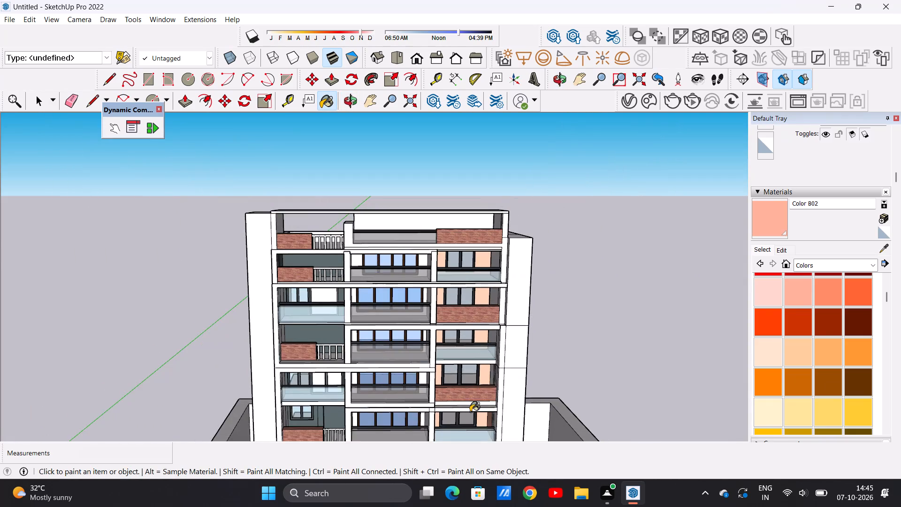
middle_click_drag(469, 414, 465, 379)
scroll(466, 385, "up", 8)
scroll(443, 337, "down", 8)
middle_click_drag(475, 399, 460, 420)
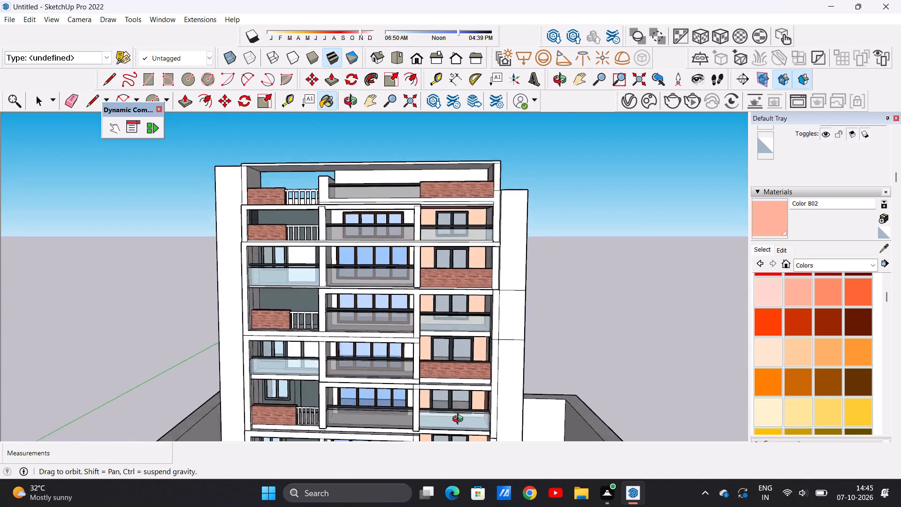
middle_click_drag(460, 420, 436, 361)
scroll(434, 340, "down", 11)
middle_click_drag(441, 351, 444, 397)
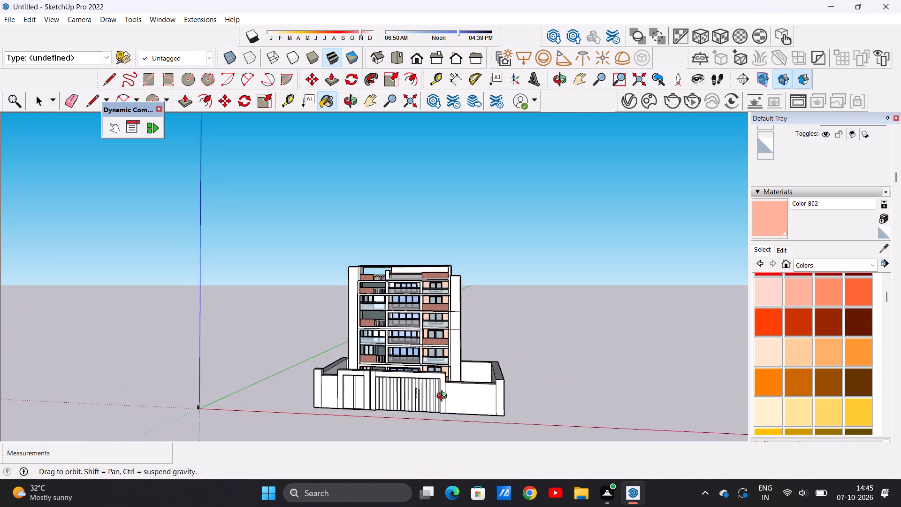
middle_click_drag(444, 397, 440, 414)
scroll(434, 360, "up", 13)
middle_click_drag(434, 369, 499, 366)
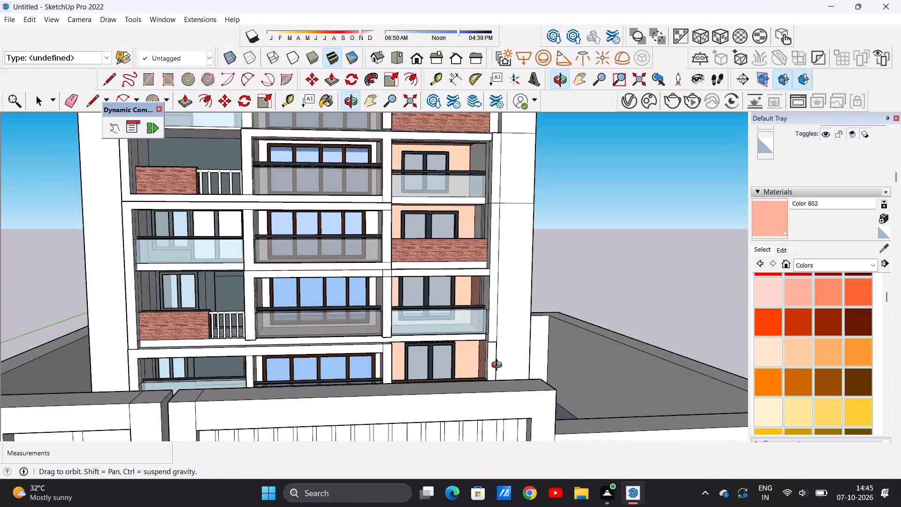
middle_click_drag(499, 366, 445, 383)
scroll(344, 351, "down", 9)
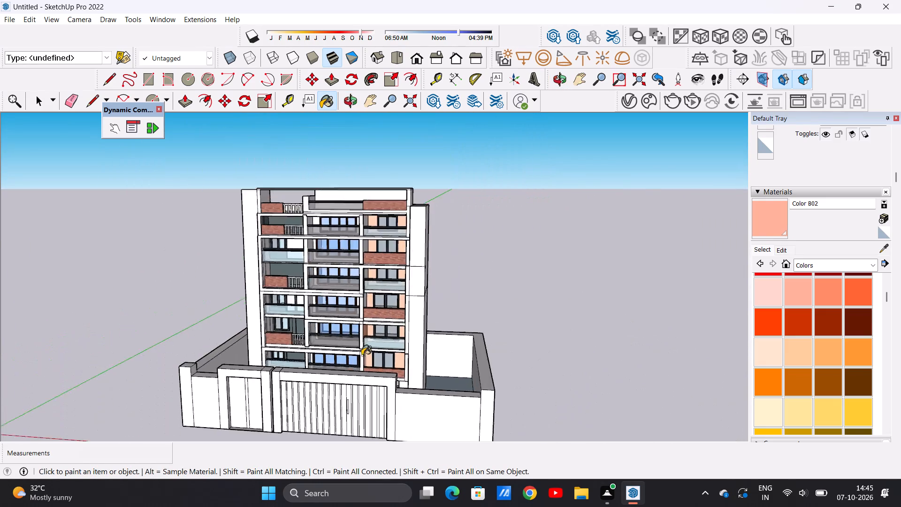
scroll(362, 355, "down", 5)
scroll(317, 286, "up", 7)
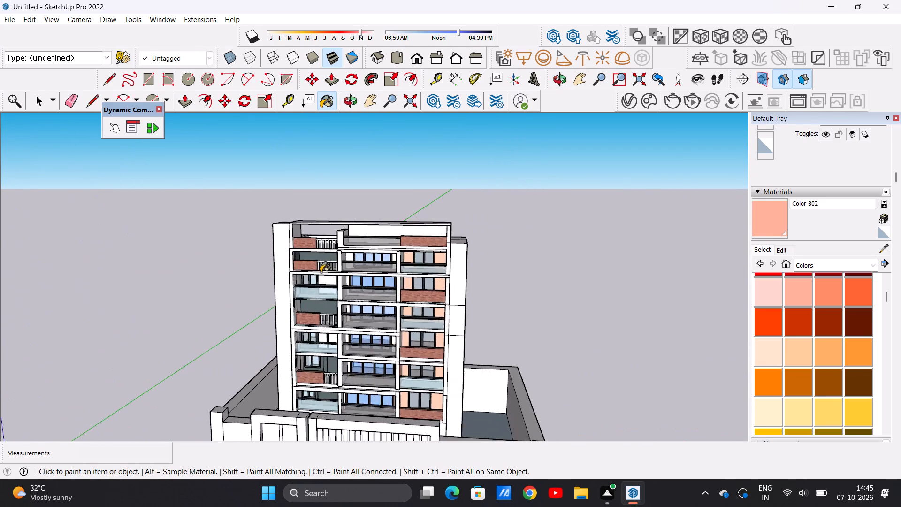
scroll(321, 272, "up", 13)
middle_click_drag(319, 270, 363, 272)
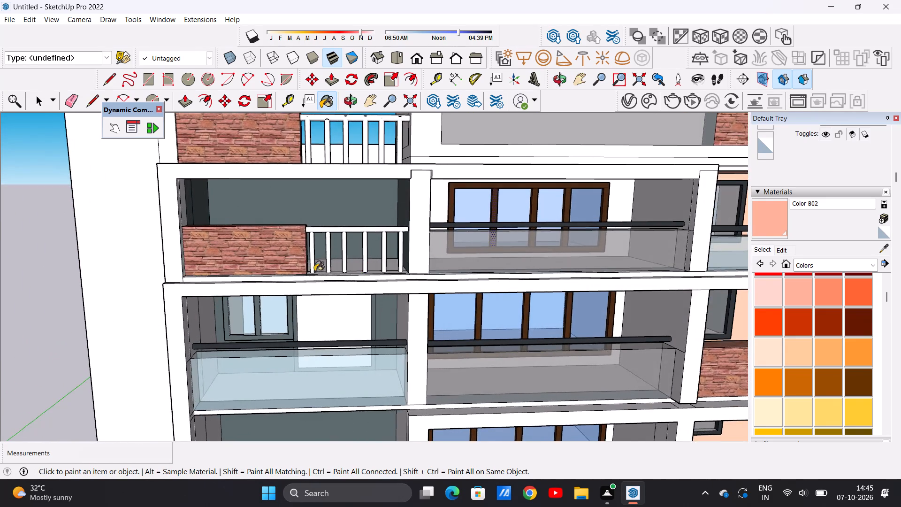
scroll(303, 272, "down", 12)
scroll(408, 257, "up", 13)
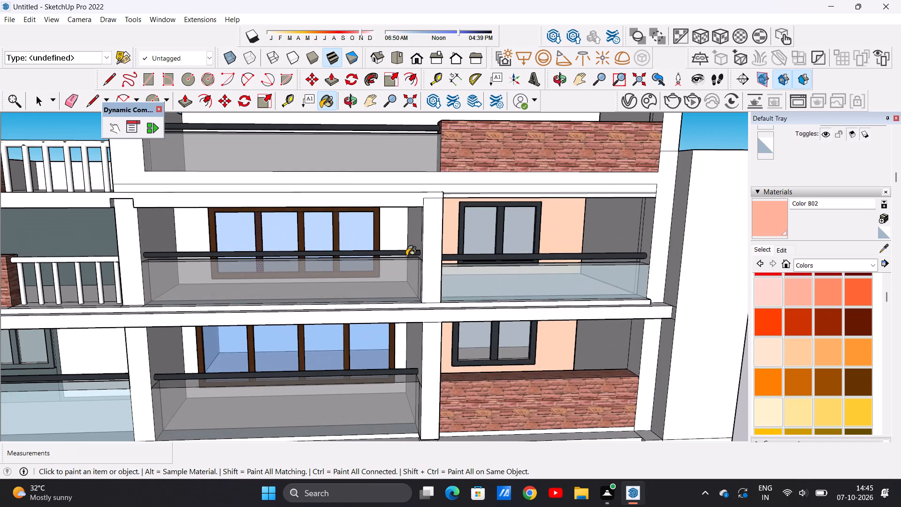
Paint the back wall and both inner side walls of the topmost windowed middle balcony with Color C01.
left_click(773, 353)
scroll(311, 230, "up", 5)
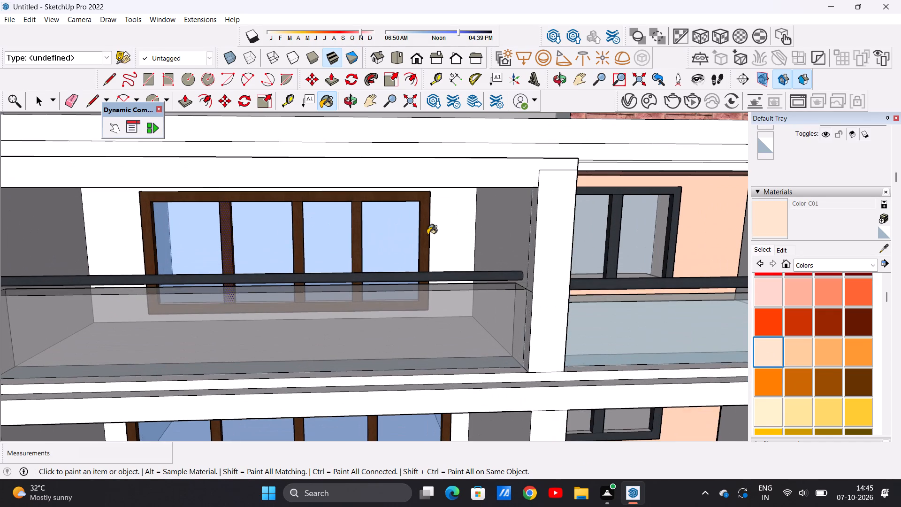
left_click(430, 230)
left_click(455, 231)
middle_click_drag(452, 241, 503, 252)
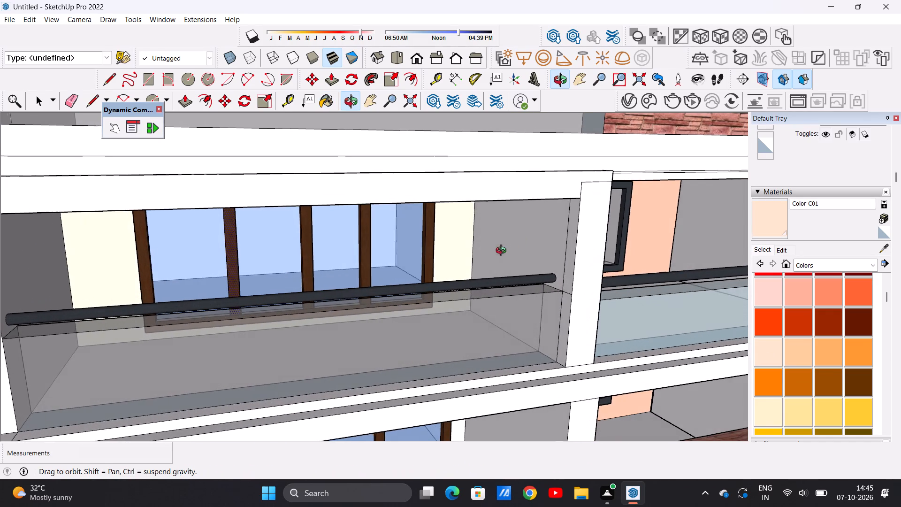
middle_click_drag(503, 252, 501, 252)
left_click(524, 235)
scroll(510, 251, "down", 8)
middle_click_drag(498, 256, 309, 251)
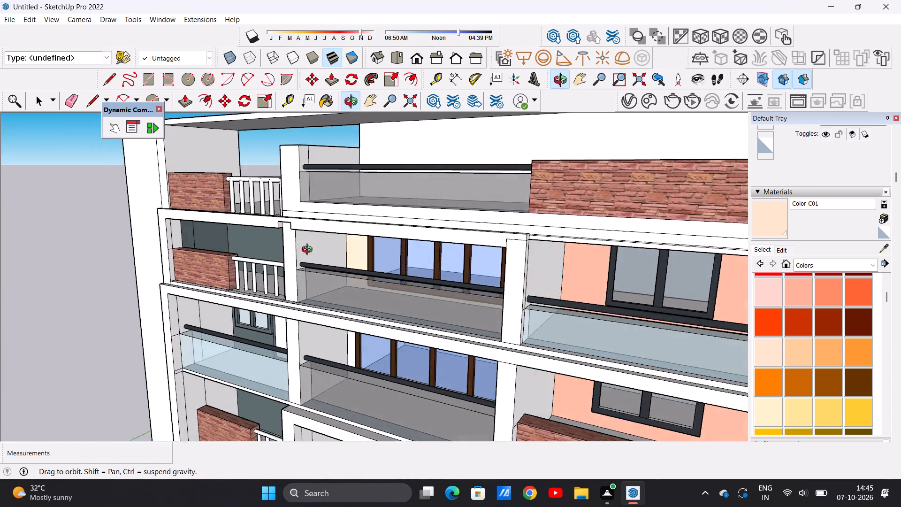
middle_click_drag(309, 251, 310, 251)
scroll(314, 246, "up", 2)
scroll(314, 246, "down", 1)
scroll(314, 246, "up", 4)
left_click(312, 245)
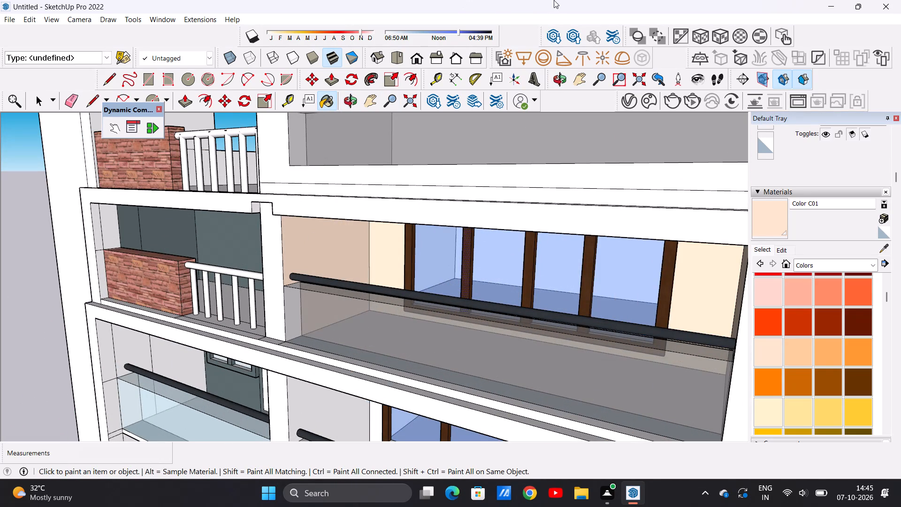
Paint the back wall of the second windowed middle balcony from the top with Color C01.
scroll(461, 226, "down", 11)
scroll(431, 202, "up", 6)
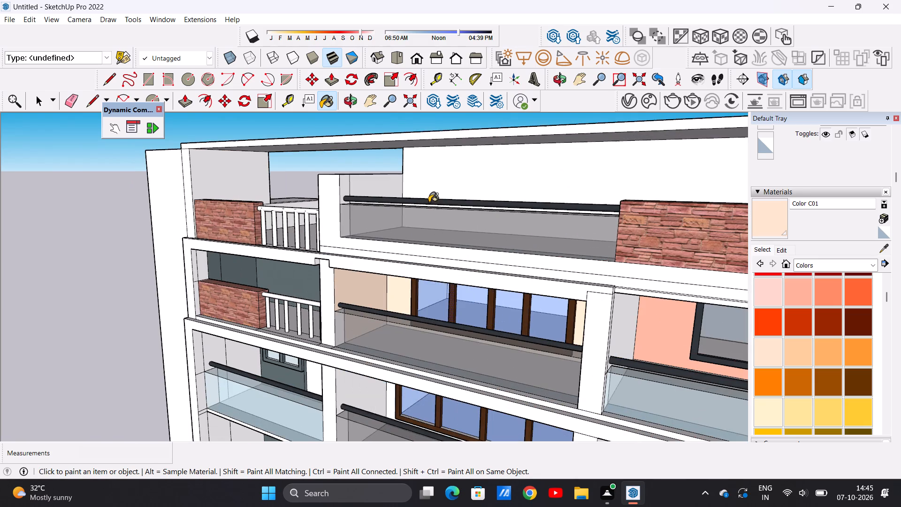
middle_click_drag(443, 360, 489, 342)
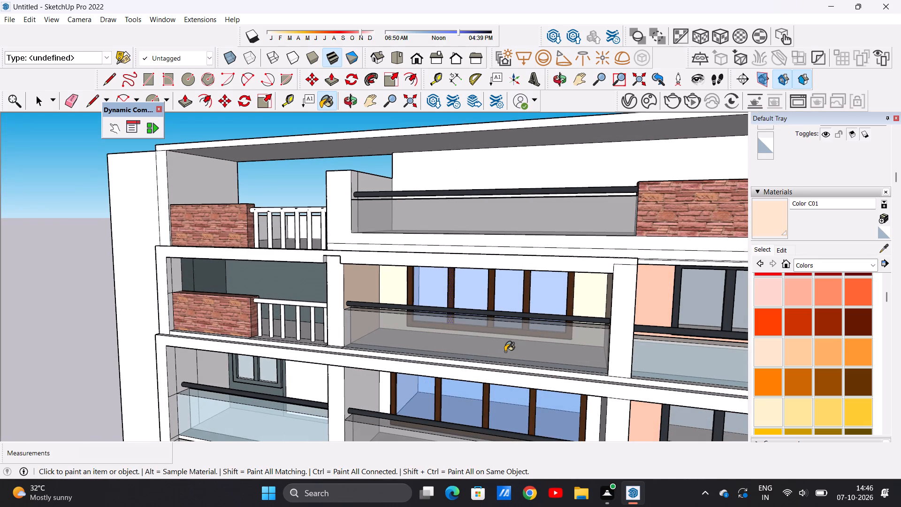
scroll(459, 333, "down", 4)
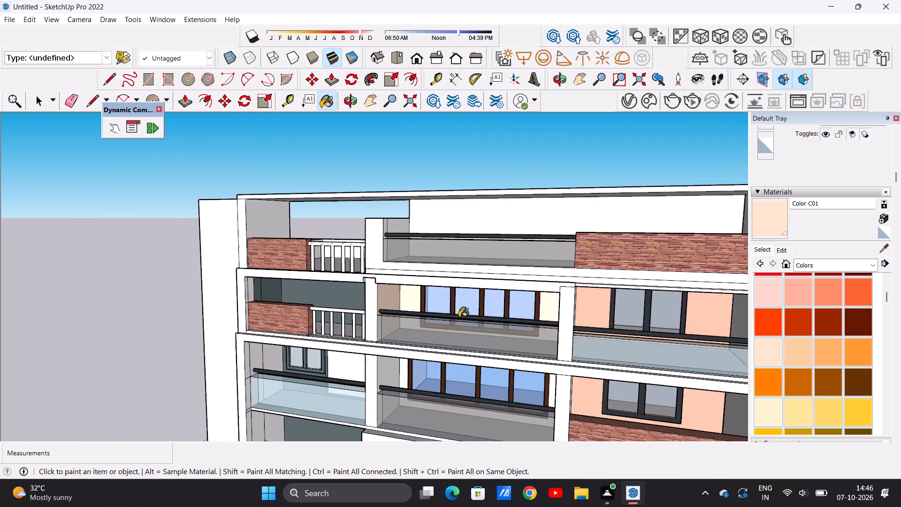
scroll(471, 313, "up", 6)
scroll(476, 318, "down", 4)
middle_click_drag(454, 321, 579, 324)
scroll(551, 310, "up", 3)
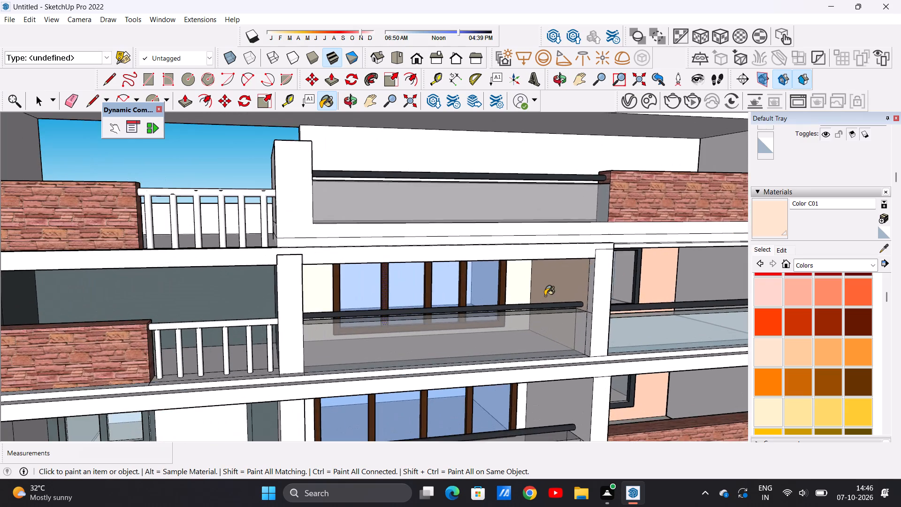
middle_click_drag(540, 295, 447, 272)
scroll(442, 282, "down", 8)
scroll(481, 345, "up", 11)
left_click(531, 342)
Paint both inner side walls of the second windowed middle balcony from the top with Color C01.
middle_click_drag(475, 342, 558, 350)
scroll(549, 350, "up", 1)
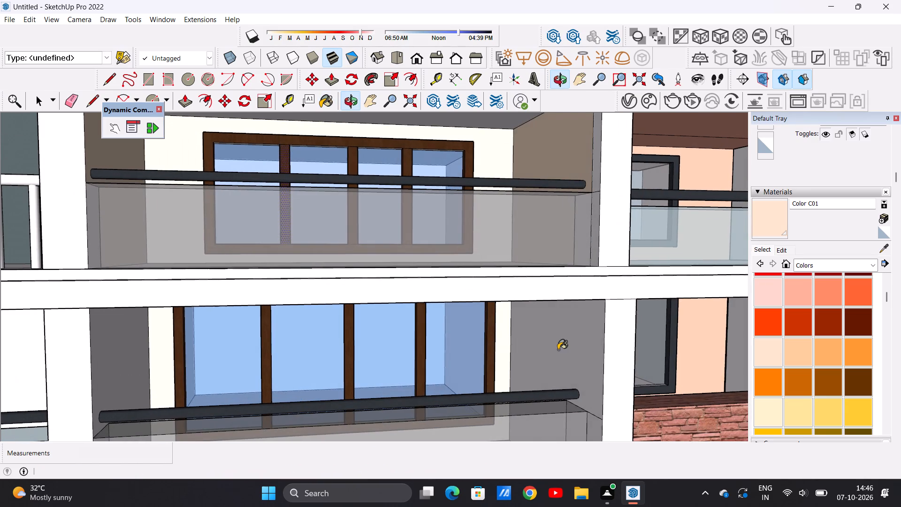
left_click(558, 349)
middle_click_drag(516, 343, 415, 344)
scroll(483, 355, "down", 6)
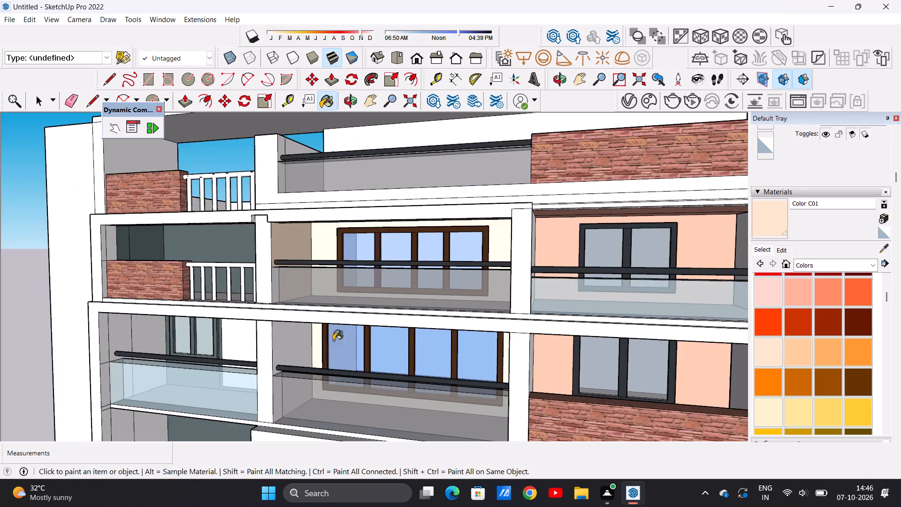
scroll(301, 340, "up", 11)
left_click(266, 342)
scroll(314, 349, "down", 10)
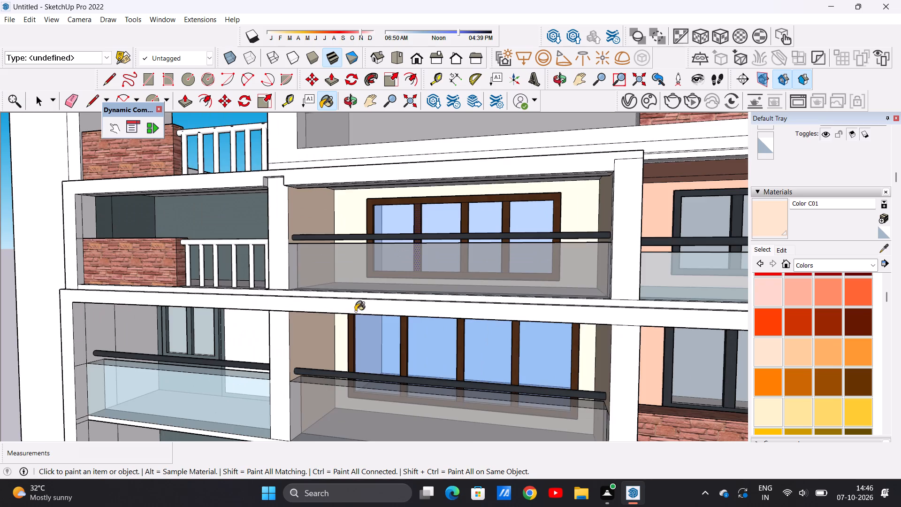
Paint the back wall and both inner side walls of the third windowed middle balcony from the top with Color C01.
scroll(355, 311, "down", 14)
scroll(371, 362, "up", 13)
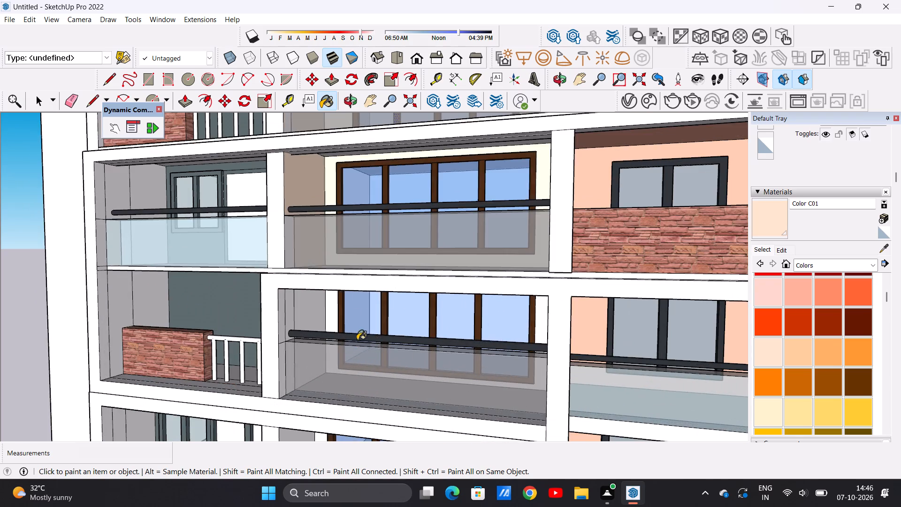
middle_click_drag(348, 332, 423, 335)
scroll(373, 332, "up", 1)
scroll(540, 314, "up", 10)
left_click(556, 314)
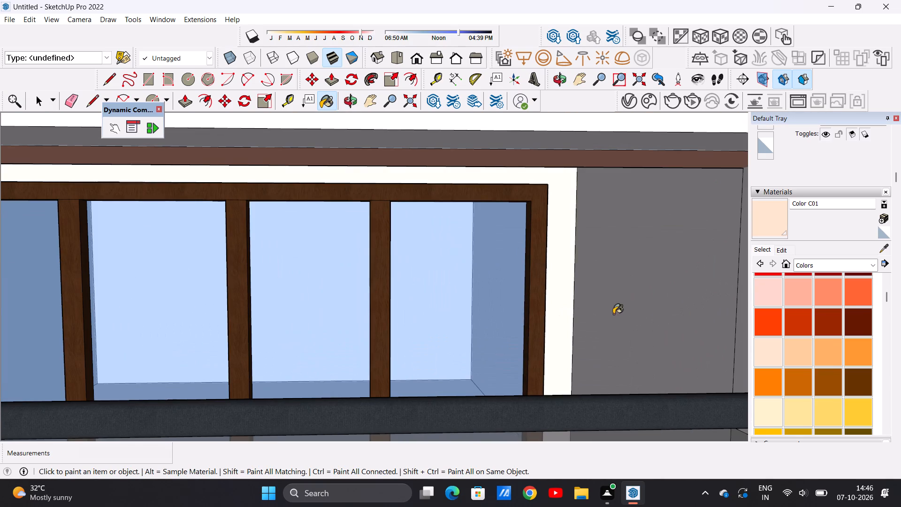
left_click(639, 315)
scroll(550, 338, "down", 11)
middle_click_drag(551, 331, 380, 332)
scroll(304, 326, "up", 4)
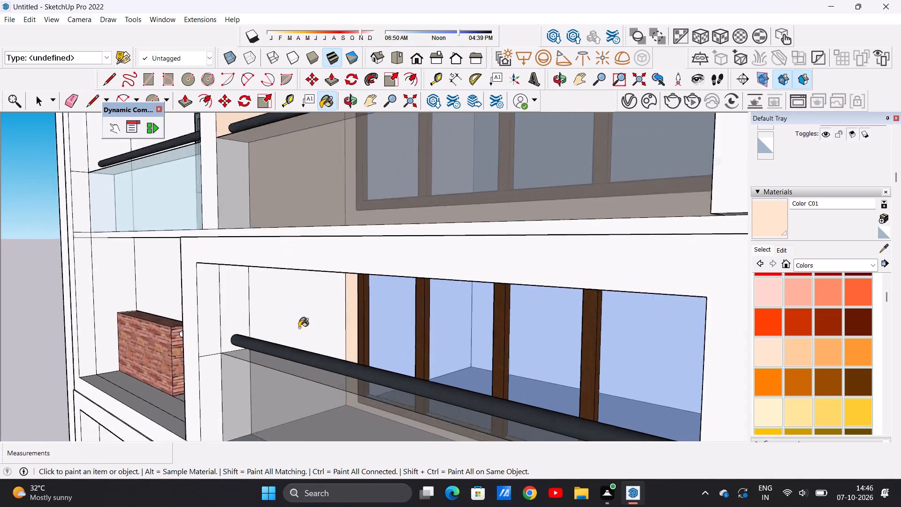
scroll(299, 328, "up", 1)
left_click(297, 328)
scroll(378, 340, "down", 20)
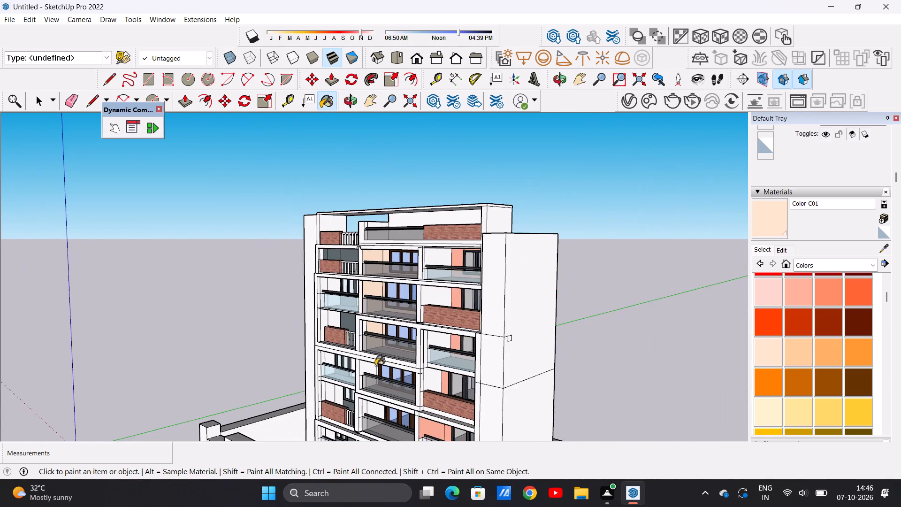
Paint the back wall and both inner side walls of the fourth windowed middle balcony from the top with Color C01.
middle_click_drag(392, 379, 460, 335)
scroll(389, 381, "up", 13)
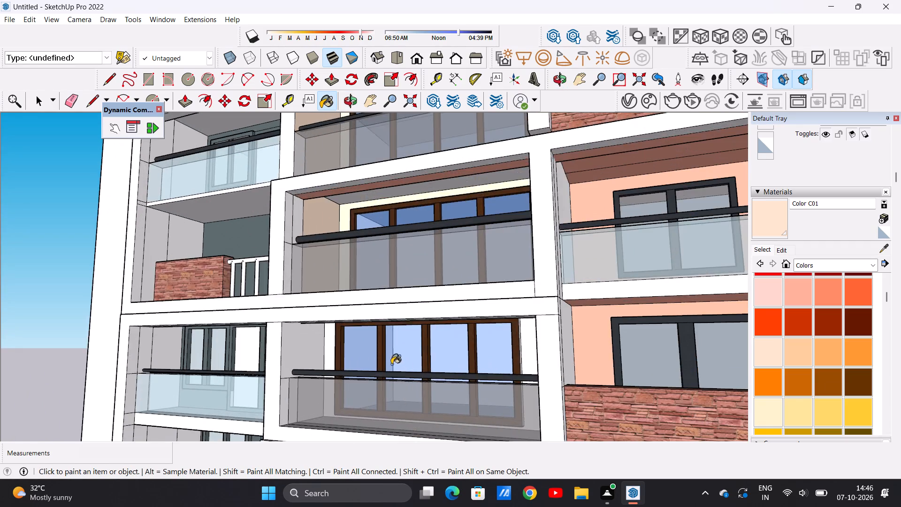
middle_click_drag(377, 350, 471, 355)
scroll(545, 350, "up", 7)
left_click(537, 352)
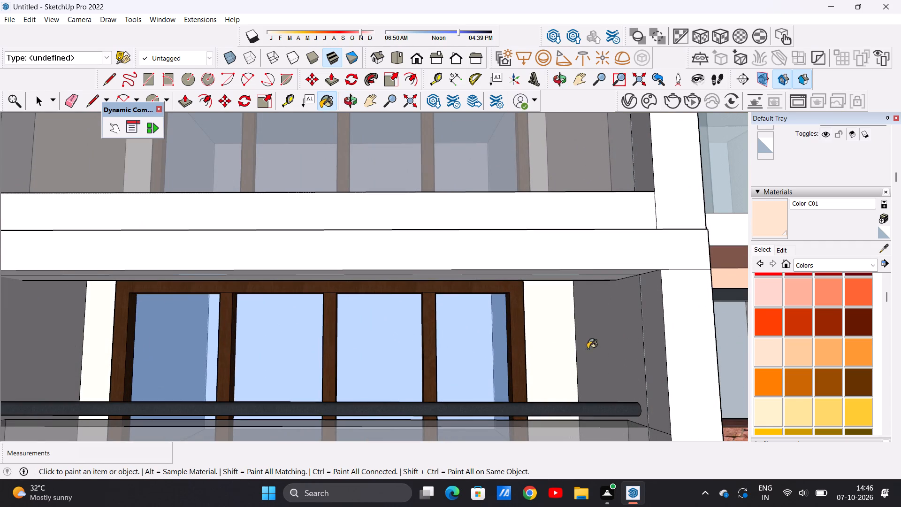
left_click(601, 350)
scroll(487, 345, "down", 2)
middle_click_drag(430, 351, 306, 349)
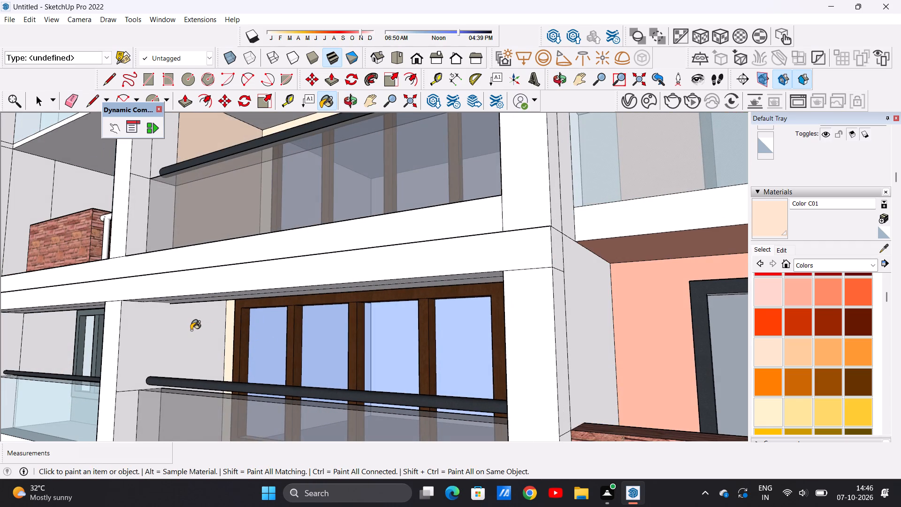
left_click(194, 344)
scroll(238, 329, "down", 10)
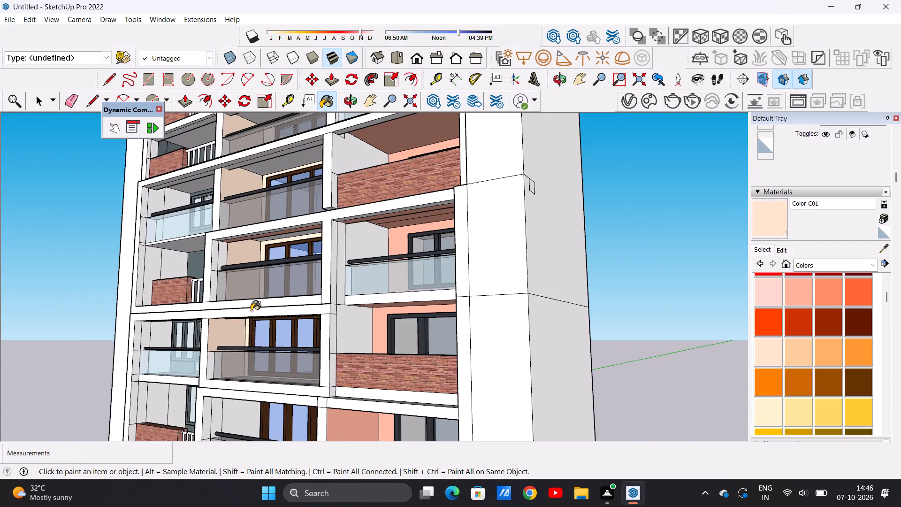
Paint the narrow front strips of both inner side walls on the third windowed middle balcony with Color C01.
middle_click_drag(253, 326, 274, 378)
scroll(221, 279, "up", 10)
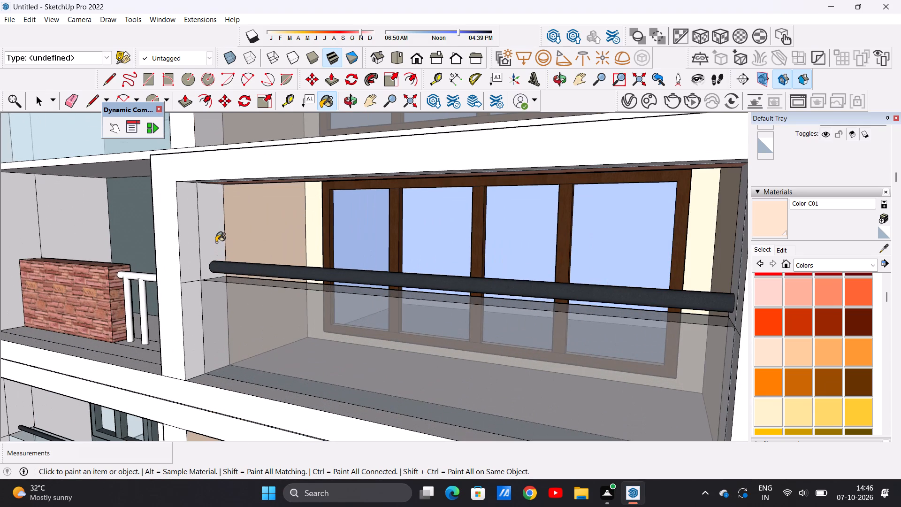
left_click(215, 240)
scroll(235, 267, "down", 9)
middle_click_drag(249, 286, 452, 306)
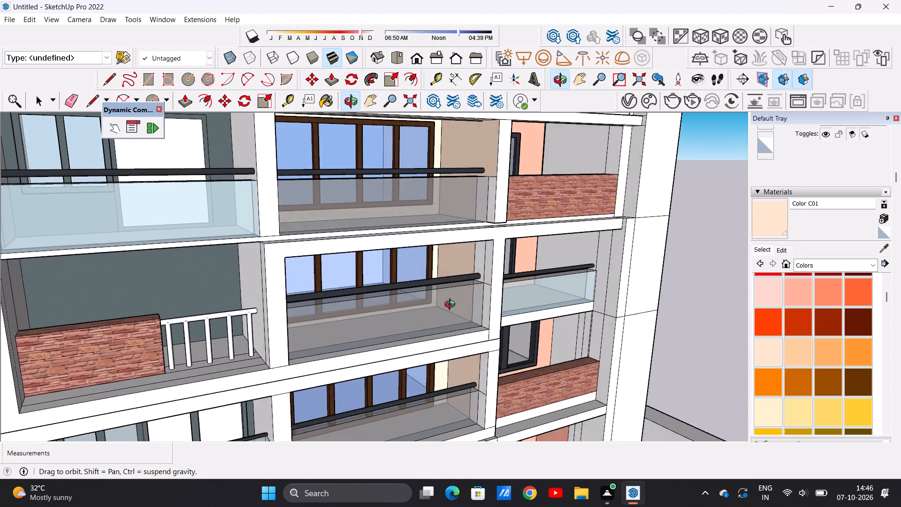
middle_click_drag(452, 306, 457, 299)
scroll(483, 260, "up", 6)
left_click(479, 260)
scroll(396, 291, "down", 12)
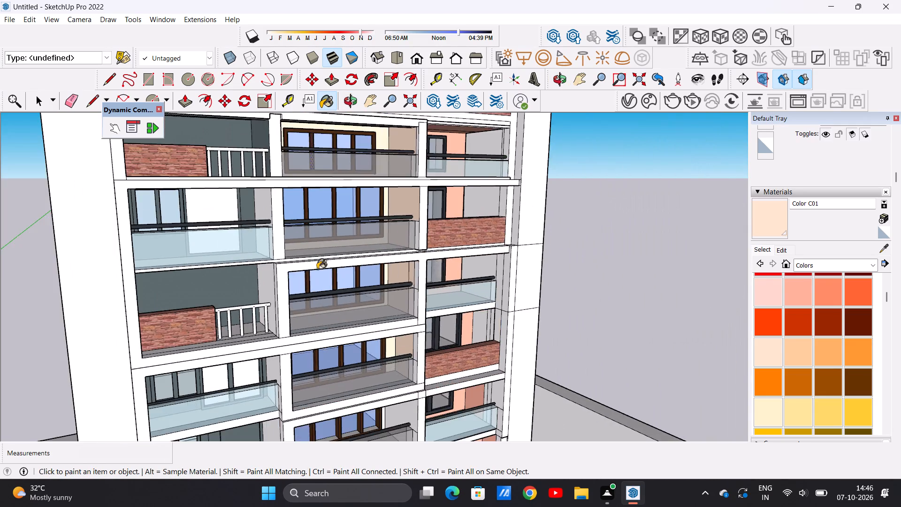
Paint the back wall and both inner side walls of the fifth windowed middle balcony from the top with Color C01.
scroll(317, 269, "down", 5)
middle_click_drag(383, 360, 283, 338)
scroll(342, 378, "up", 11)
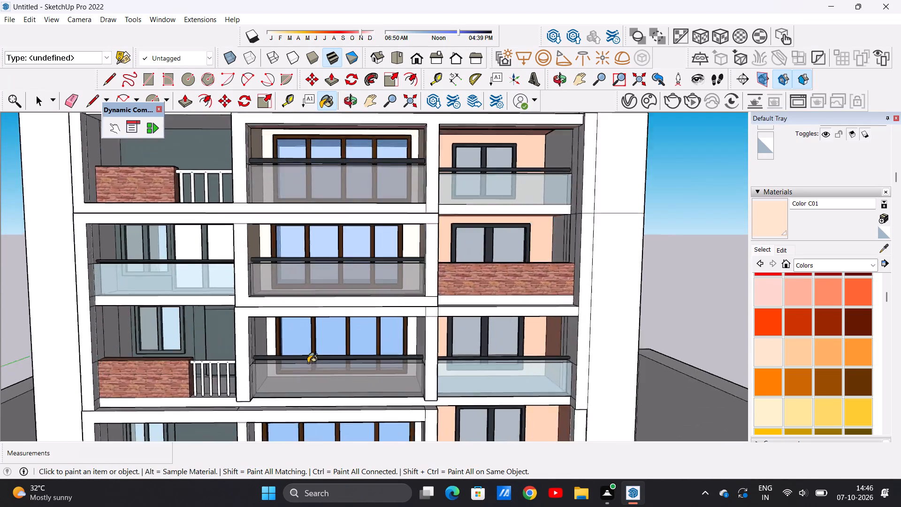
scroll(308, 363, "up", 3)
middle_click_drag(338, 330, 248, 322)
scroll(246, 314, "up", 6)
left_click(242, 312)
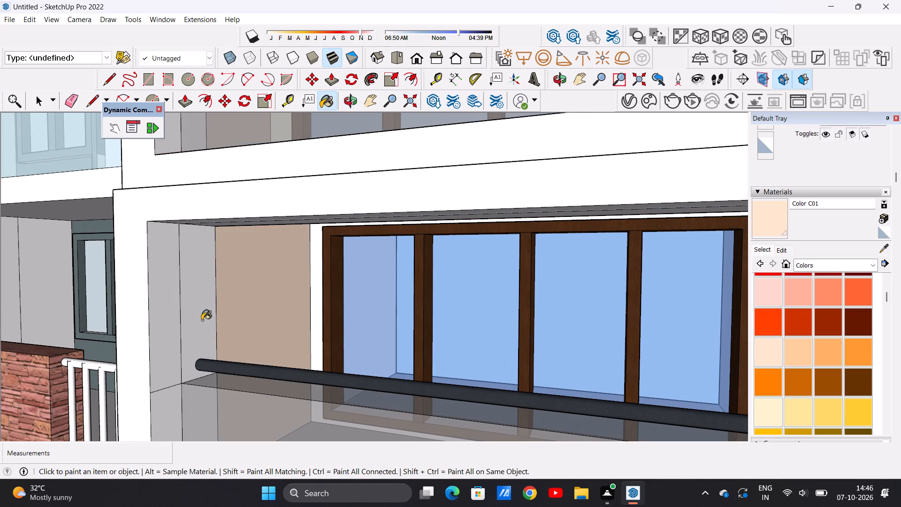
left_click(202, 320)
middle_click_drag(269, 333, 339, 346)
left_click(302, 323)
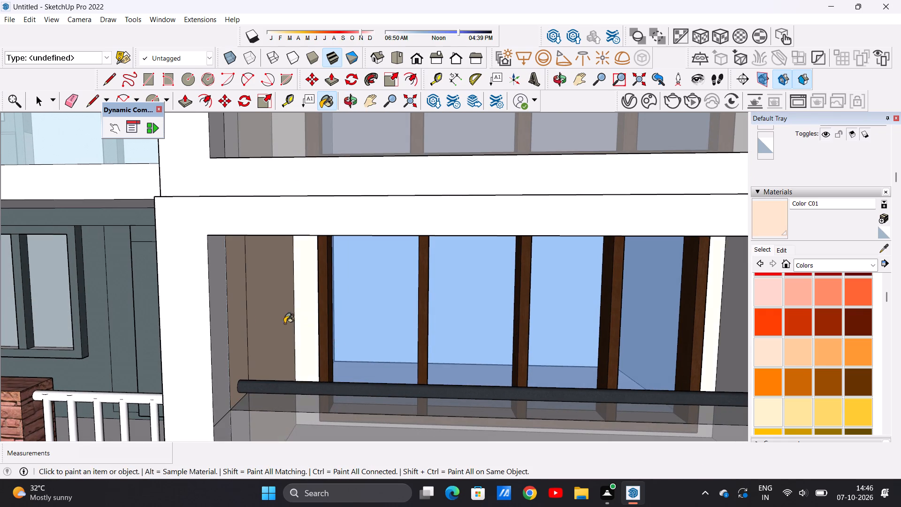
middle_click_drag(283, 329, 303, 330)
scroll(250, 325, "down", 14)
middle_click_drag(292, 320, 351, 323)
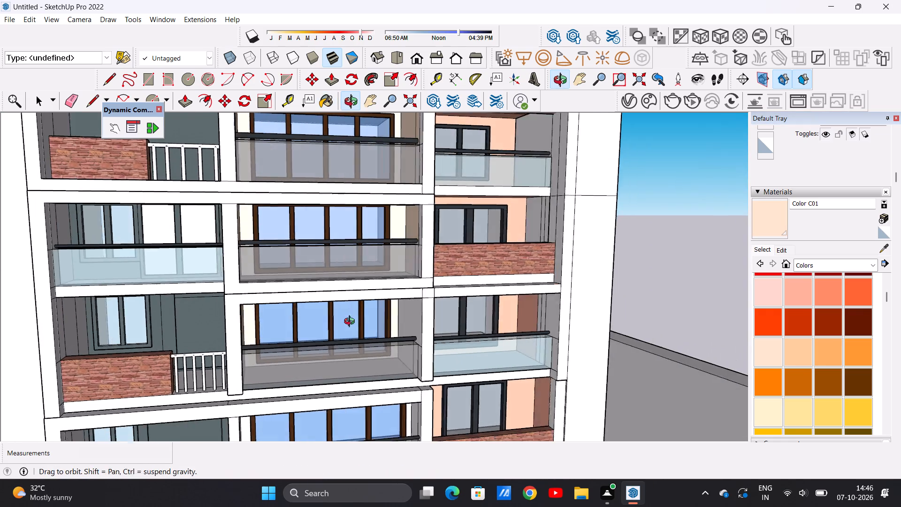
middle_click_drag(351, 323, 359, 321)
scroll(398, 315, "up", 7)
left_click(418, 318)
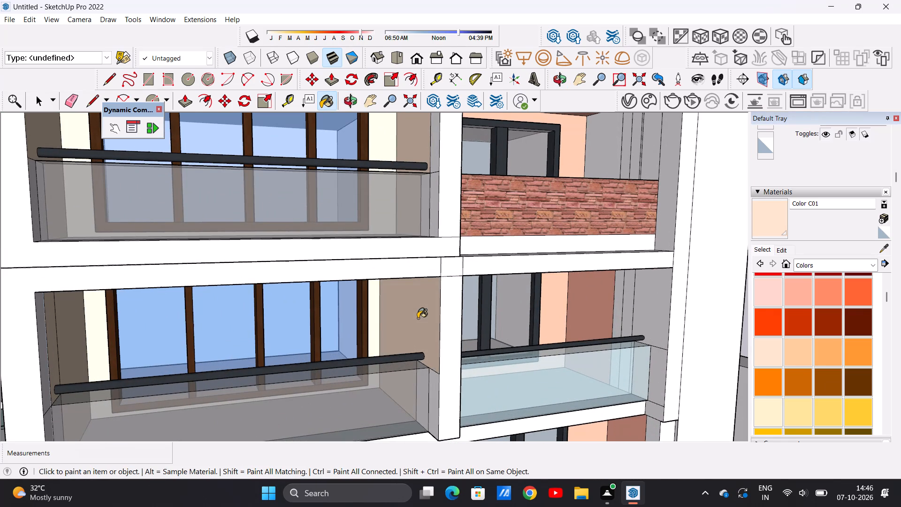
Paint the back wall and both inner side walls of the lowest middle balcony, including their front strips, with Color C01.
scroll(352, 336, "down", 17)
middle_click_drag(313, 370, 272, 376)
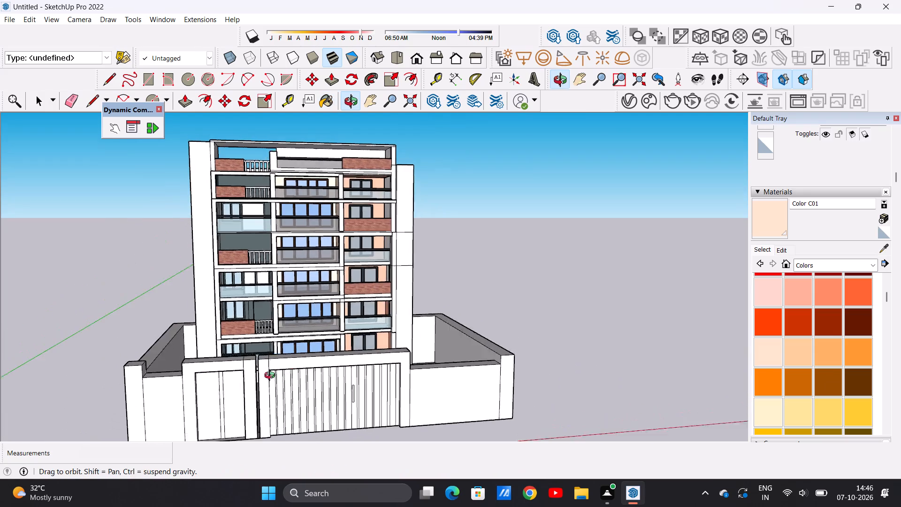
middle_click_drag(272, 376, 249, 411)
scroll(301, 336, "up", 17)
scroll(286, 329, "down", 1)
scroll(286, 329, "up", 2)
middle_click_drag(271, 330, 247, 323)
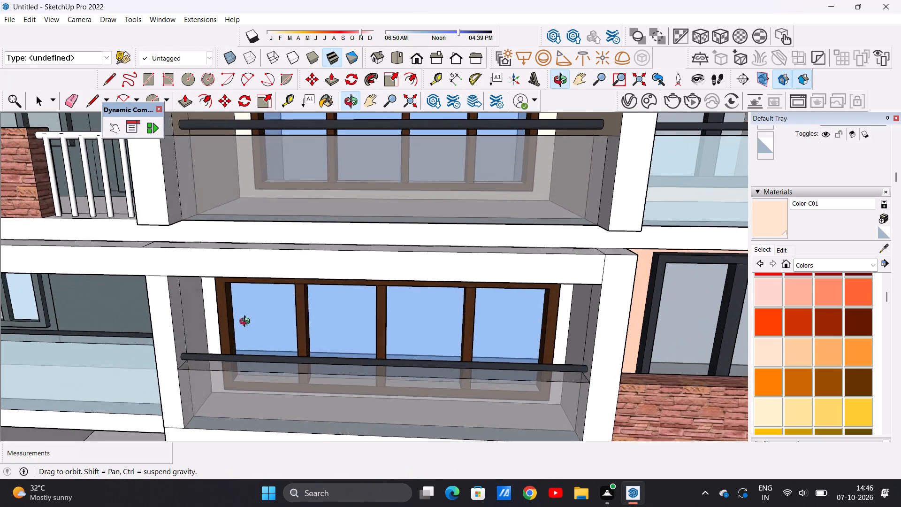
middle_click_drag(247, 323, 227, 318)
scroll(209, 307, "up", 7)
left_click(197, 309)
left_click(161, 347)
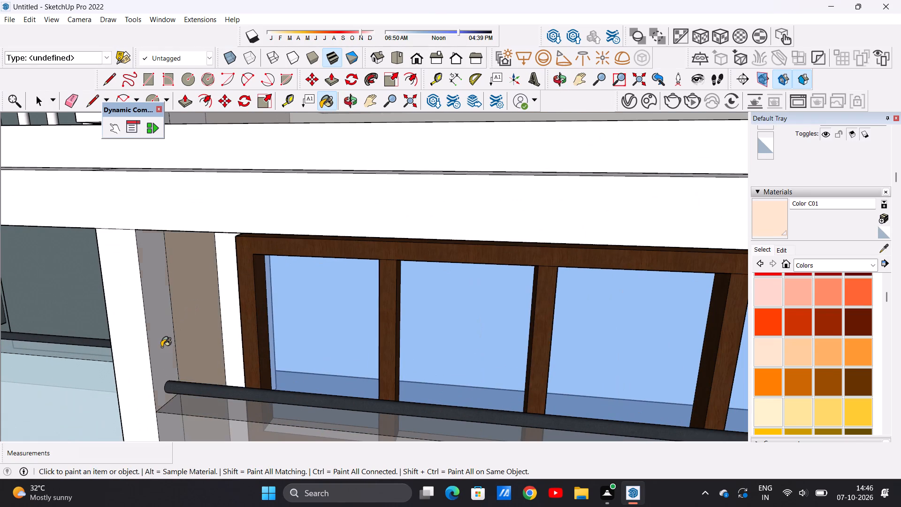
scroll(241, 343, "down", 5)
middle_click_drag(257, 339, 440, 318)
scroll(546, 302, "up", 5)
left_click(546, 302)
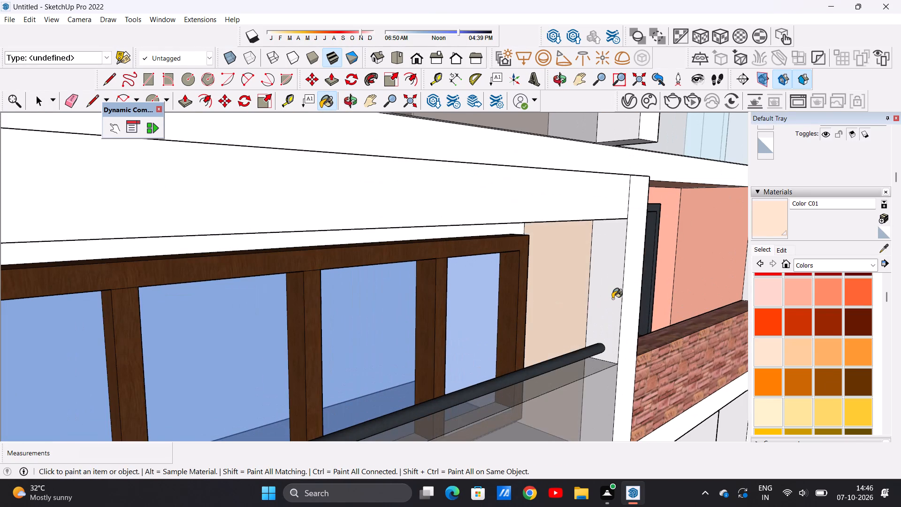
left_click(608, 299)
scroll(538, 331, "down", 6)
middle_click_drag(518, 326, 435, 291)
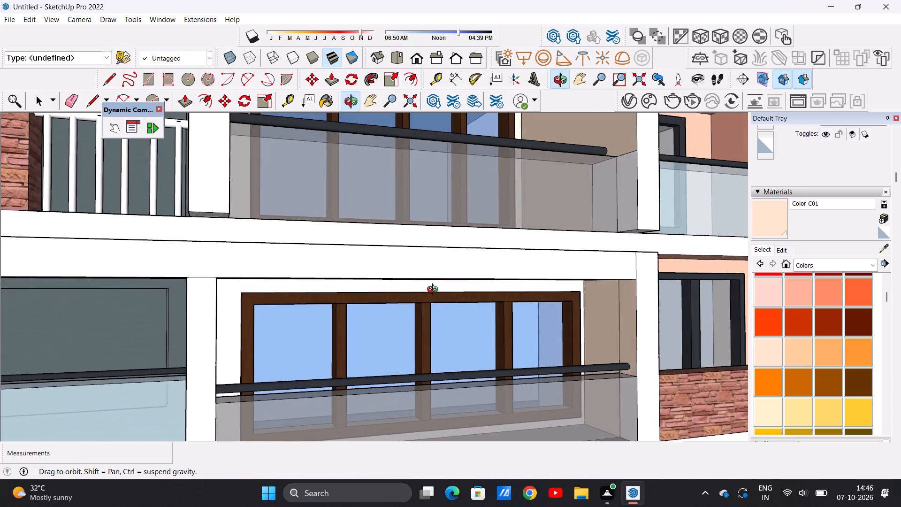
middle_click_drag(435, 291, 427, 285)
scroll(453, 286, "up", 12)
left_click(437, 285)
Paint the ceiling and its front underside strip in the topmost windowed middle balcony with Color C01.
scroll(459, 323, "down", 6)
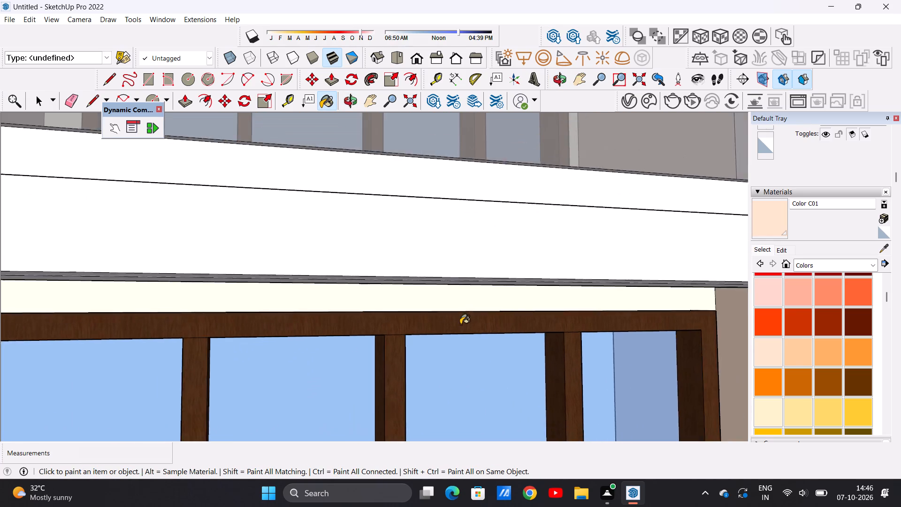
scroll(460, 324, "down", 8)
scroll(420, 341, "down", 2)
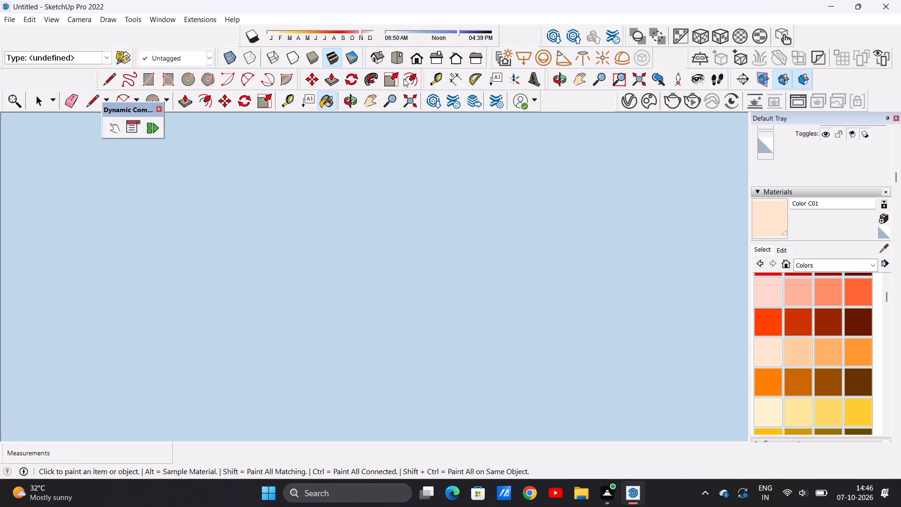
left_click(417, 57)
scroll(375, 350, "down", 10)
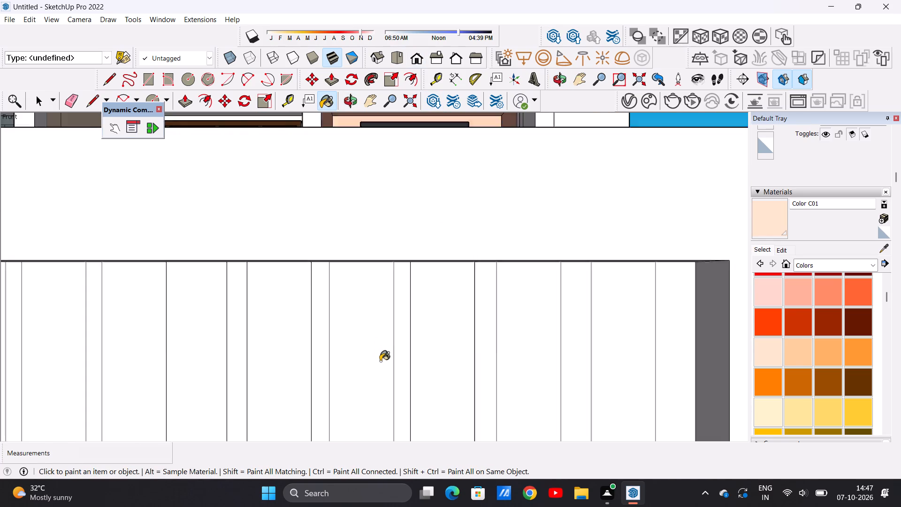
scroll(380, 361, "down", 20)
scroll(380, 361, "down", 6)
middle_click_drag(379, 322, 378, 406)
scroll(332, 345, "up", 20)
scroll(332, 345, "up", 4)
scroll(369, 348, "down", 4)
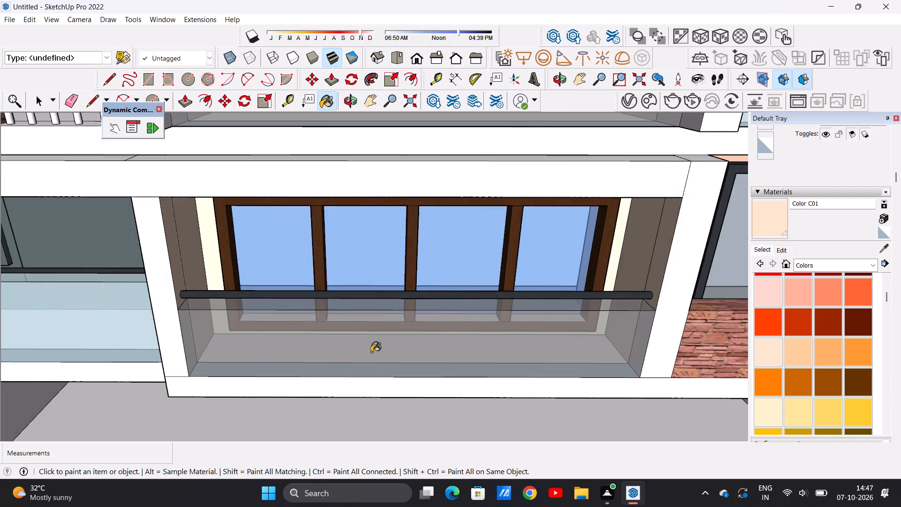
scroll(371, 352, "down", 15)
scroll(393, 351, "down", 7)
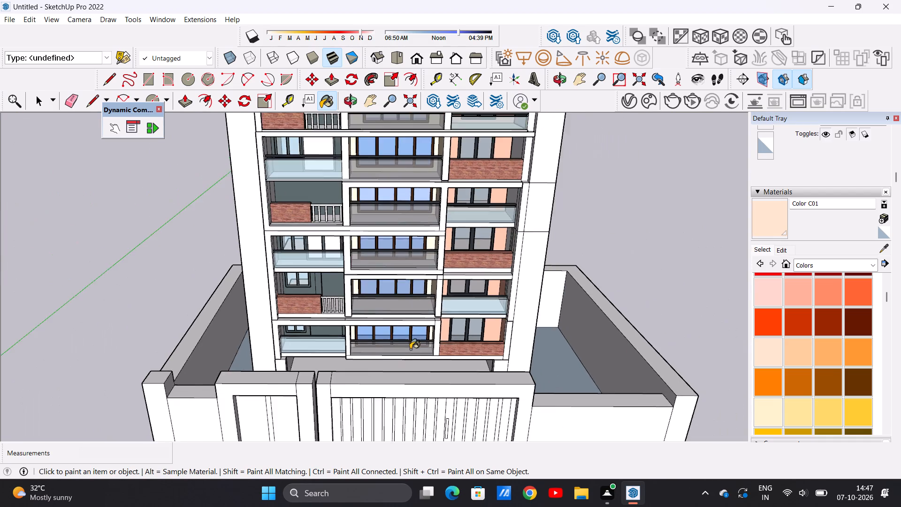
scroll(410, 349, "down", 3)
scroll(397, 265, "up", 7)
middle_click_drag(410, 249, 412, 181)
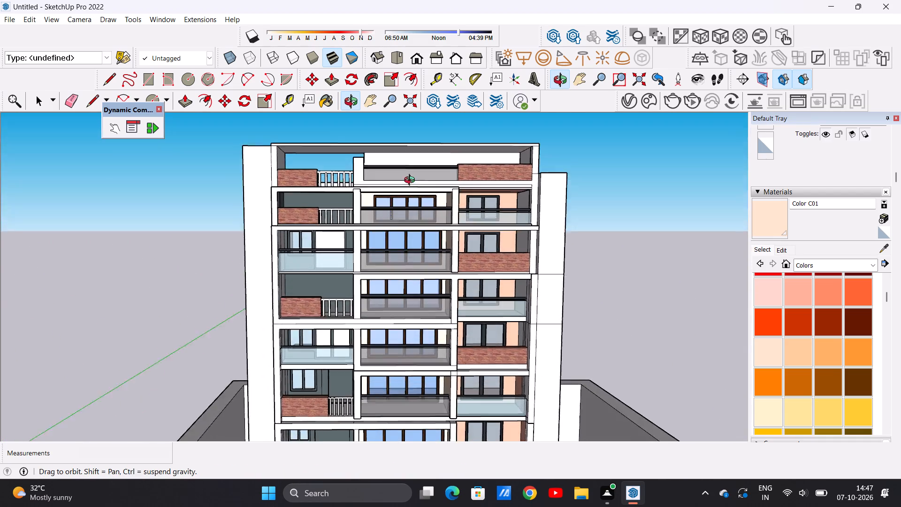
middle_click_drag(412, 181, 388, 144)
scroll(414, 170, "up", 20)
scroll(414, 170, "up", 2)
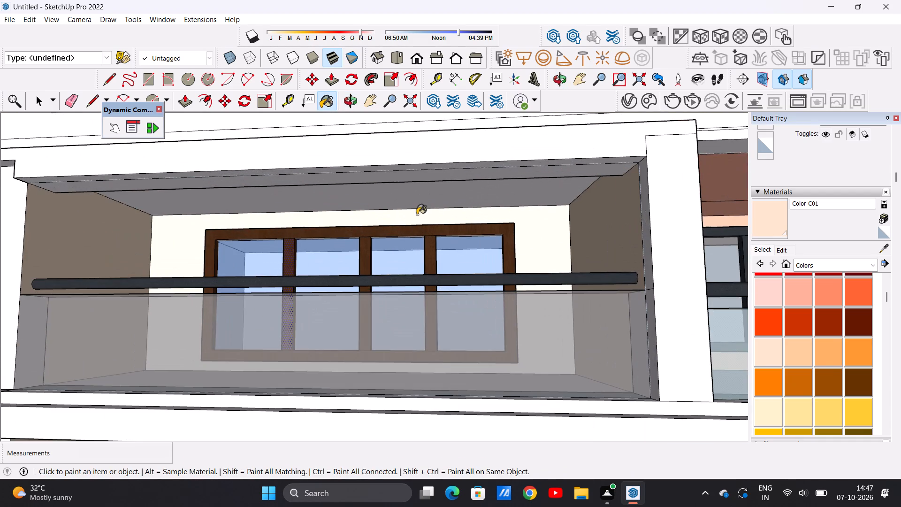
middle_click_drag(412, 207, 409, 200)
left_click(401, 194)
left_click(390, 172)
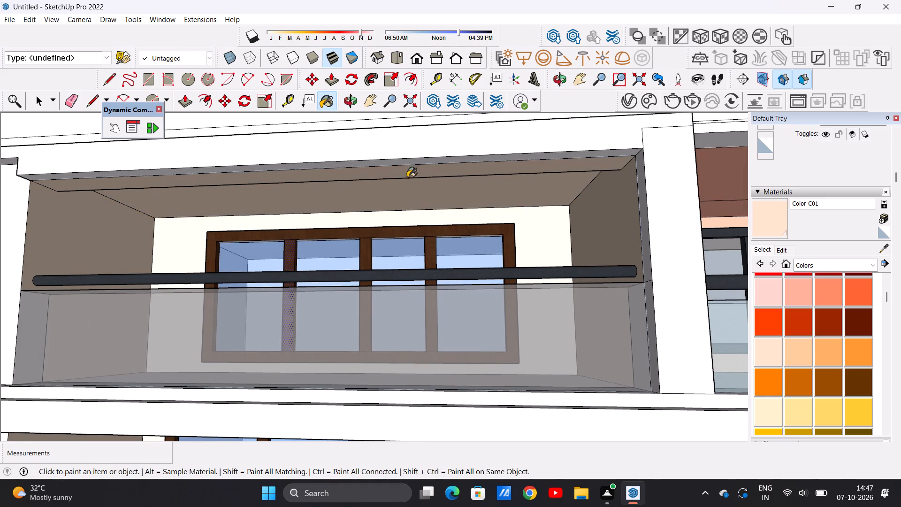
Paint both inner side walls of the topmost windowed right-hand balcony with Color B02.
scroll(442, 249, "down", 20)
scroll(442, 249, "down", 5)
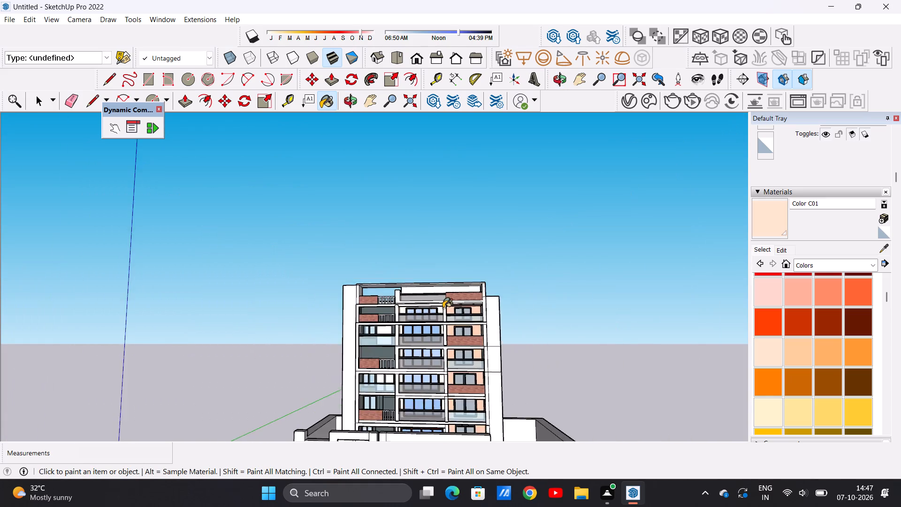
scroll(443, 308, "down", 8)
scroll(396, 387, "up", 6)
scroll(428, 310, "up", 13)
scroll(384, 314, "down", 8)
middle_click_drag(455, 237, 455, 237)
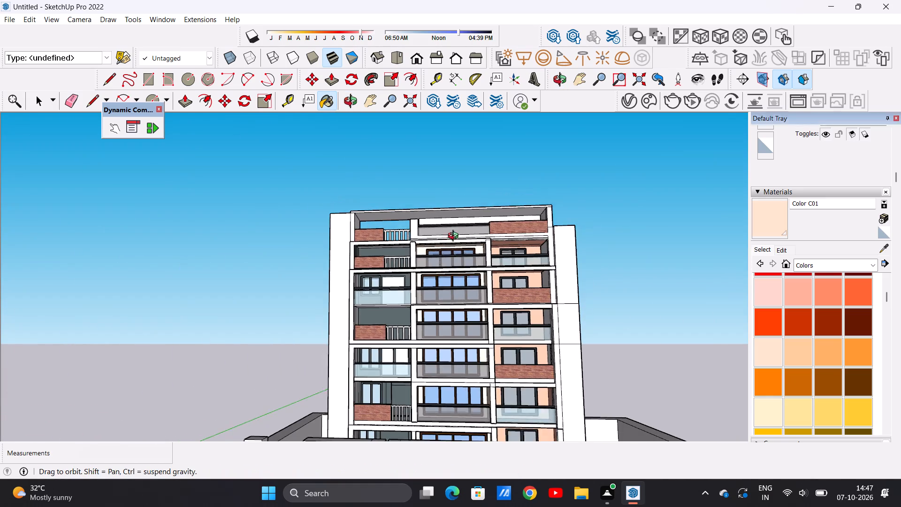
middle_click_drag(455, 237, 351, 267)
middle_click_drag(437, 271, 390, 284)
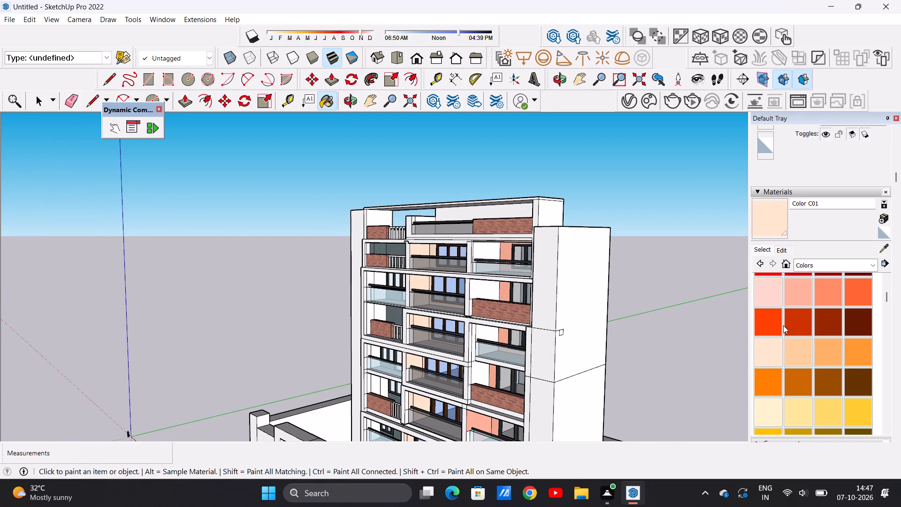
left_click(803, 288)
scroll(494, 258, "up", 6)
left_click(478, 250)
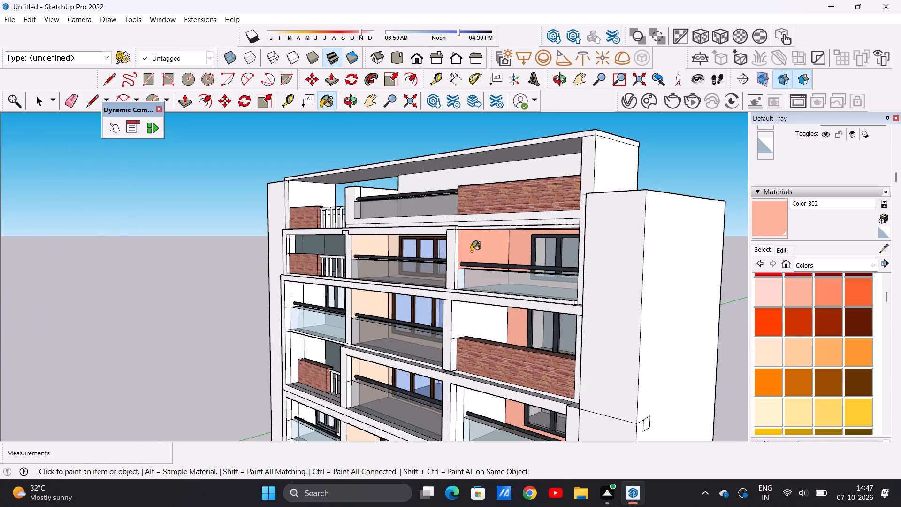
middle_click_drag(491, 267, 637, 283)
scroll(611, 261, "up", 7)
left_click(601, 253)
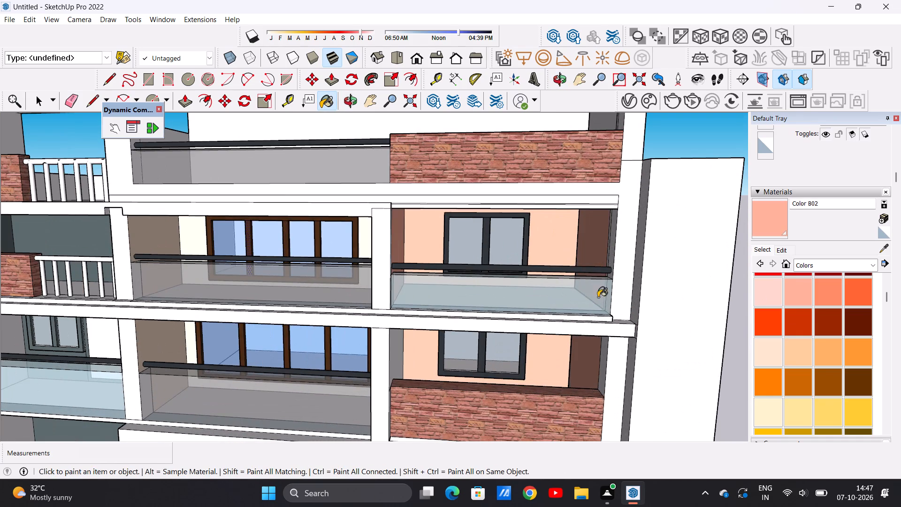
Paint the left inner side walls of the second and third windowed right-hand balconies from the top with Color B02.
left_click(396, 359)
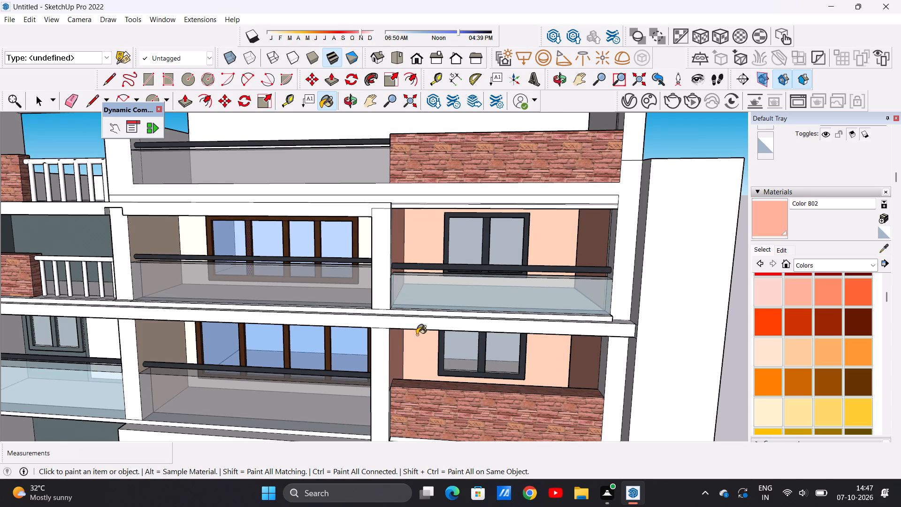
scroll(439, 266, "down", 10)
middle_click_drag(460, 345, 351, 348)
scroll(402, 350, "up", 5)
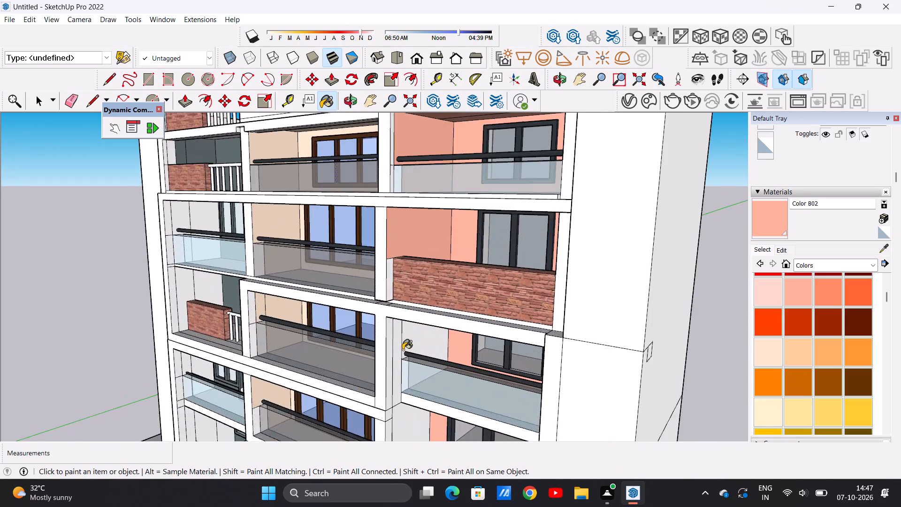
scroll(403, 350, "up", 10)
left_click(400, 330)
Paint the right inner side wall faces of the fourth windowed right-hand balcony from the top with Color B02.
middle_click_drag(362, 333, 511, 339)
scroll(410, 313, "down", 11)
scroll(513, 309, "up", 5)
scroll(442, 269, "down", 9)
scroll(486, 332, "up", 11)
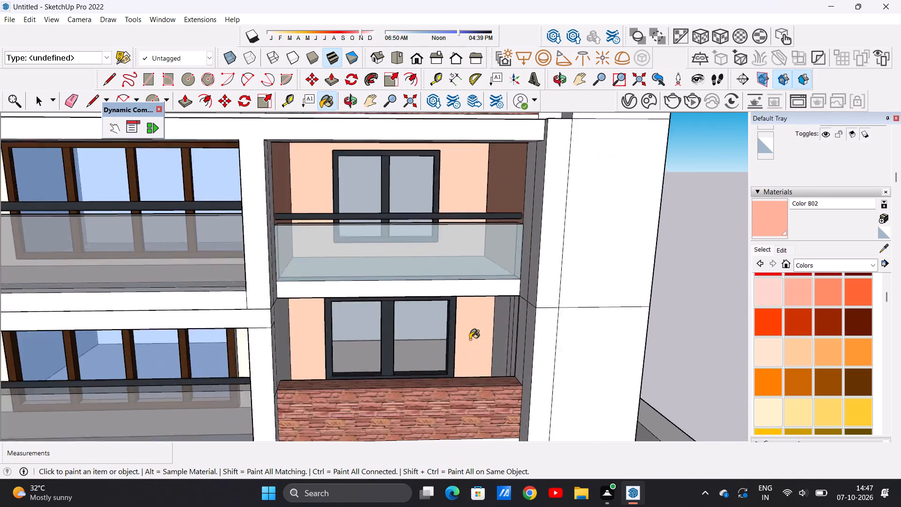
scroll(470, 339, "up", 2)
middle_click_drag(469, 339, 491, 338)
left_click(513, 330)
left_click(527, 326)
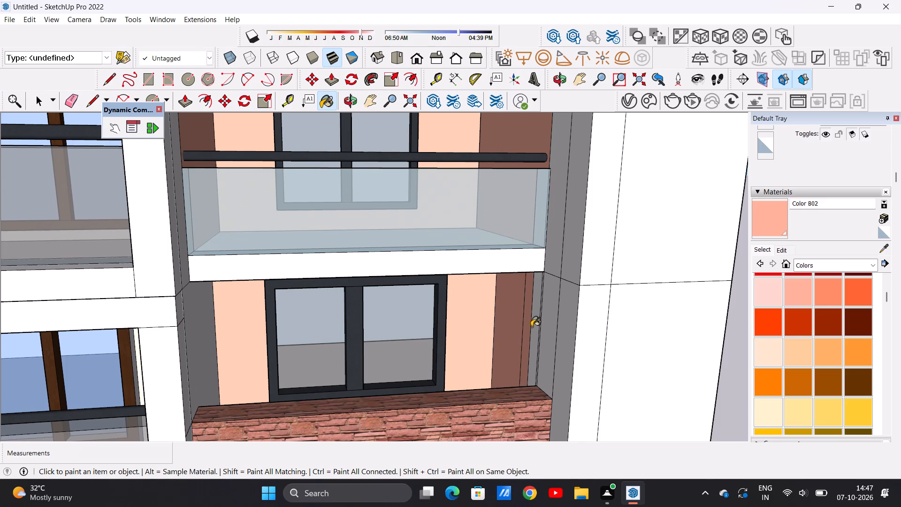
left_click(535, 330)
Paint the fourth right-hand balcony's left inner side wall and the front strip of the third one's left wall with Color B02.
scroll(529, 320, "down", 13)
middle_click_drag(509, 317, 507, 317)
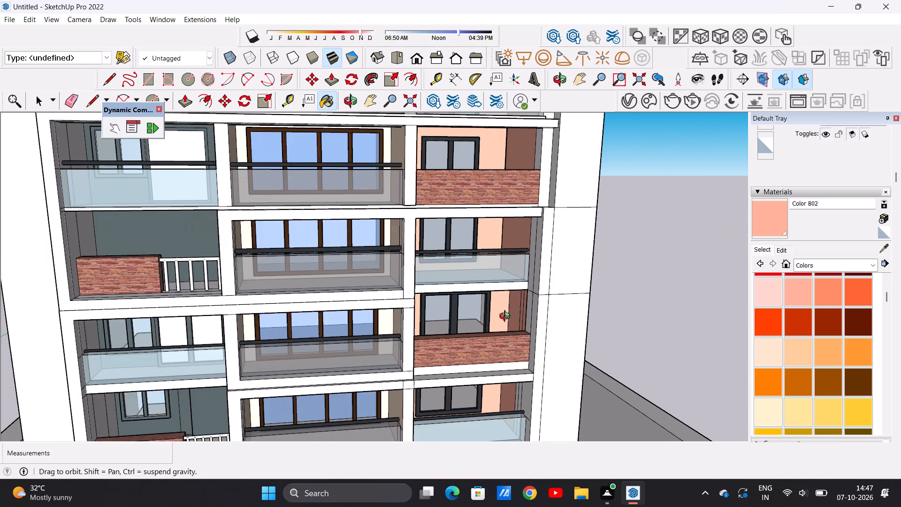
middle_click_drag(507, 317, 345, 317)
scroll(410, 327, "up", 8)
left_click(397, 325)
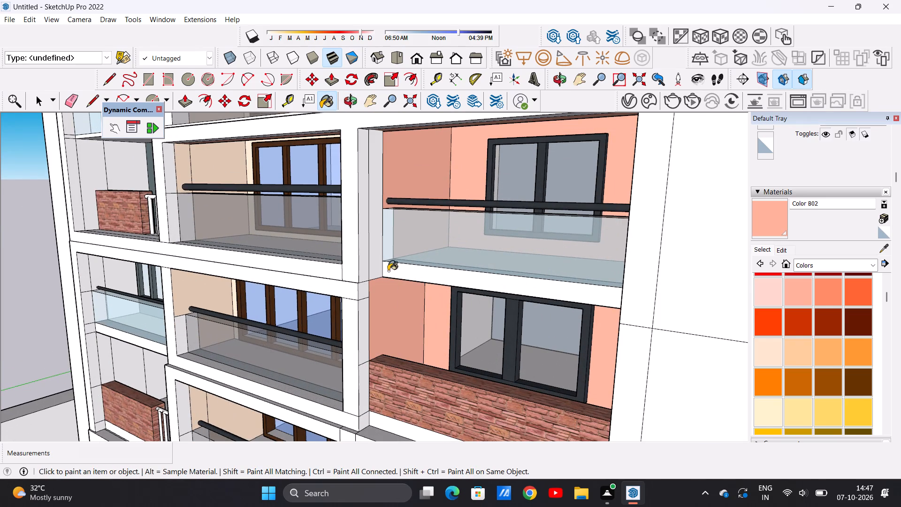
left_click(374, 271)
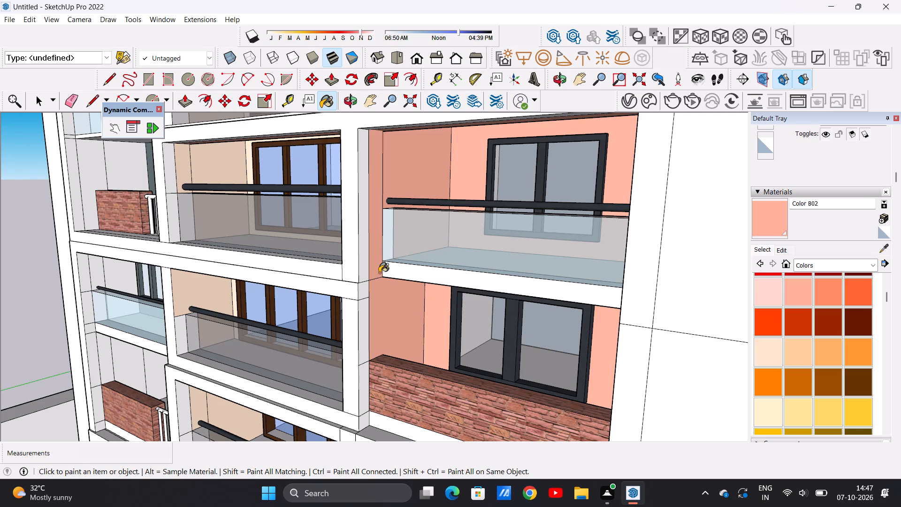
Paint the remaining strips of the fifth windowed right-hand balcony's right inner side wall with Color B02.
scroll(340, 290, "down", 18)
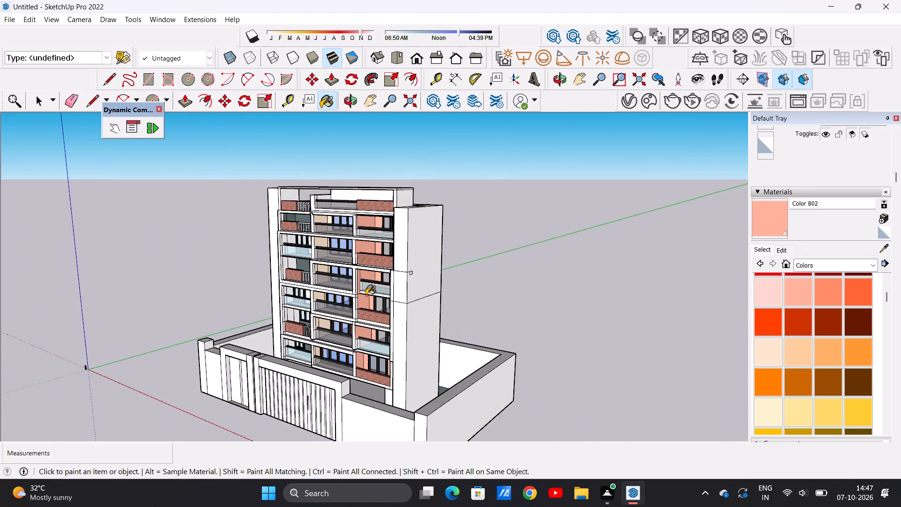
scroll(370, 295, "down", 2)
middle_click_drag(381, 330, 561, 321)
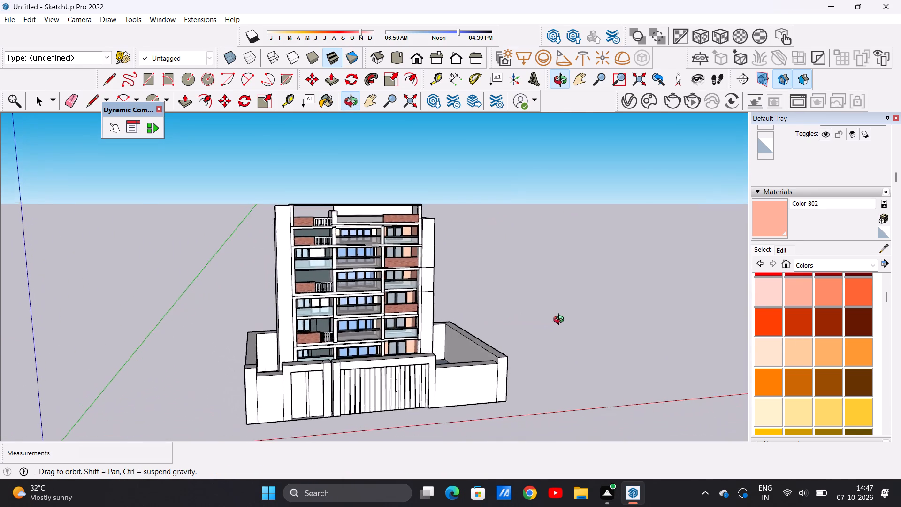
middle_click_drag(561, 321, 562, 323)
scroll(416, 328, "up", 20)
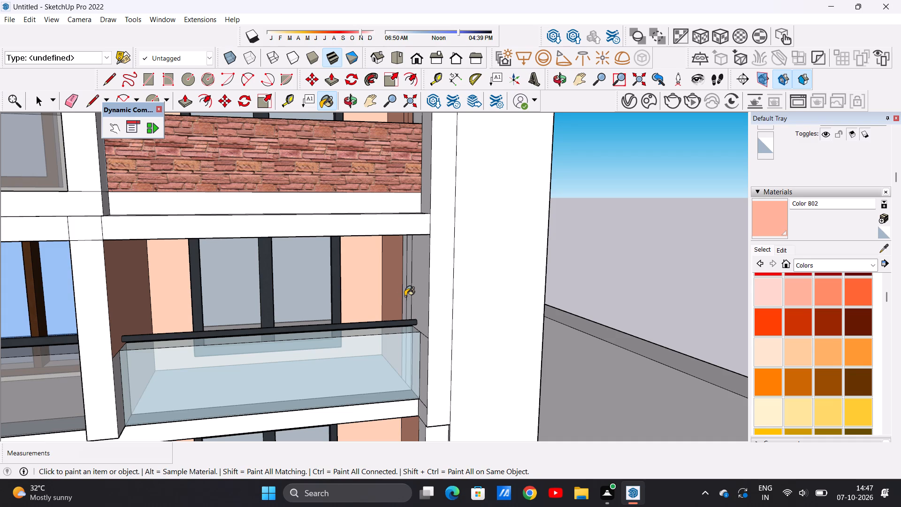
left_click(405, 296)
left_click(409, 294)
left_click(419, 294)
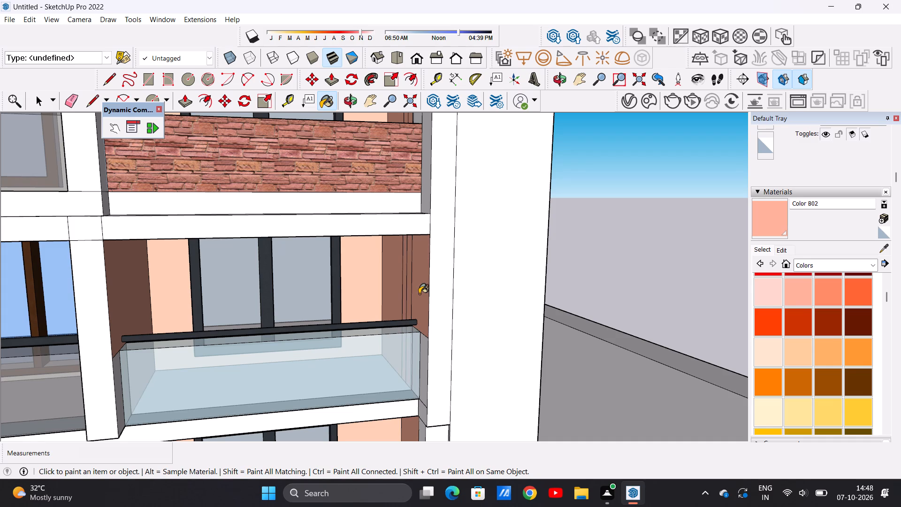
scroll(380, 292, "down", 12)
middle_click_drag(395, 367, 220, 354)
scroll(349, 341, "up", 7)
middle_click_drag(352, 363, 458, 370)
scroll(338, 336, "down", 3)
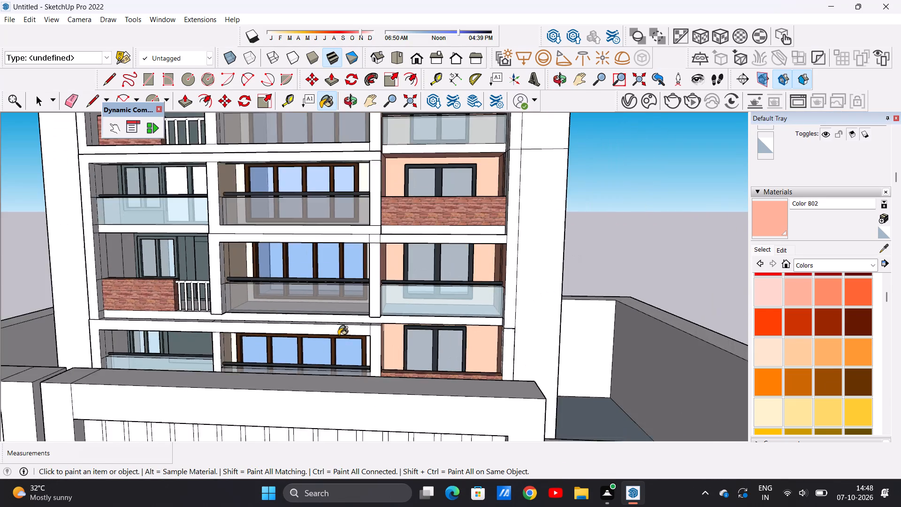
Paint the front strip of the third right-hand balcony's right inner side wall with Color B02.
scroll(338, 336, "down", 13)
scroll(375, 338, "up", 1)
middle_click_drag(370, 285, 441, 279)
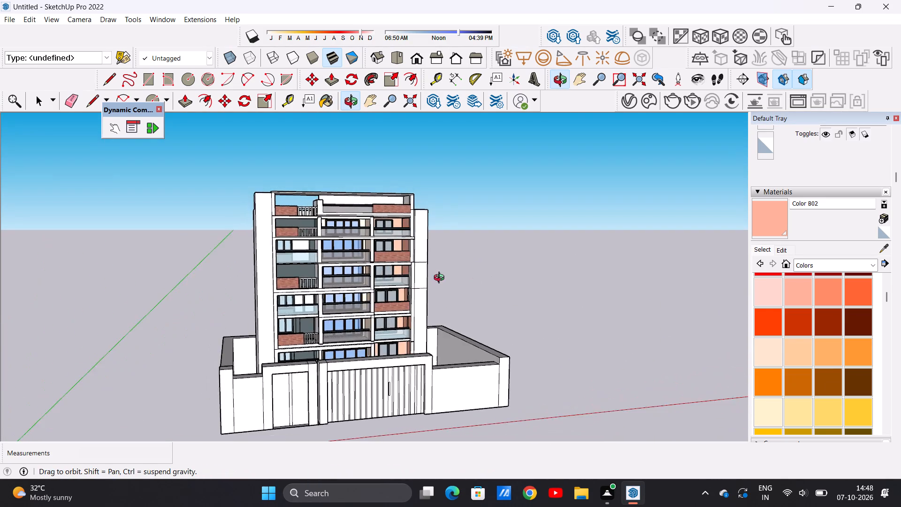
middle_click_drag(441, 279, 499, 280)
scroll(418, 284, "up", 20)
scroll(418, 284, "up", 2)
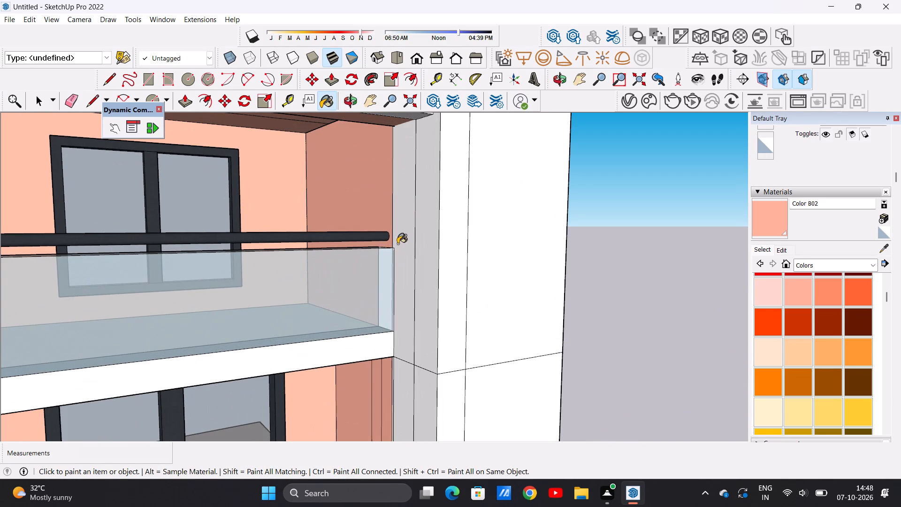
left_click(397, 244)
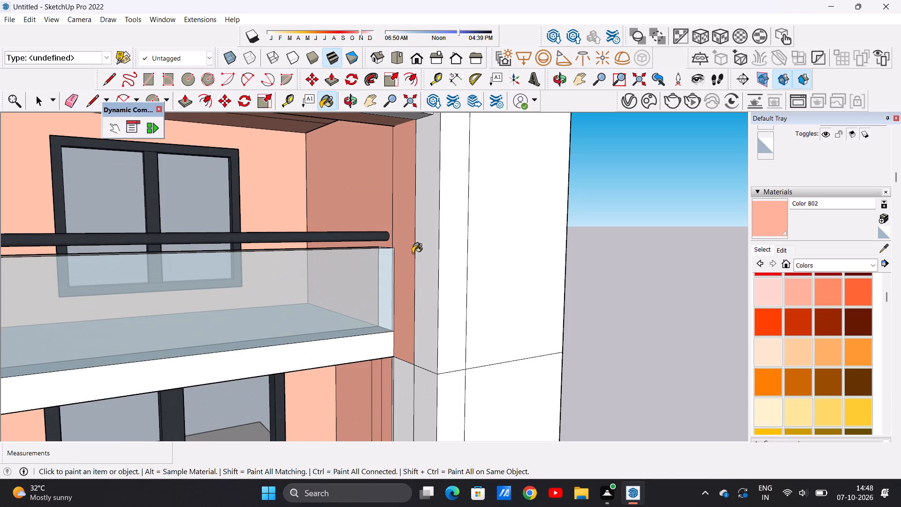
scroll(419, 257, "down", 19)
Paint the front strip beside the left inner side wall of the top windowed right-hand balcony with Color B02.
scroll(427, 242, "up", 14)
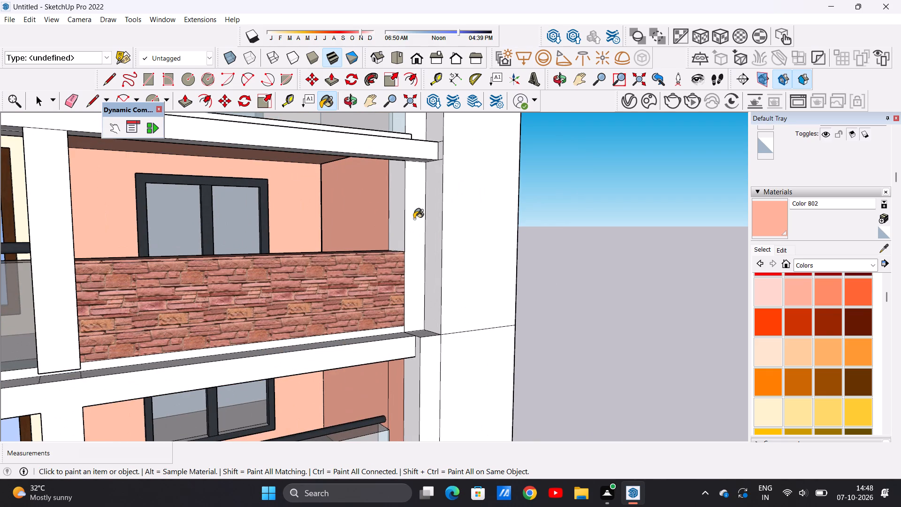
scroll(382, 226, "down", 4)
middle_click_drag(370, 230, 211, 240)
scroll(236, 225, "up", 5)
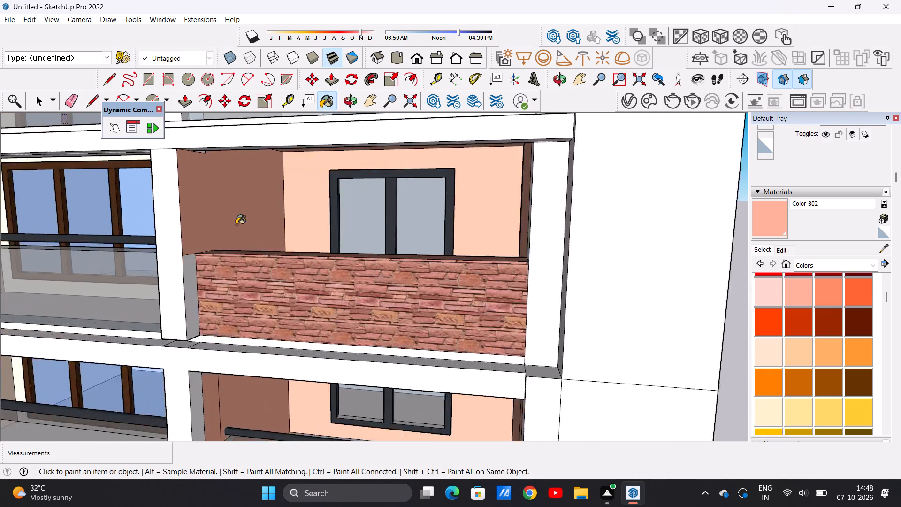
scroll(236, 225, "up", 2)
middle_click_drag(248, 242, 394, 260)
scroll(572, 226, "up", 6)
scroll(453, 277, "down", 10)
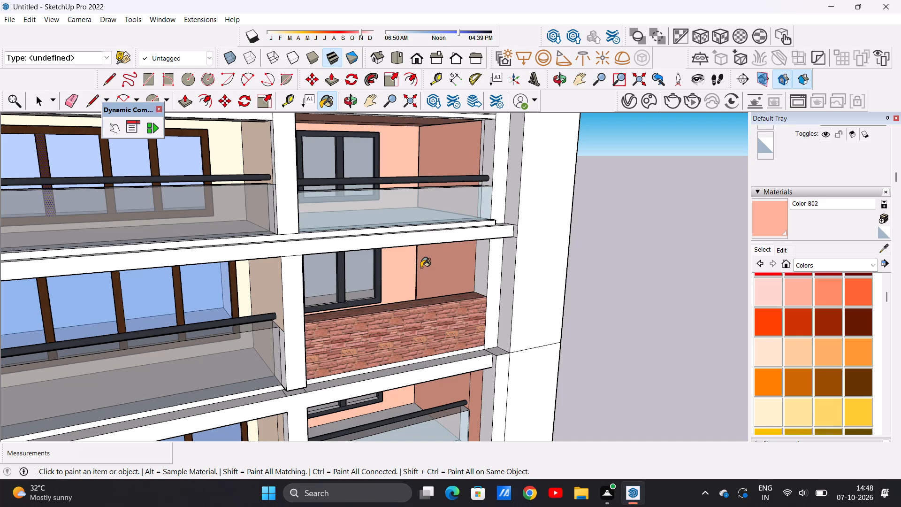
scroll(366, 273, "down", 11)
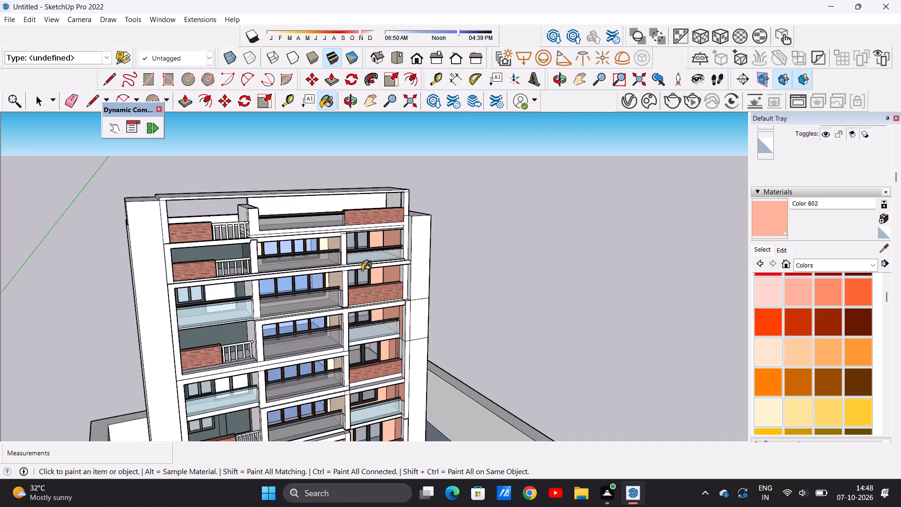
middle_click_drag(360, 269, 179, 276)
scroll(427, 218, "up", 6)
scroll(341, 254, "up", 12)
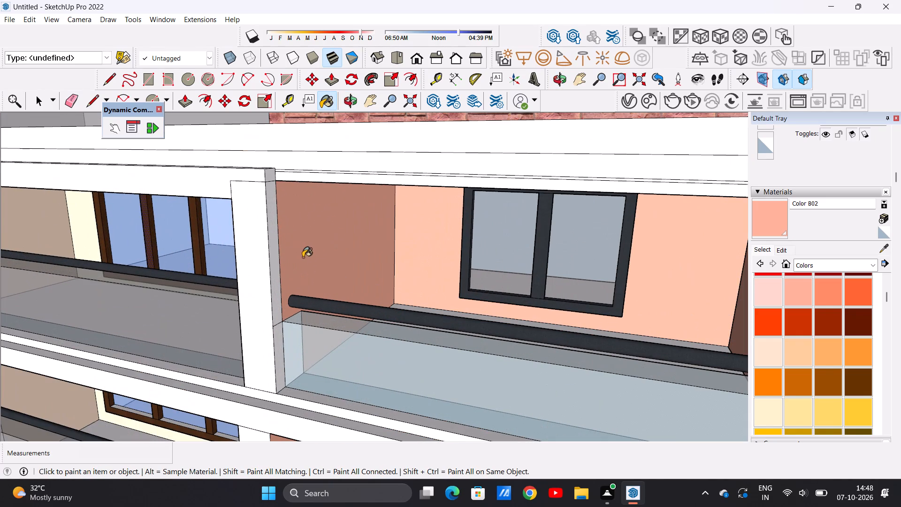
left_click(277, 276)
Paint the right inner side walls of the second and third left-hand balconies from the top with Formica Speckled Grey from Synthetic Surfaces.
middle_click_drag(366, 260, 471, 263)
scroll(392, 252, "down", 20)
scroll(392, 252, "down", 6)
middle_click_drag(392, 395, 265, 356)
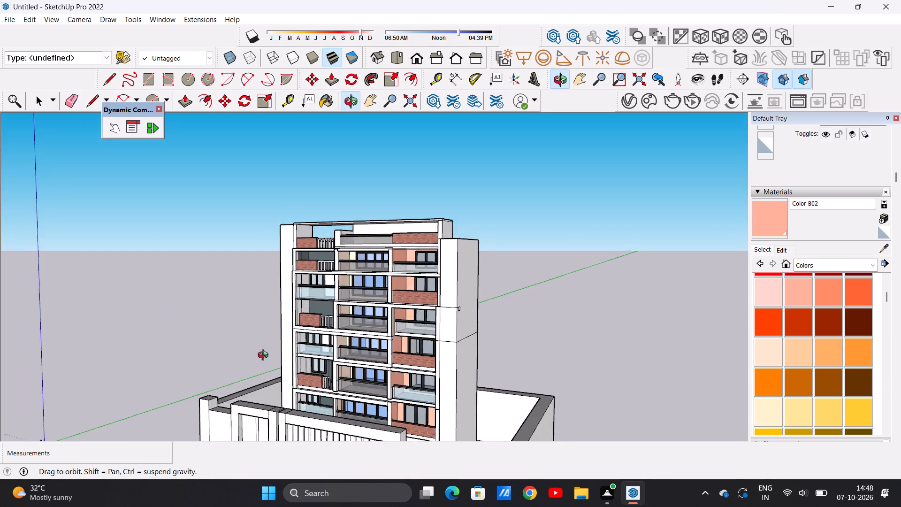
middle_click_drag(265, 356, 376, 367)
scroll(388, 353, "up", 1)
scroll(388, 350, "down", 8)
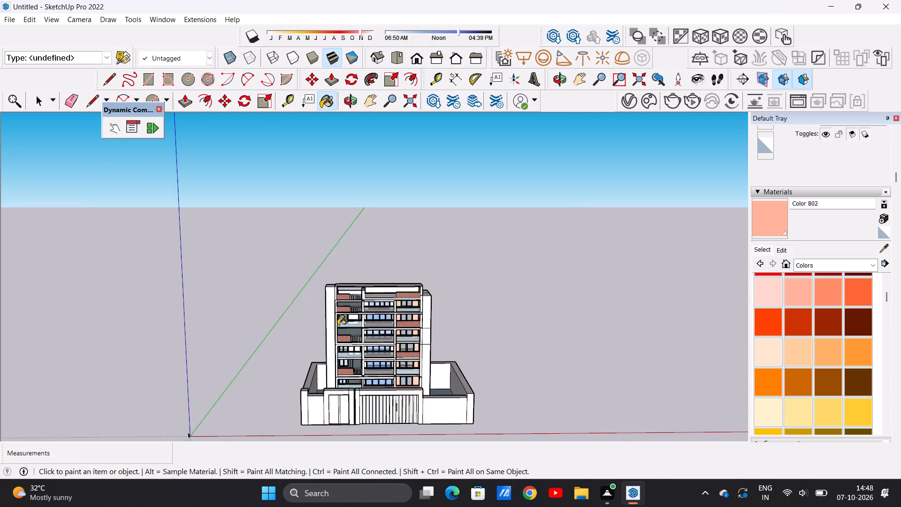
scroll(344, 333, "up", 15)
middle_click_drag(351, 335, 448, 335)
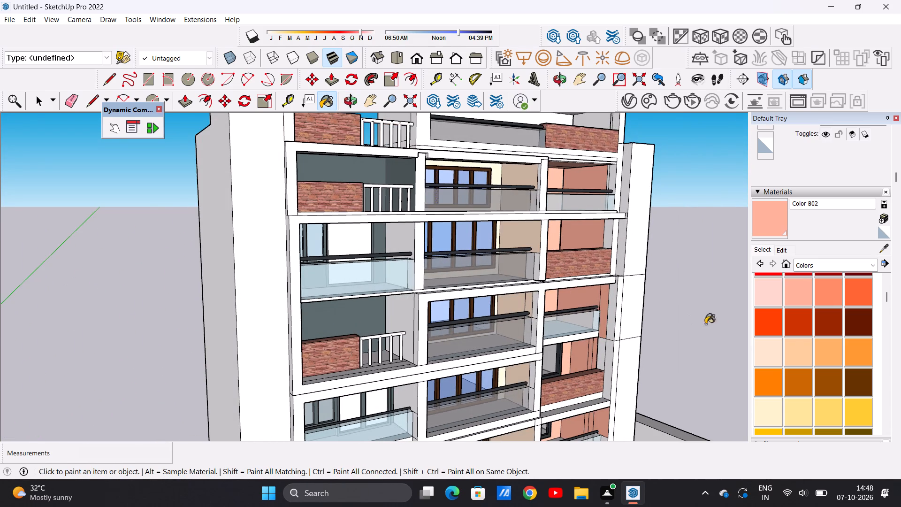
left_click(875, 267)
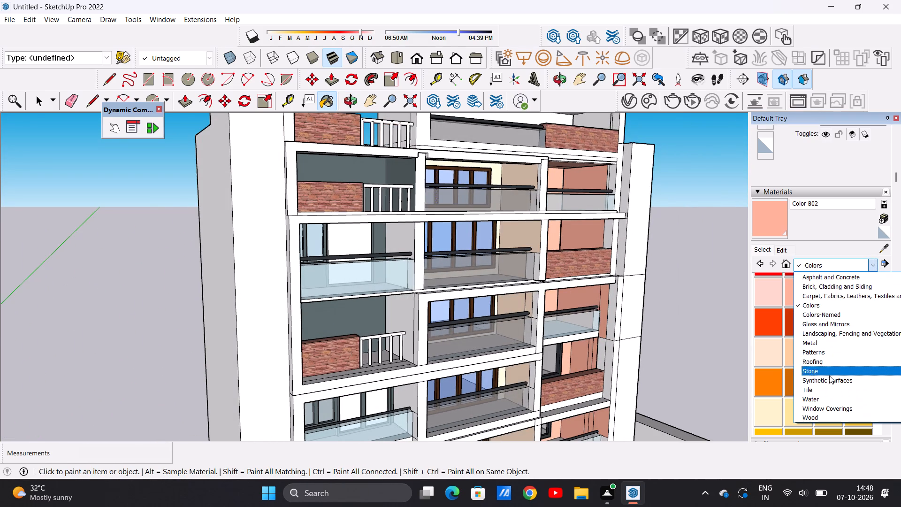
left_click(828, 380)
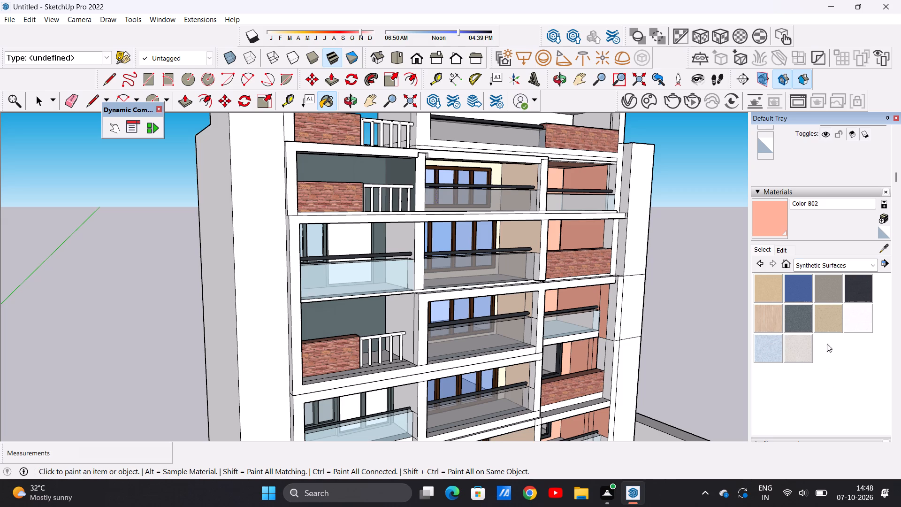
left_click(807, 320)
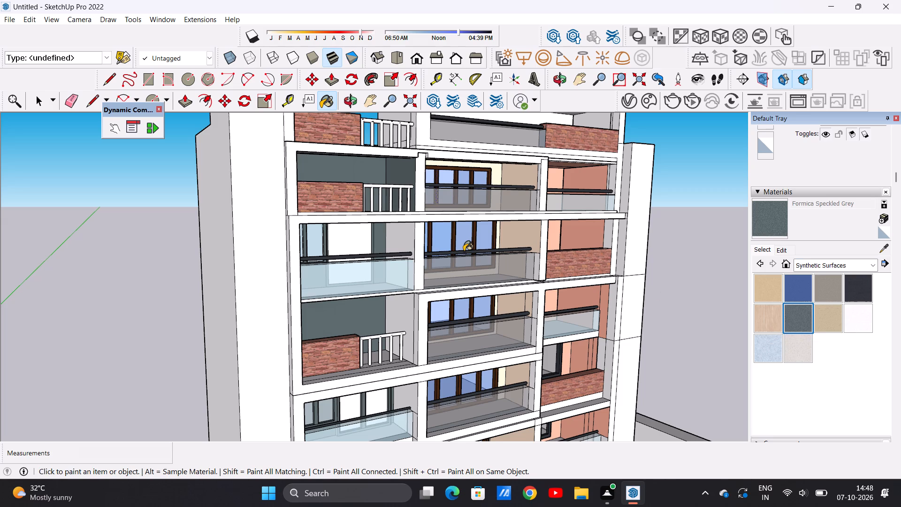
scroll(435, 258, "down", 2)
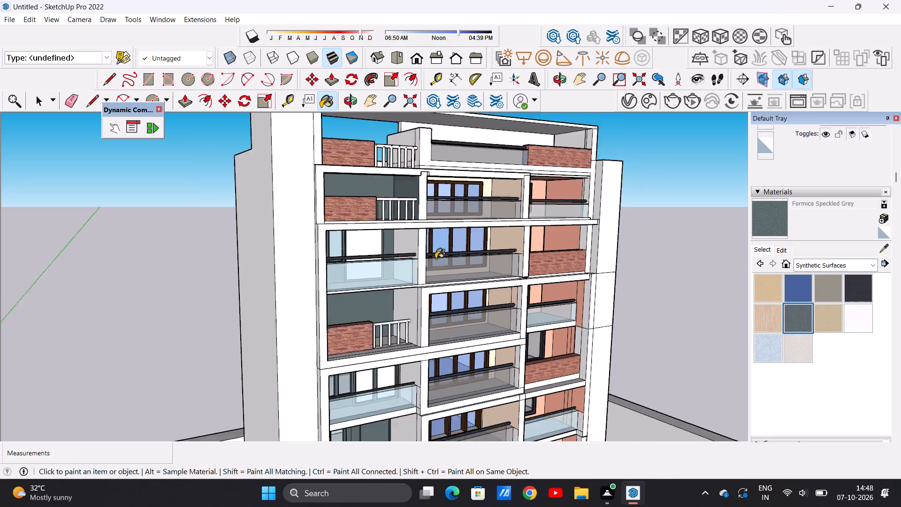
scroll(435, 259, "down", 8)
scroll(430, 226, "up", 20)
left_click(400, 299)
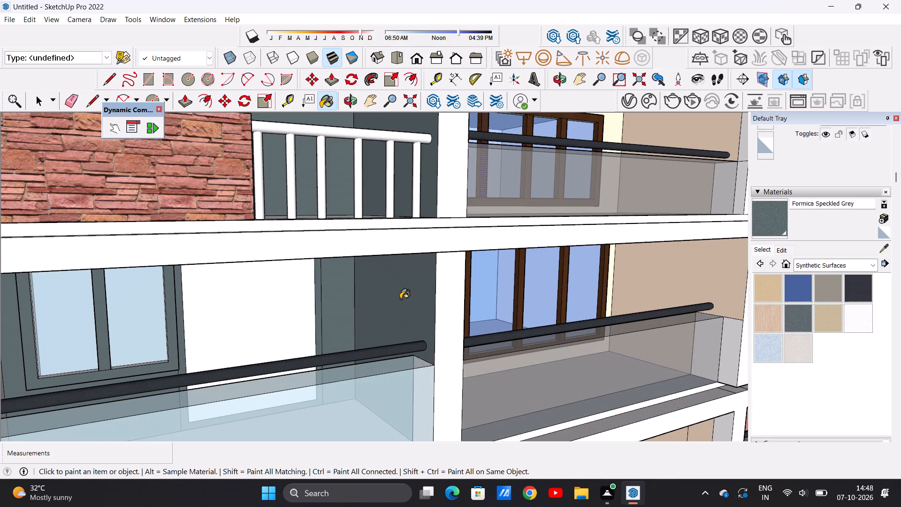
scroll(384, 237, "down", 11)
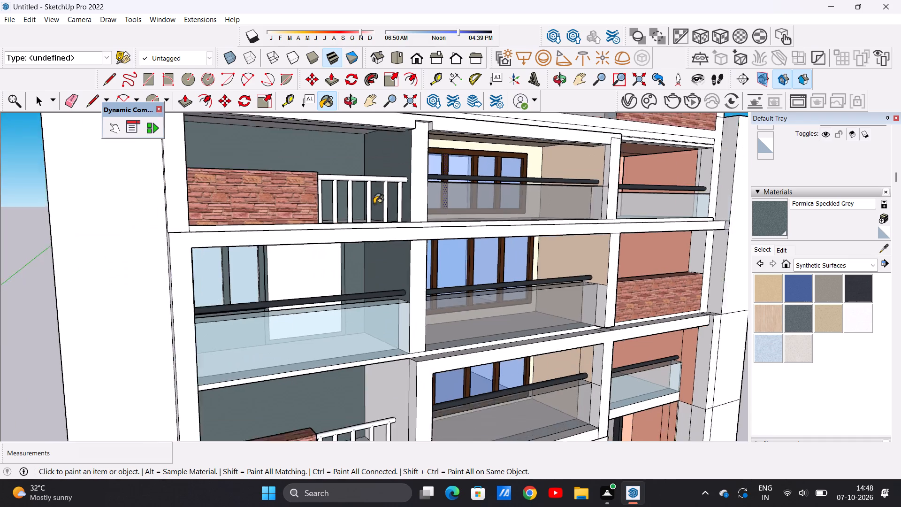
scroll(374, 204, "down", 2)
scroll(393, 310, "up", 12)
left_click(374, 301)
scroll(398, 305, "down", 10)
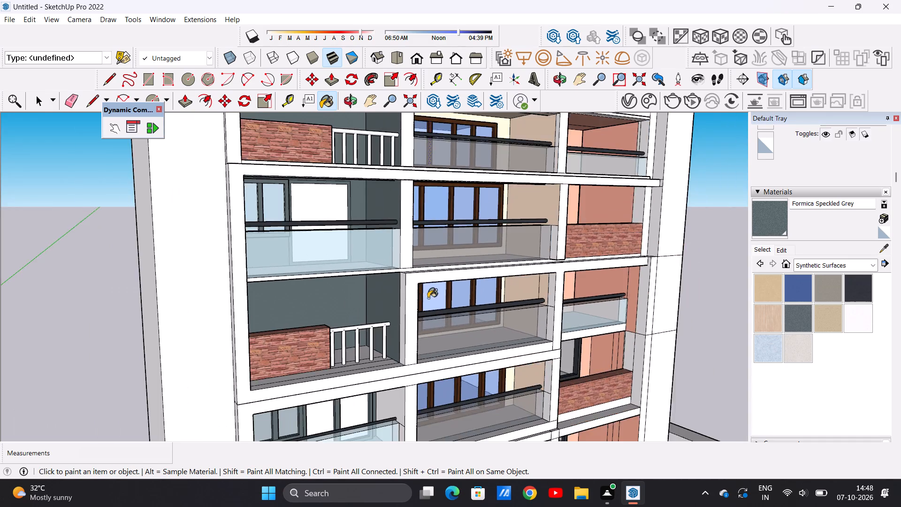
Paint the right inner side walls of the fifth and sixth left-hand balconies from the top with Formica Speckled Grey.
middle_click_drag(422, 300, 434, 282)
scroll(411, 247, "down", 9)
scroll(421, 363, "up", 6)
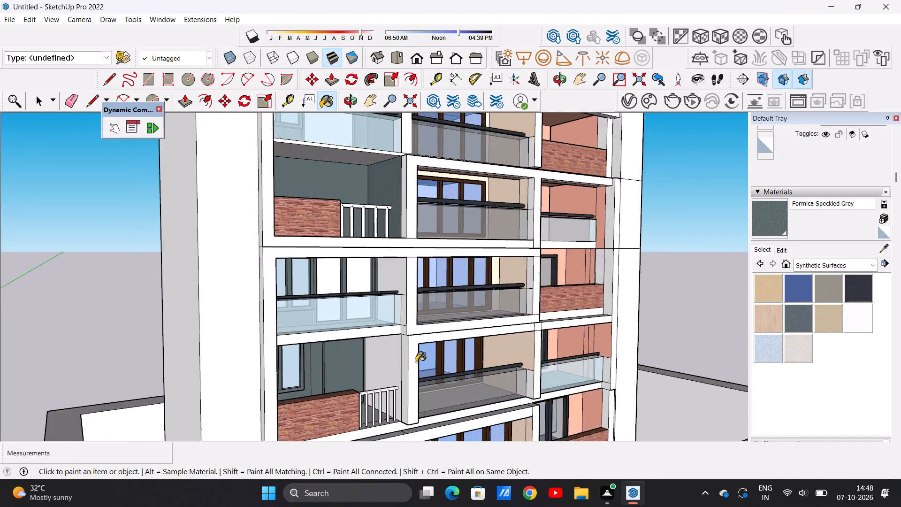
scroll(416, 362, "up", 7)
left_click(393, 353)
scroll(368, 275, "down", 17)
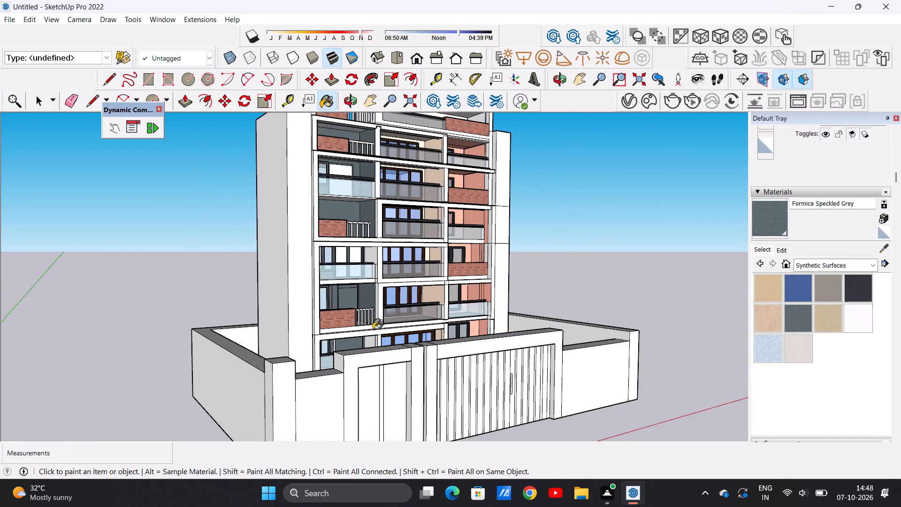
middle_click_drag(385, 347, 381, 369)
scroll(365, 341, "up", 11)
scroll(368, 350, "down", 1)
scroll(368, 350, "up", 12)
left_click(389, 316)
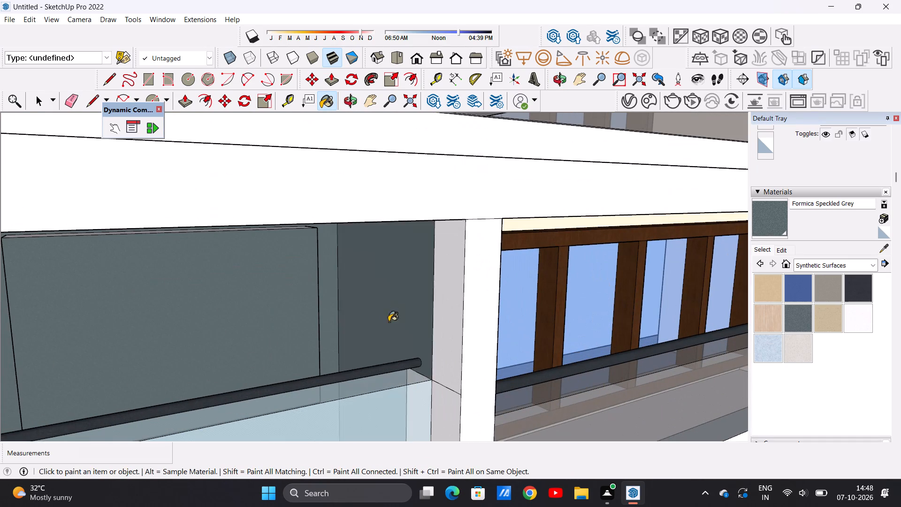
scroll(405, 351, "down", 20)
scroll(405, 351, "down", 9)
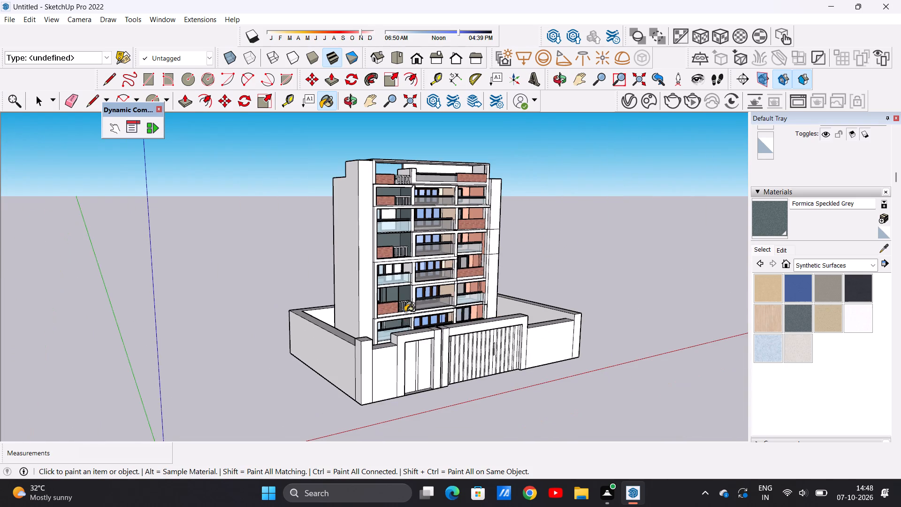
scroll(412, 188, "up", 8)
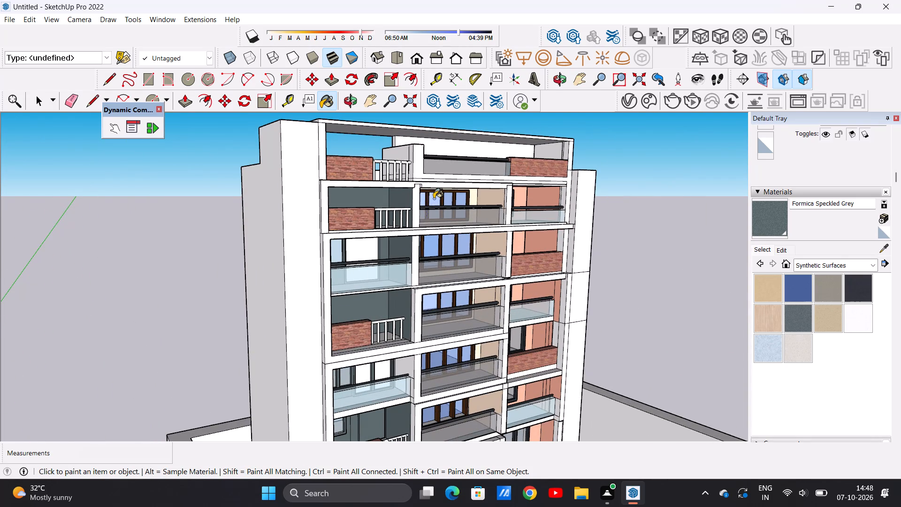
scroll(435, 195, "down", 3)
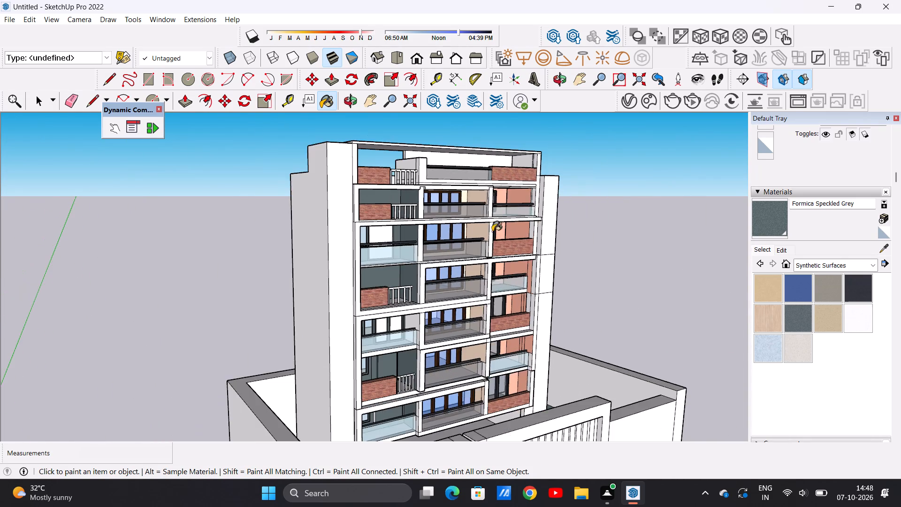
Paint the second left-hand balcony's left inner side wall strips and the white panel beside its window with Formica Speckled Grey.
middle_click_drag(512, 253, 297, 273)
scroll(375, 252, "down", 5)
scroll(298, 277, "up", 5)
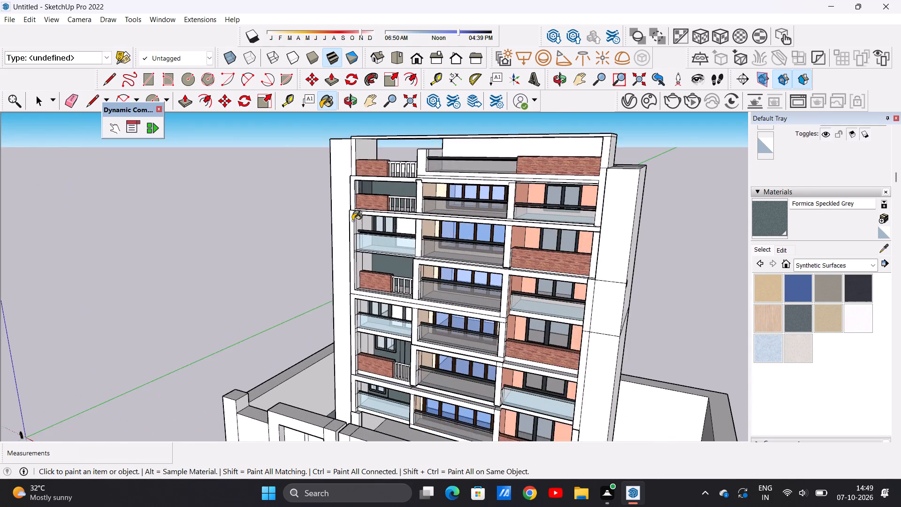
scroll(352, 221, "up", 8)
scroll(369, 207, "down", 1)
scroll(369, 207, "up", 4)
left_click(331, 259)
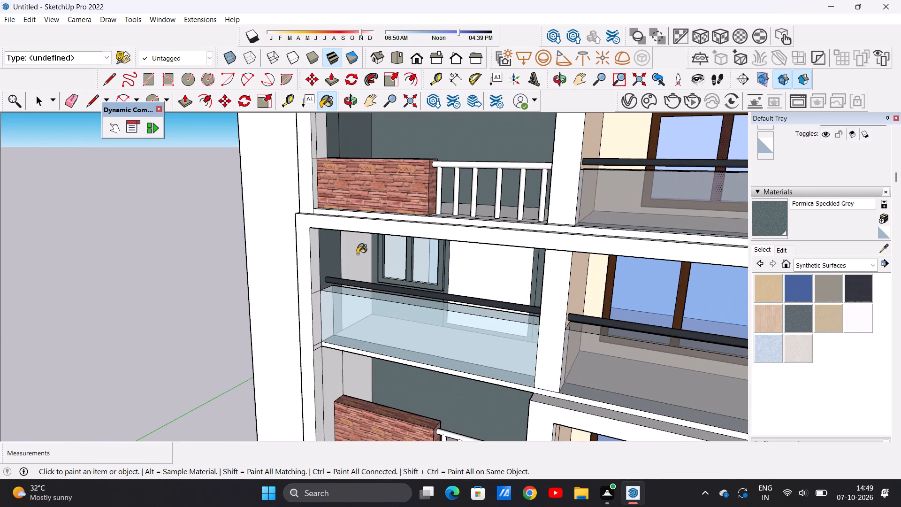
left_click(357, 254)
left_click(466, 270)
scroll(443, 277, "down", 5)
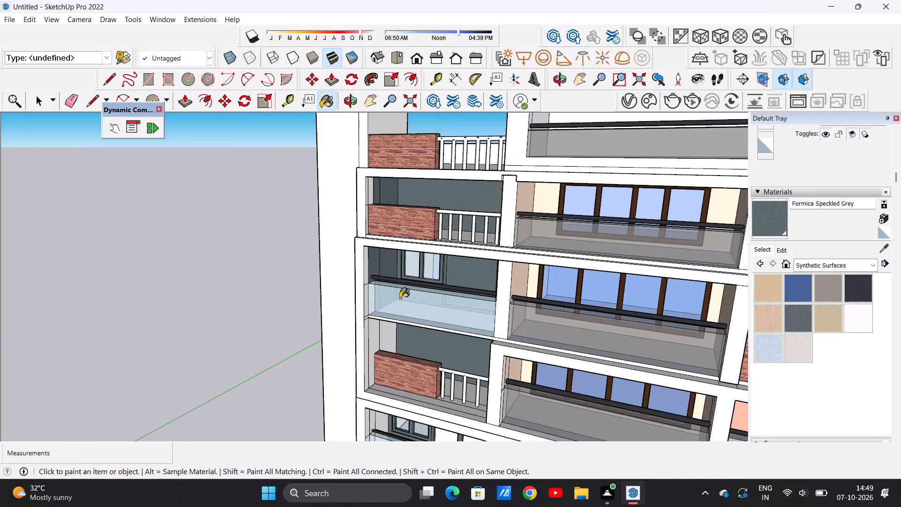
Paint both strips of the third left-hand balcony's left inner side wall with Formica Speckled Grey.
scroll(388, 298, "up", 8)
left_click(397, 355)
left_click(355, 359)
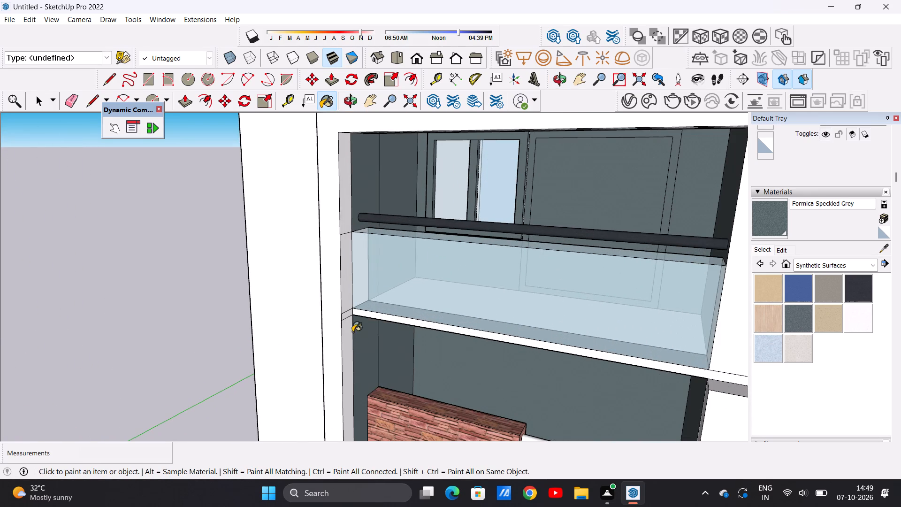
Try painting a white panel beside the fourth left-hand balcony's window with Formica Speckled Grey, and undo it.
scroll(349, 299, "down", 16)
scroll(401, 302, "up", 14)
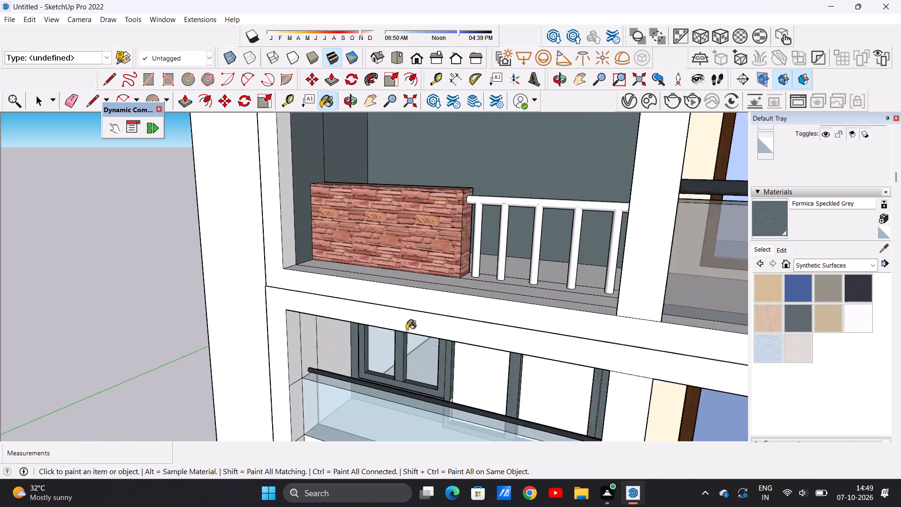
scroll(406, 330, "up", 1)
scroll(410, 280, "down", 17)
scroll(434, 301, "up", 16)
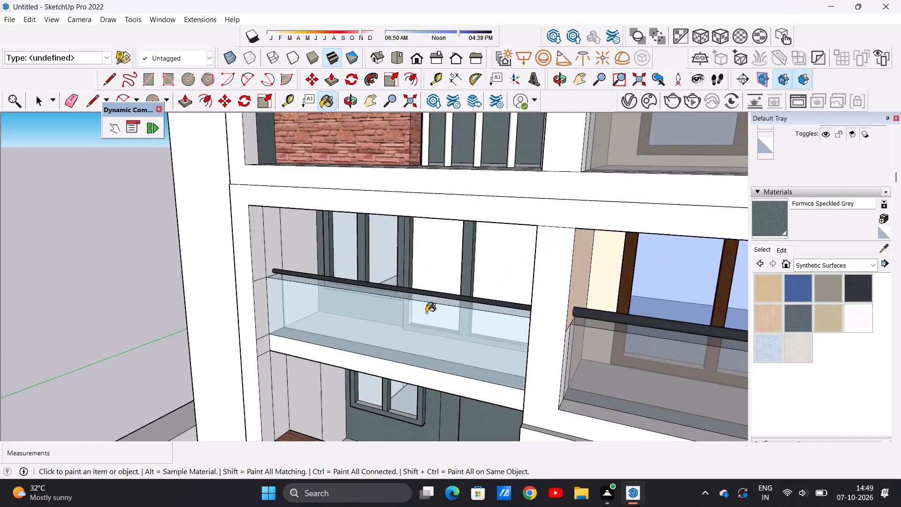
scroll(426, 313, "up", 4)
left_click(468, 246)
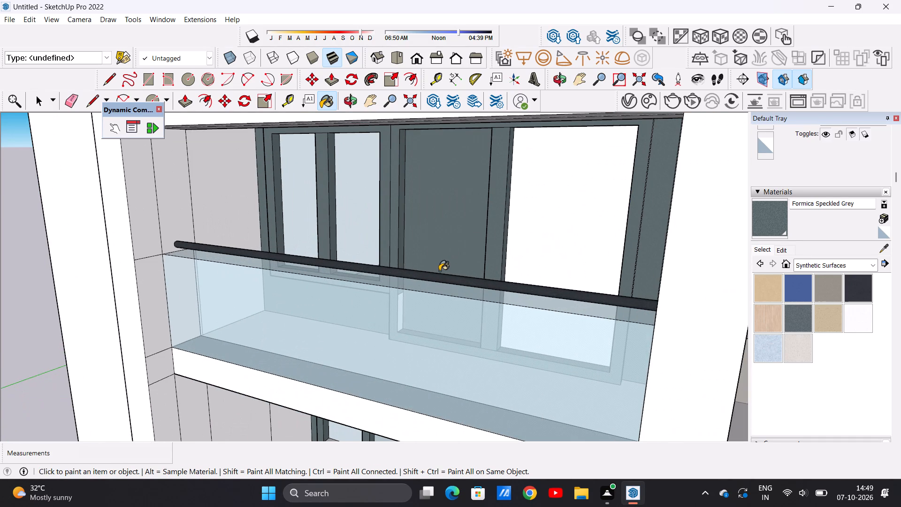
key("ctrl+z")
Paint the strips of the fifth left-hand balcony's left inner side wall with Formica Speckled Grey.
scroll(444, 277, "down", 7)
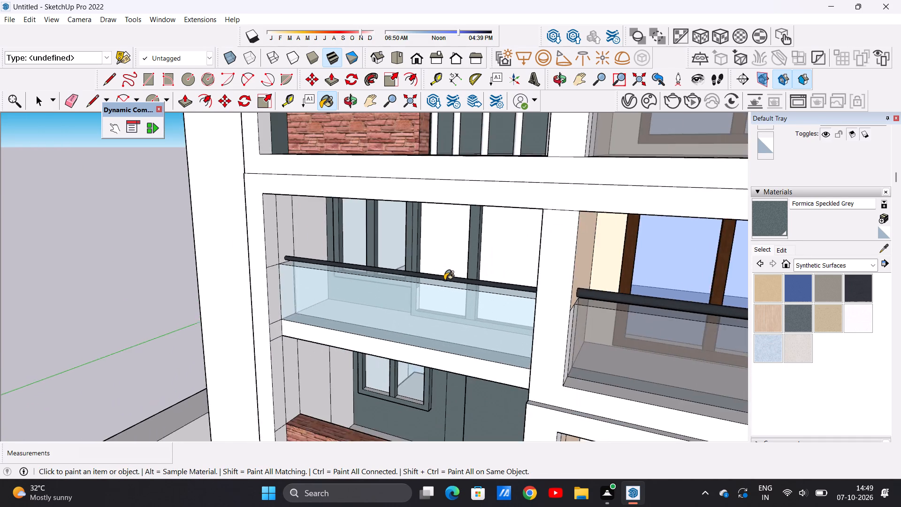
scroll(444, 280, "down", 18)
middle_click_drag(440, 267, 461, 261)
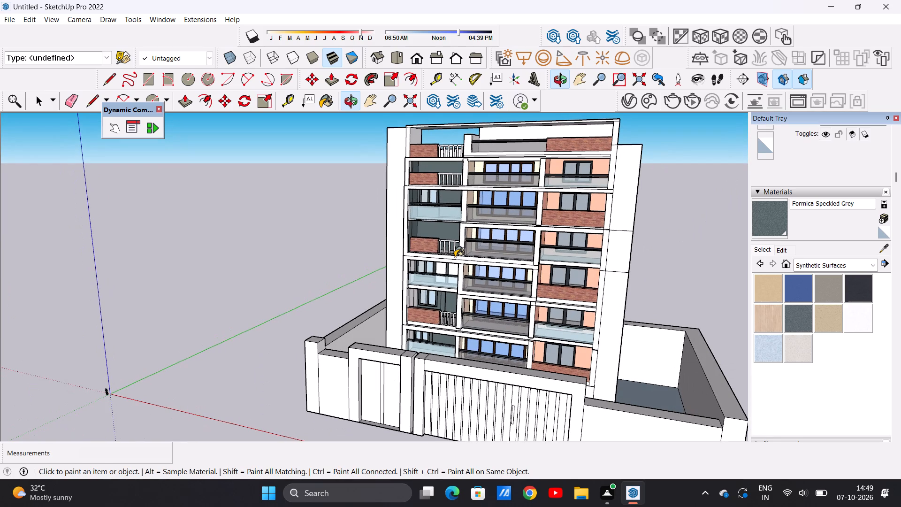
middle_click_drag(461, 283, 416, 286)
scroll(429, 301, "up", 9)
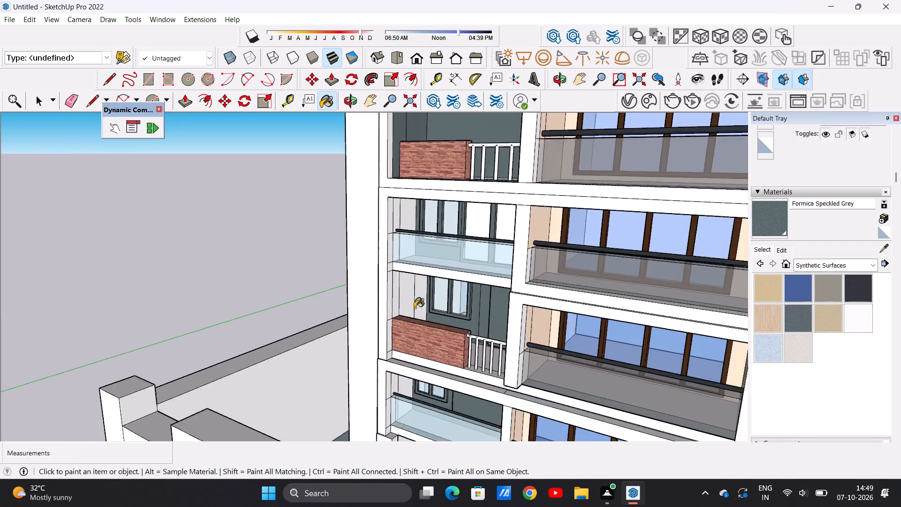
scroll(414, 308, "up", 11)
left_click(392, 299)
left_click(428, 295)
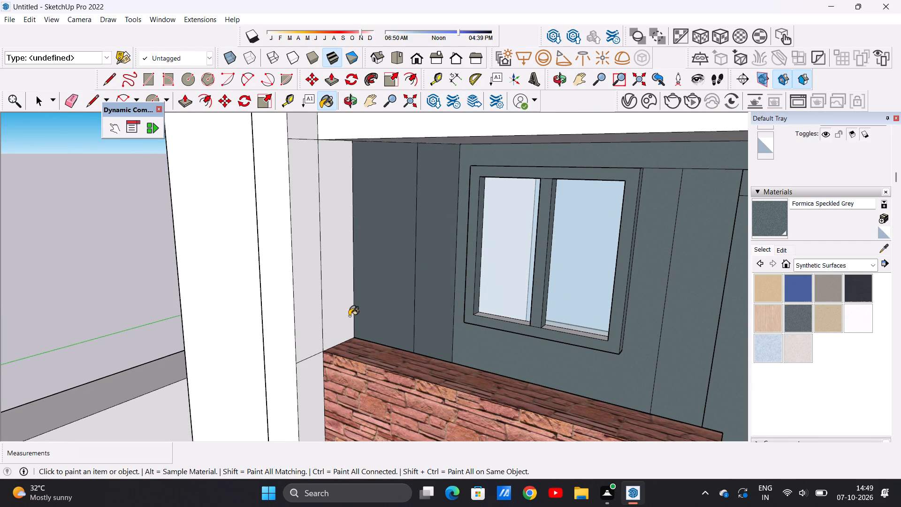
left_click(349, 316)
Paint the fourth left-hand balcony's left inner side wall strips with Formica Speckled Grey.
scroll(397, 318, "down", 19)
scroll(397, 260, "up", 9)
scroll(398, 268, "down", 1)
scroll(398, 267, "up", 10)
left_click(389, 263)
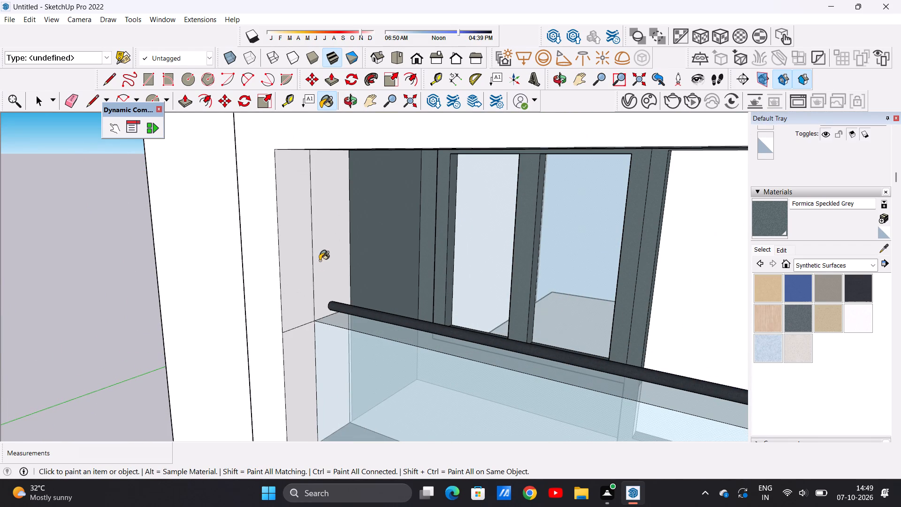
left_click(321, 259)
Paint both strips of the sixth left-hand balcony's left inner side wall with Formica Speckled Grey.
scroll(352, 266, "down", 20)
scroll(352, 266, "down", 1)
scroll(419, 346, "up", 11)
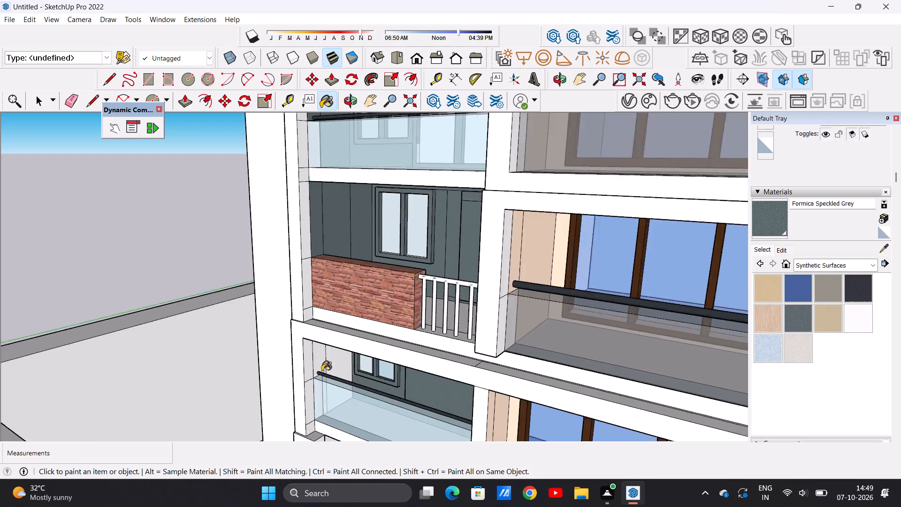
scroll(322, 371, "up", 10)
left_click(348, 330)
left_click(293, 340)
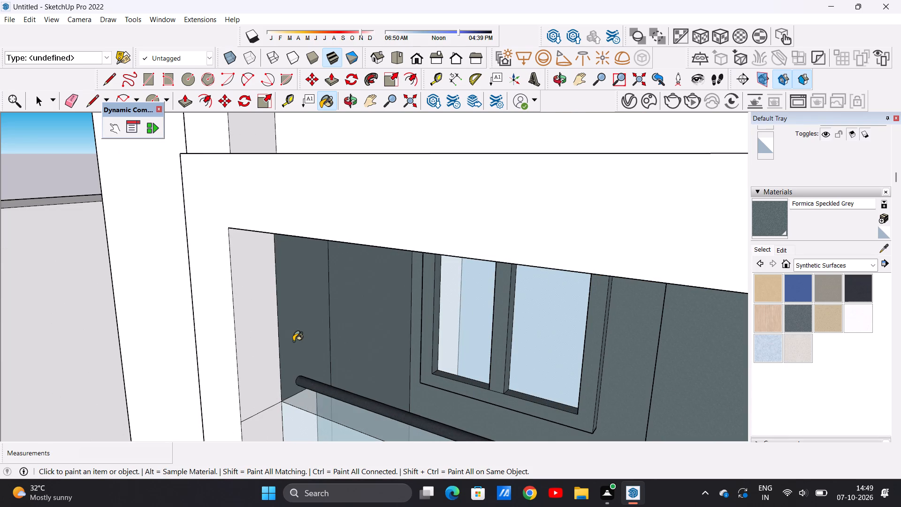